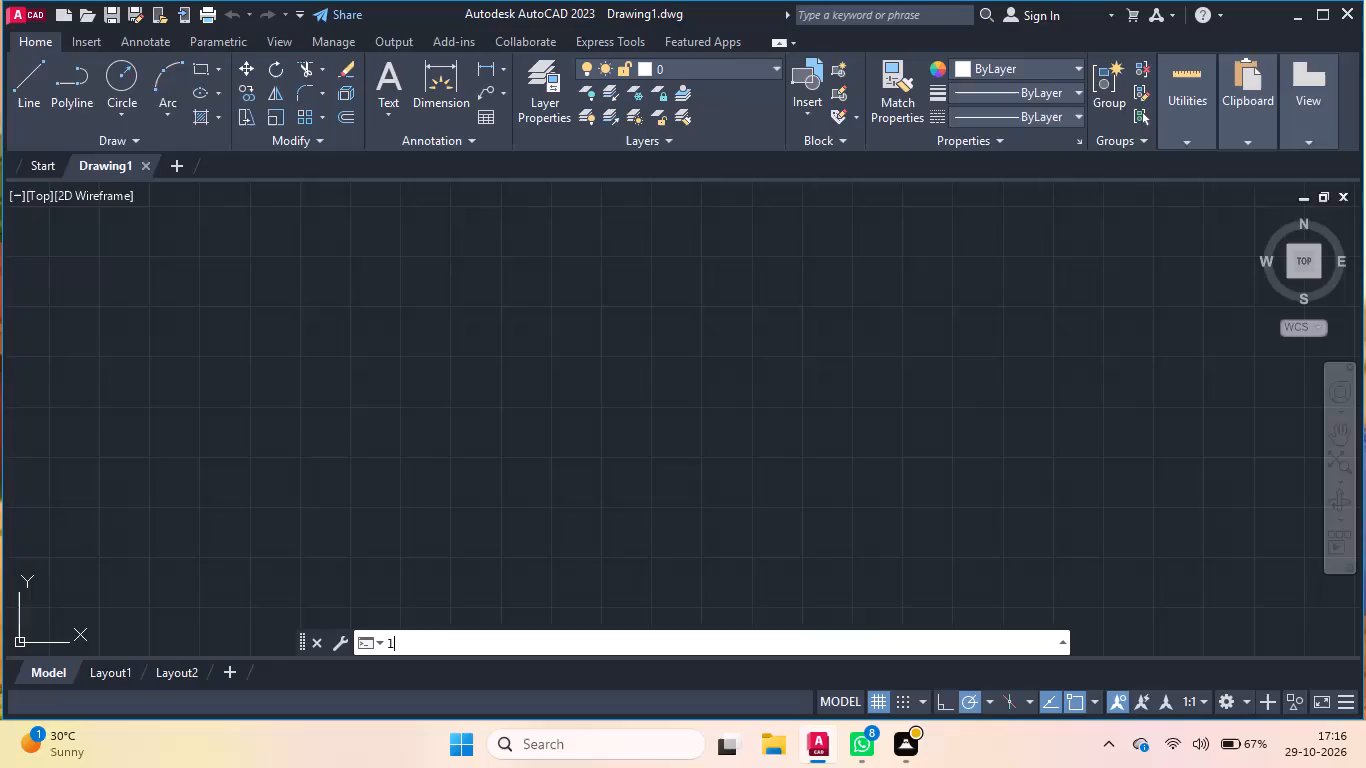
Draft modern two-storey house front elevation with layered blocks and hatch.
Turn on log file recording with the LOGFILEON command.
key(g)
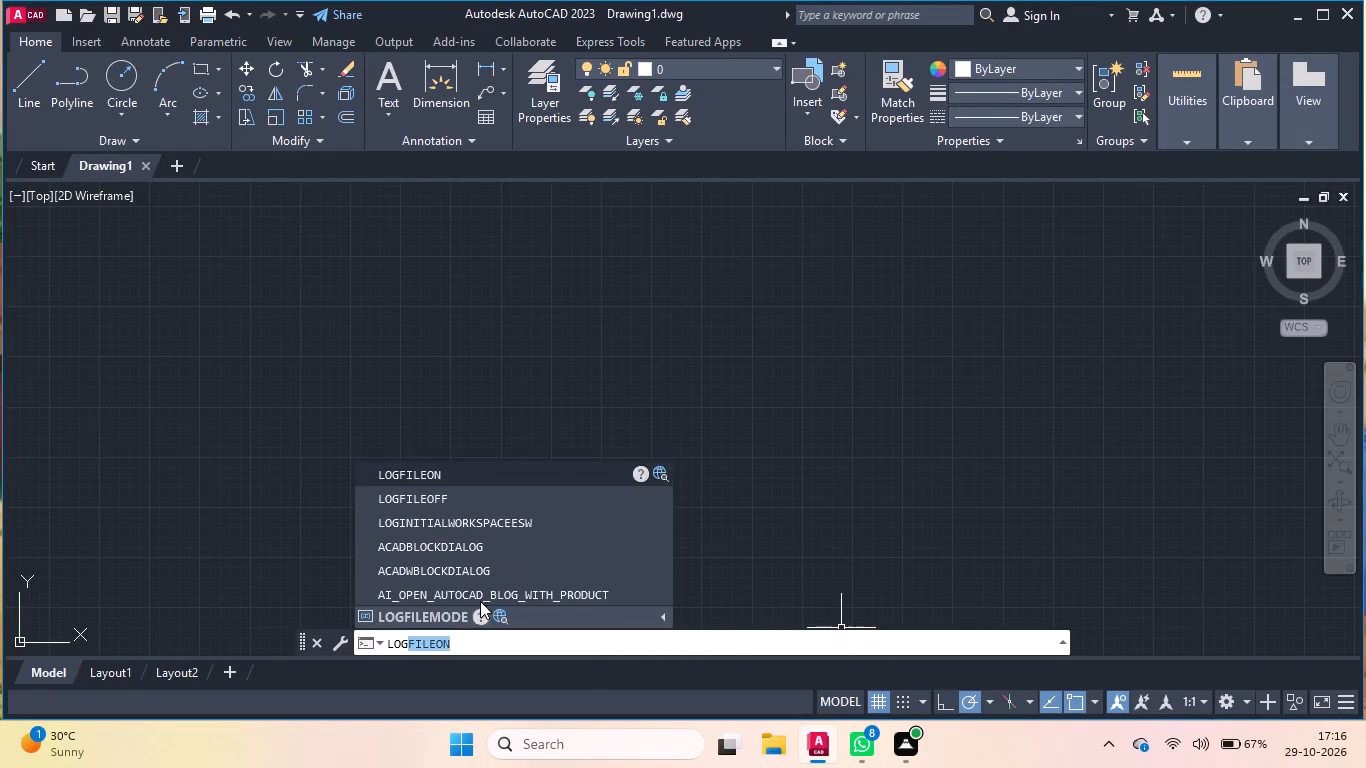
click(496, 476)
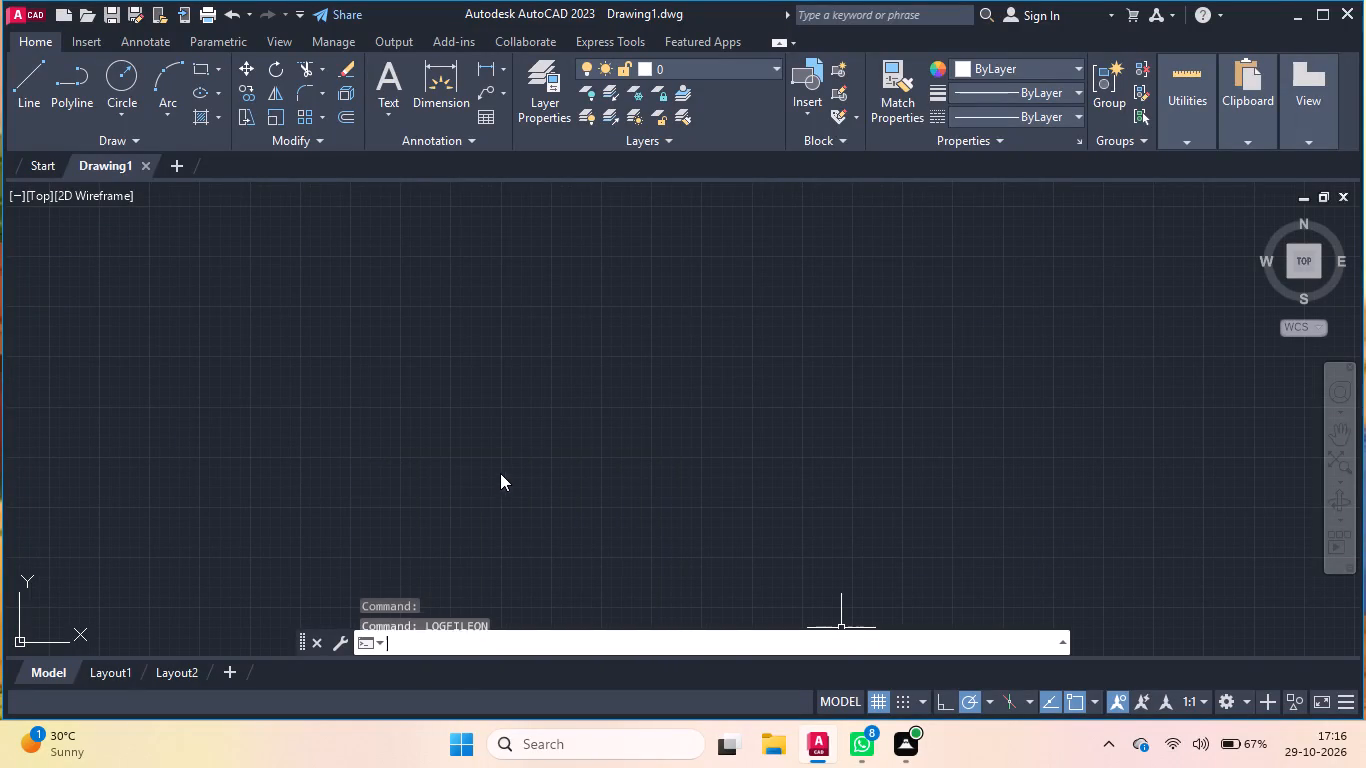
Draw a horizontal line 40 units long from a point in the empty drawing area.
key(l)
key(Return)
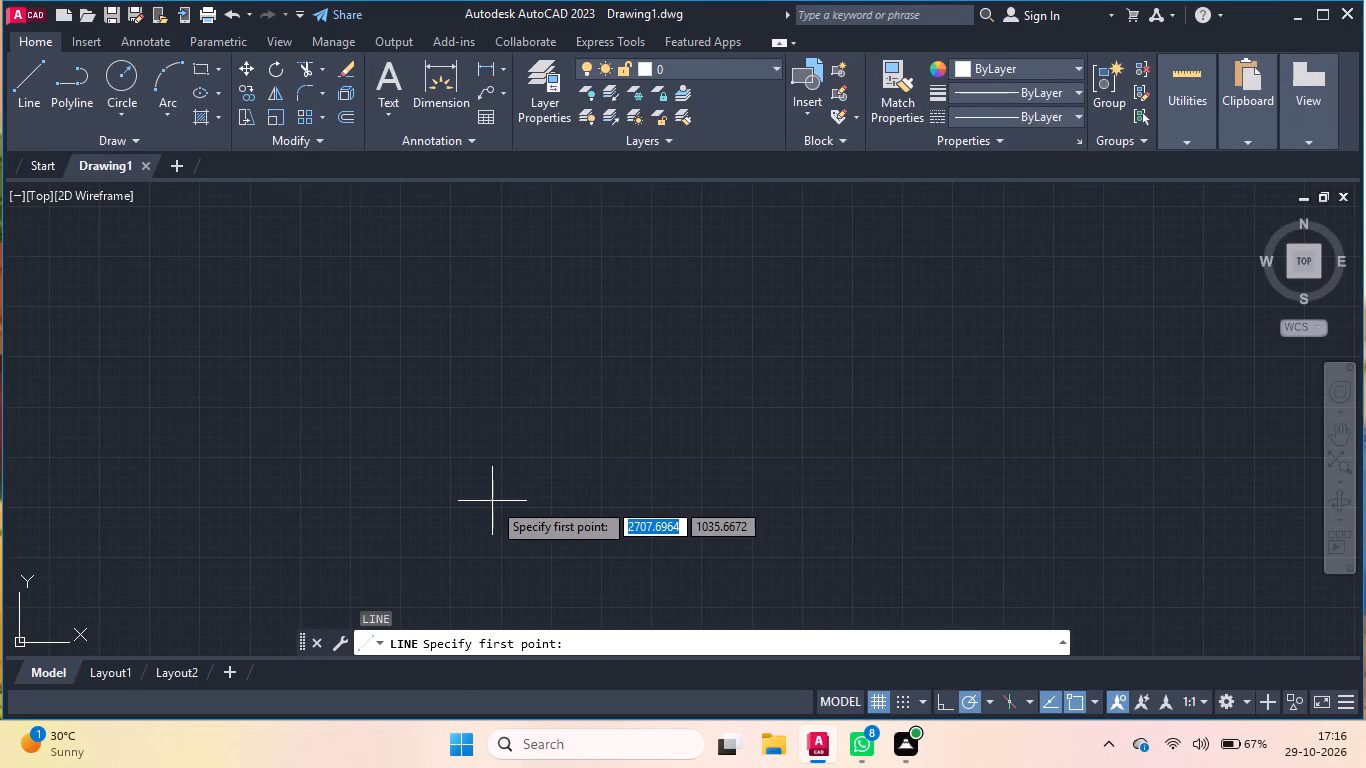
click(455, 557)
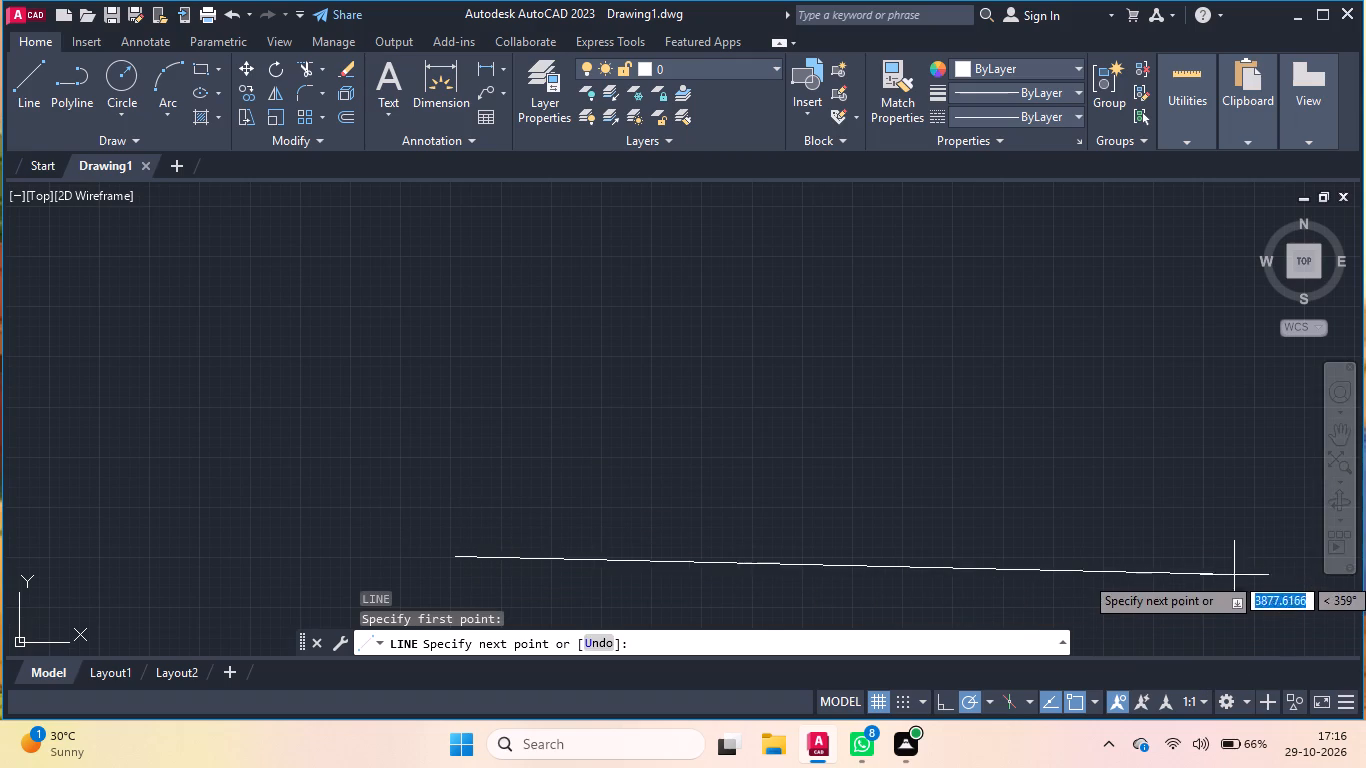
text(40)
key(Return)
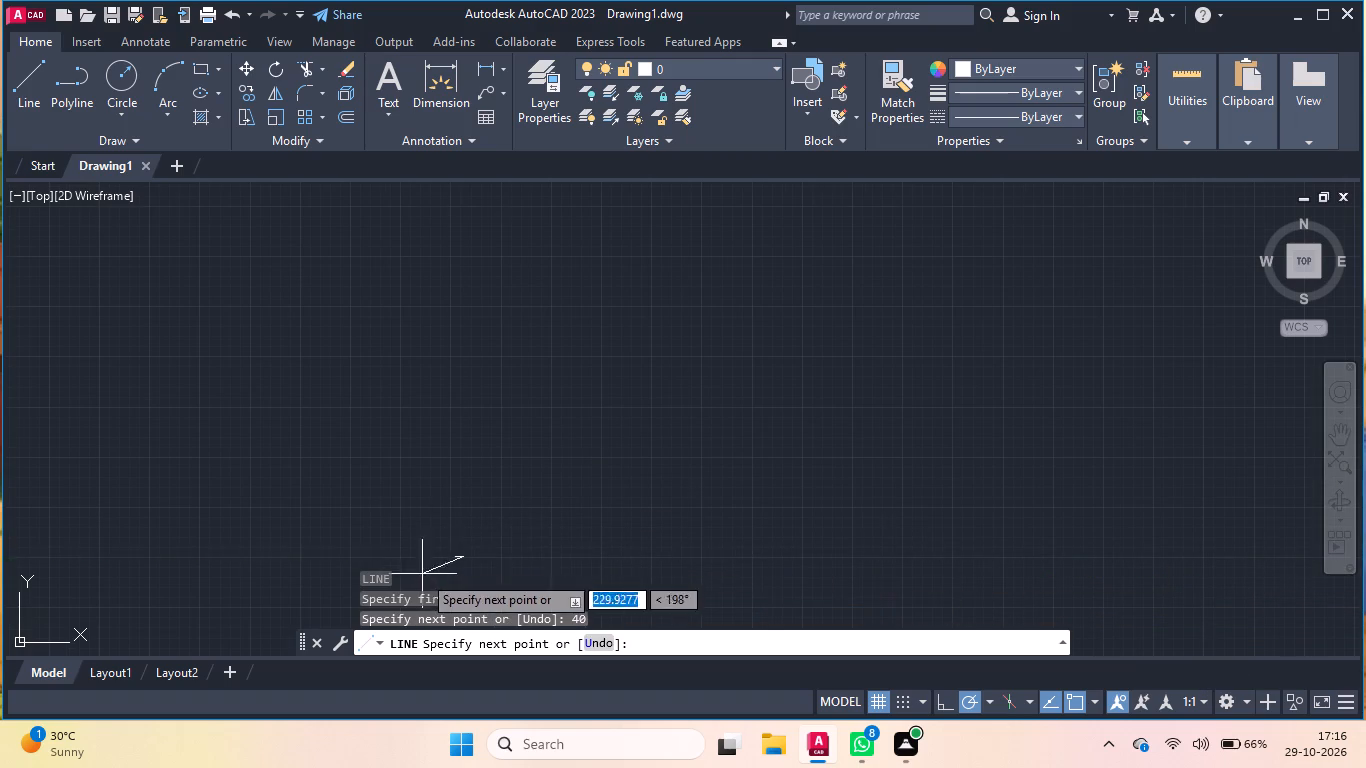
From the right end of the 40-unit line, continue vertically upward with segments of 1 and 10 units.
scroll(423, 574, up, 4)
scroll(714, 469, up, 2)
scroll(278, 258, up, 1)
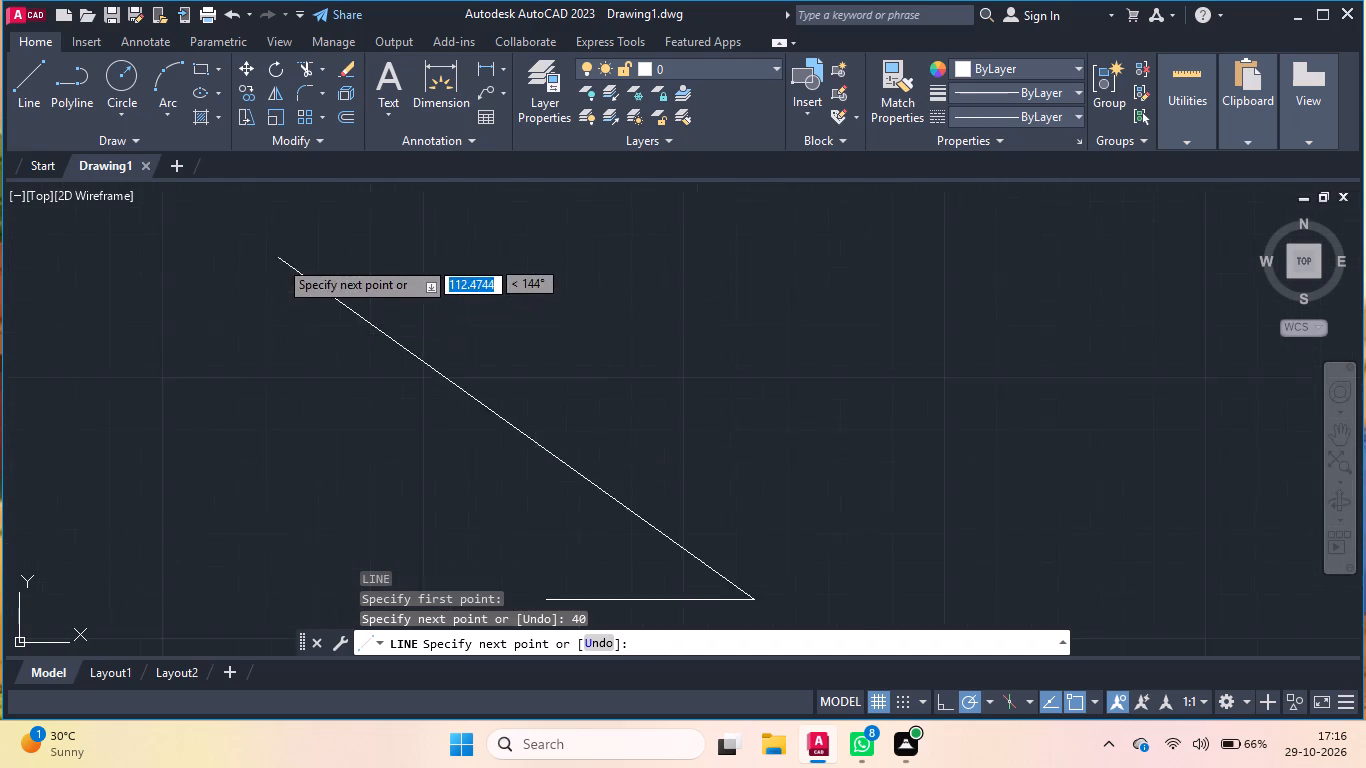
scroll(278, 259, up, 1)
scroll(591, 343, down, 2)
scroll(720, 288, up, 1)
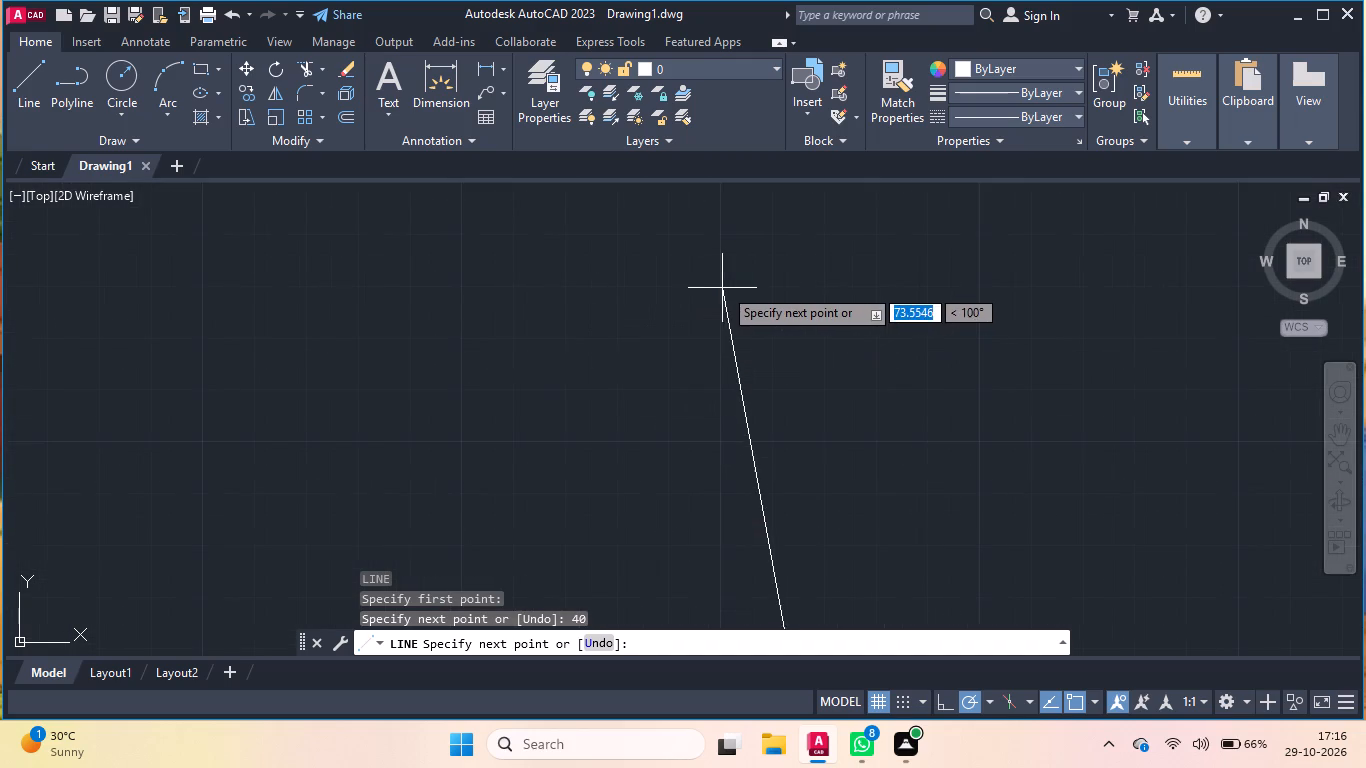
scroll(730, 284, down, 1)
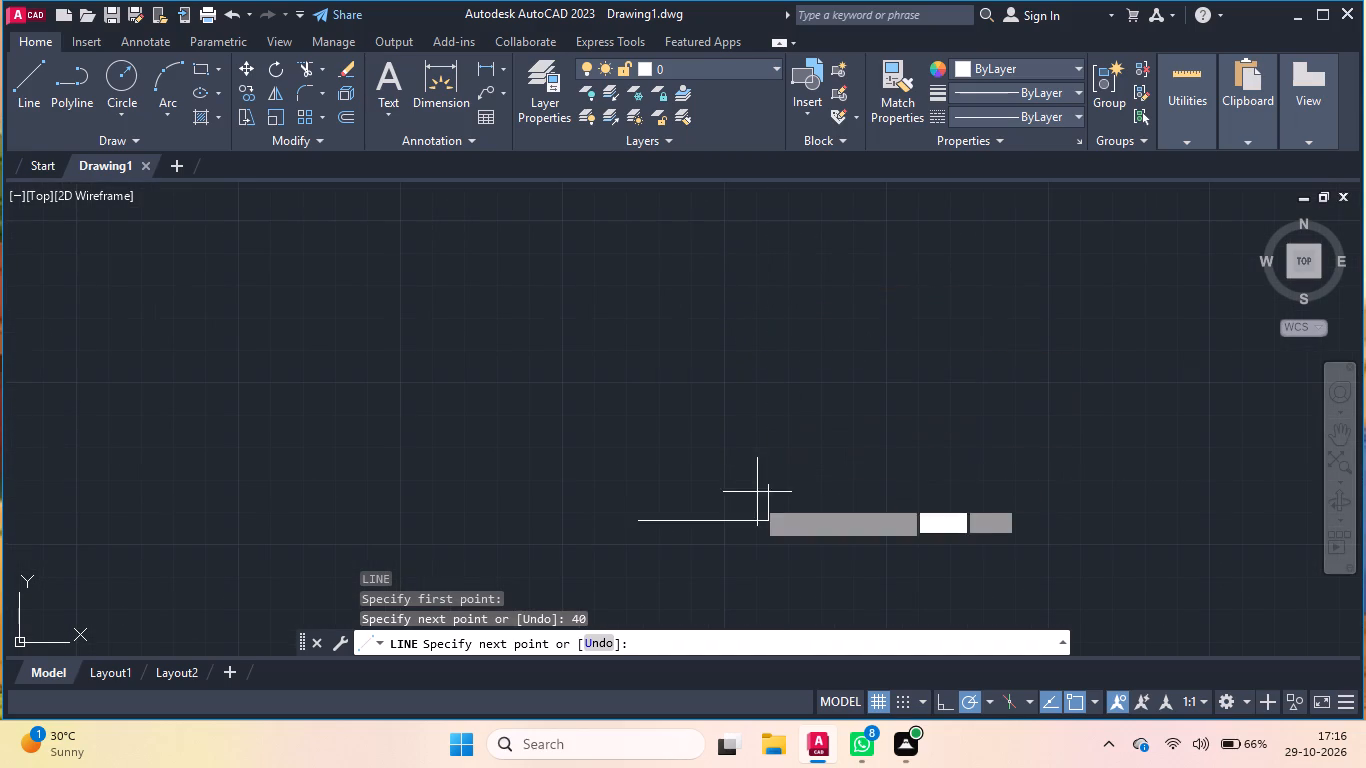
scroll(754, 513, up, 1)
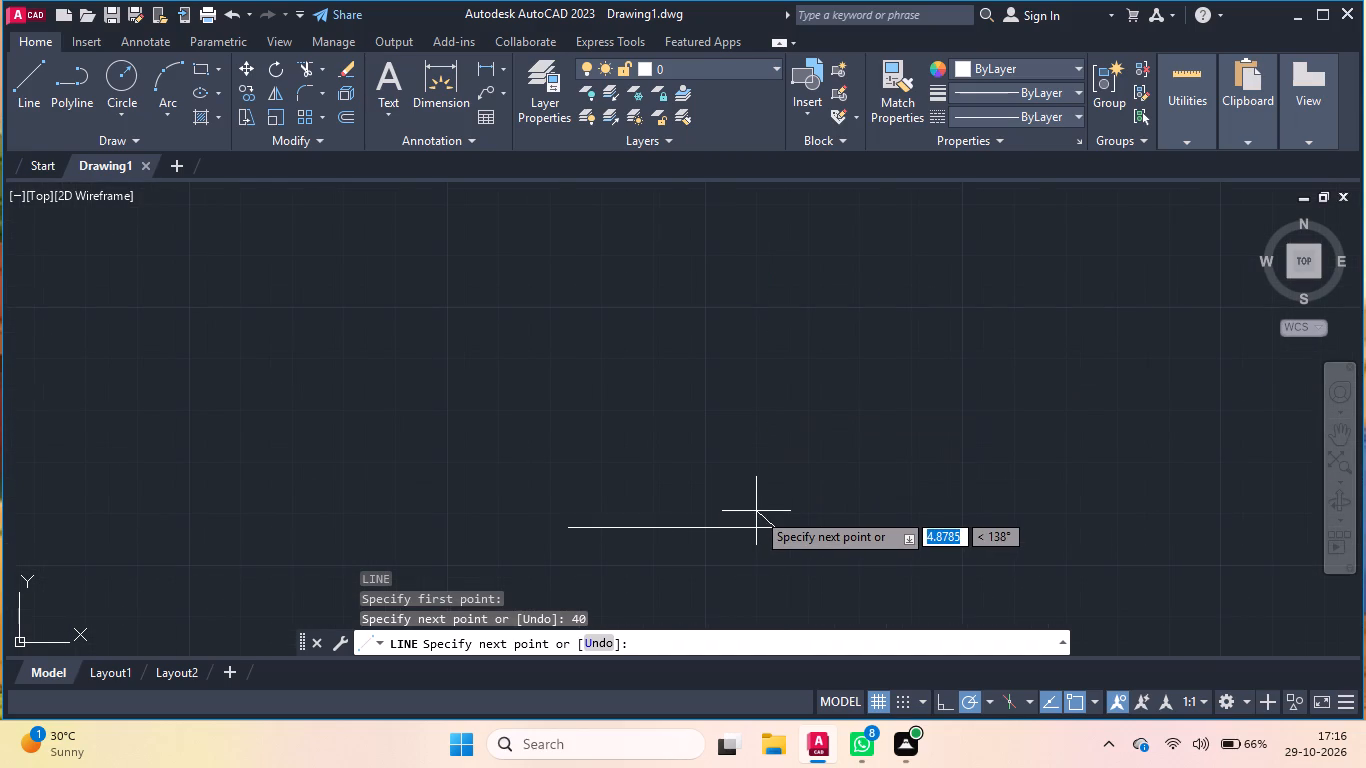
scroll(757, 510, up, 1)
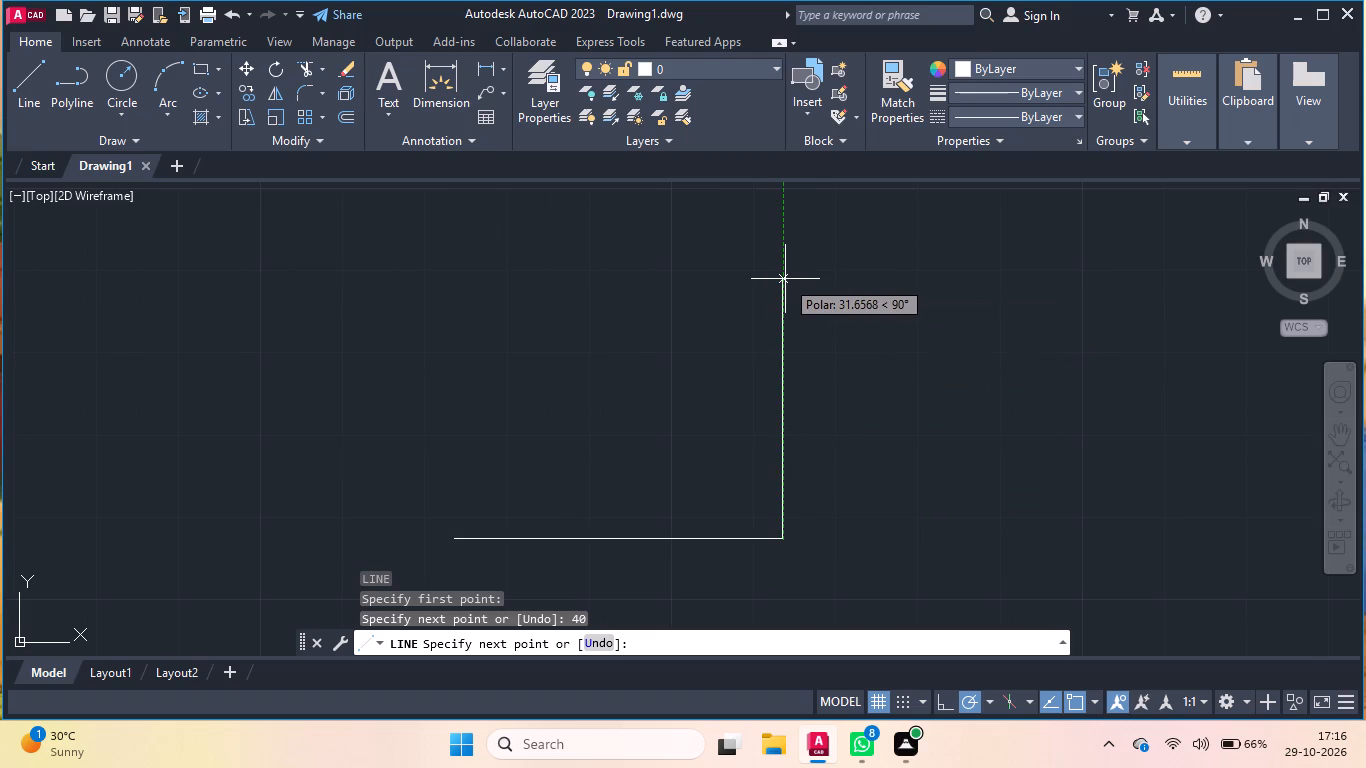
key(1)
key(Return)
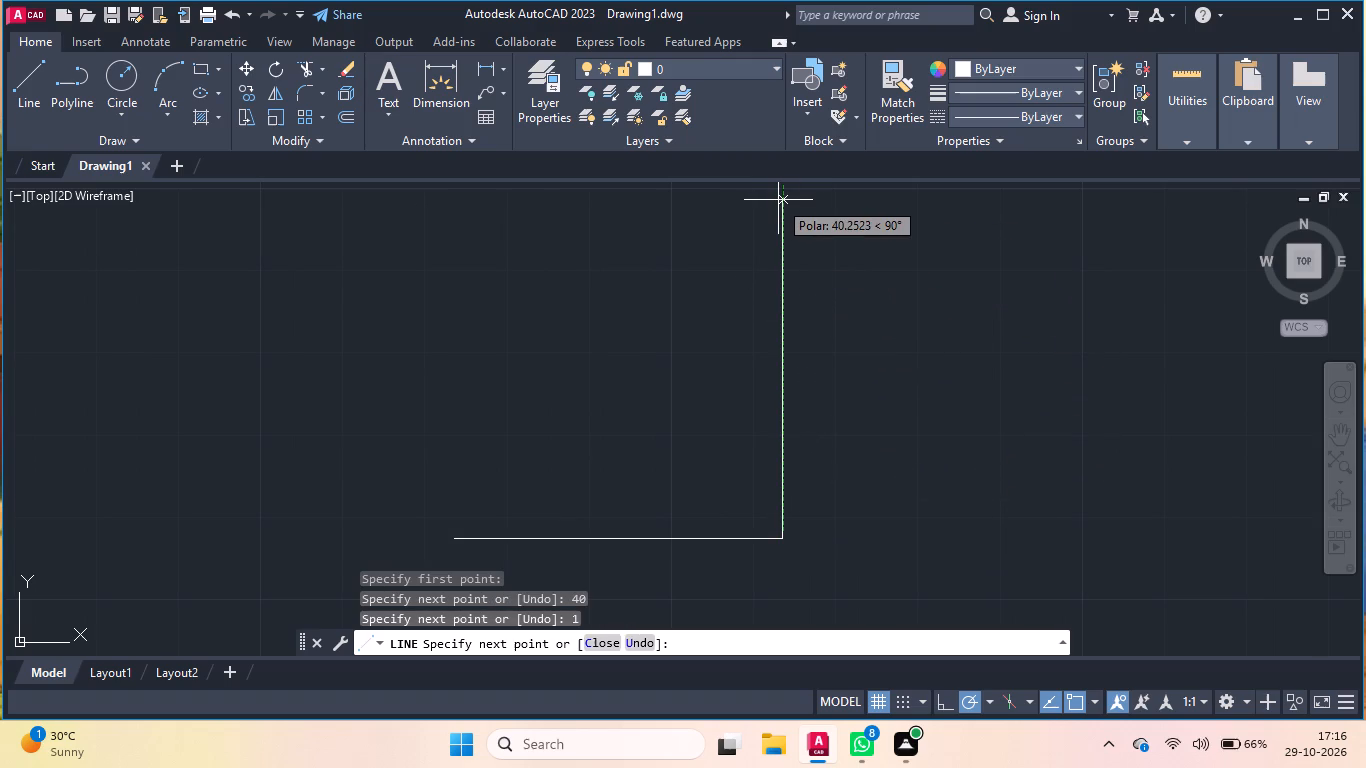
text(10)
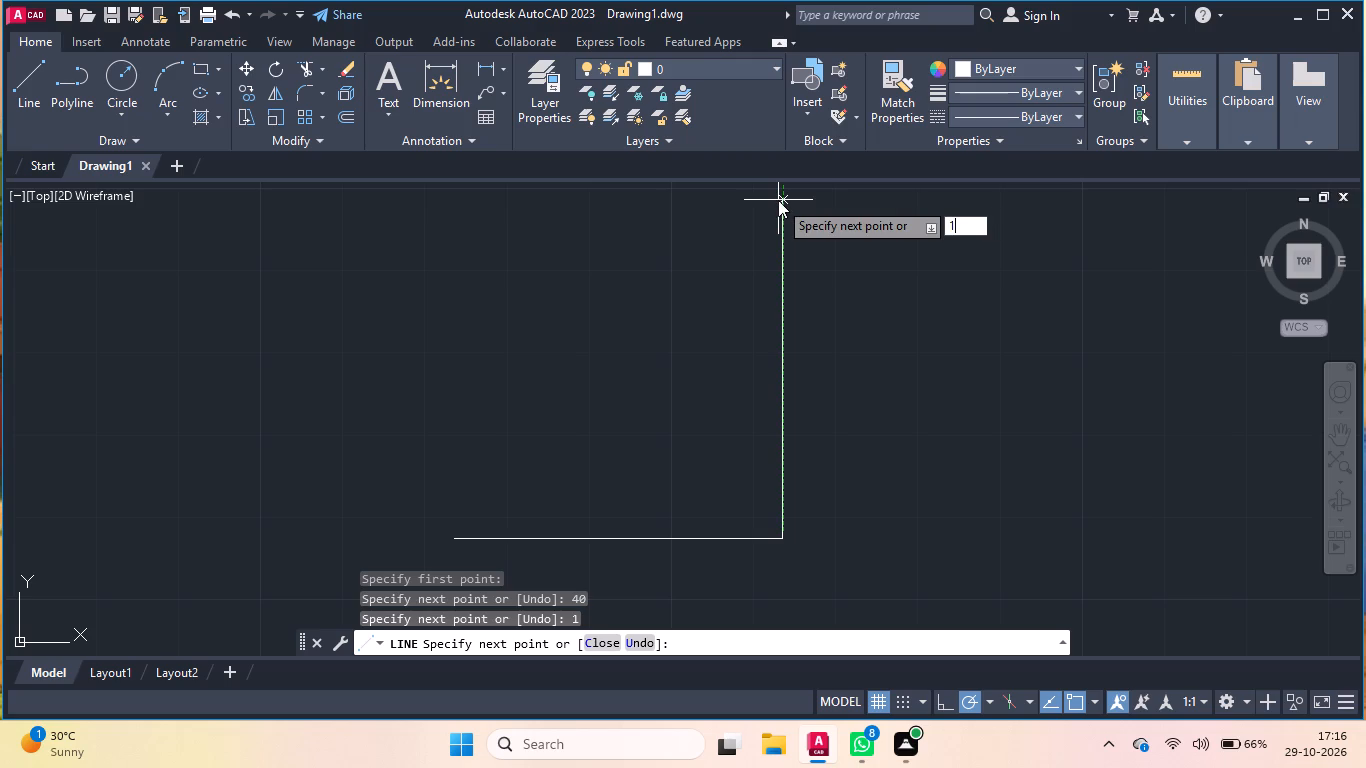
key(Return)
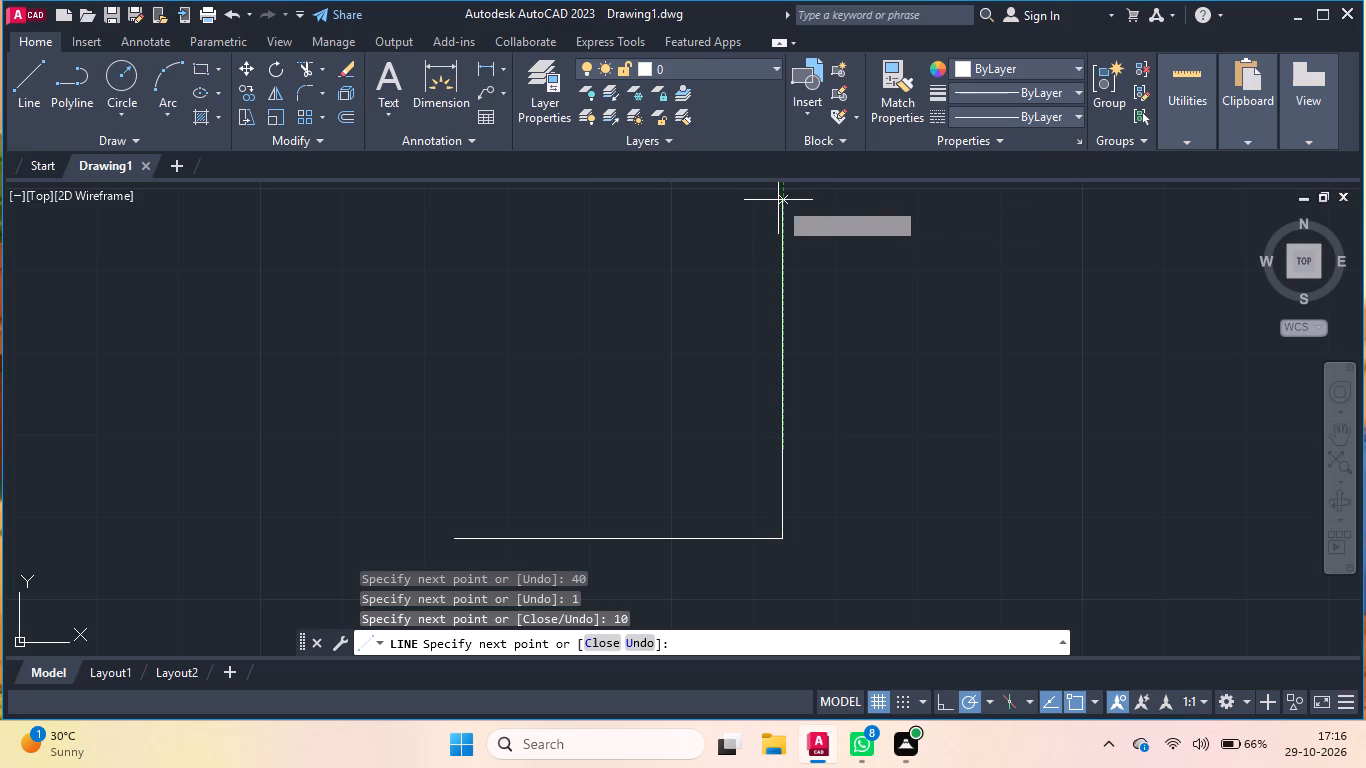
Continue the right vertical upward with segments of 1, 10, 3 and 2 units and finish the line.
key(1)
key(Return)
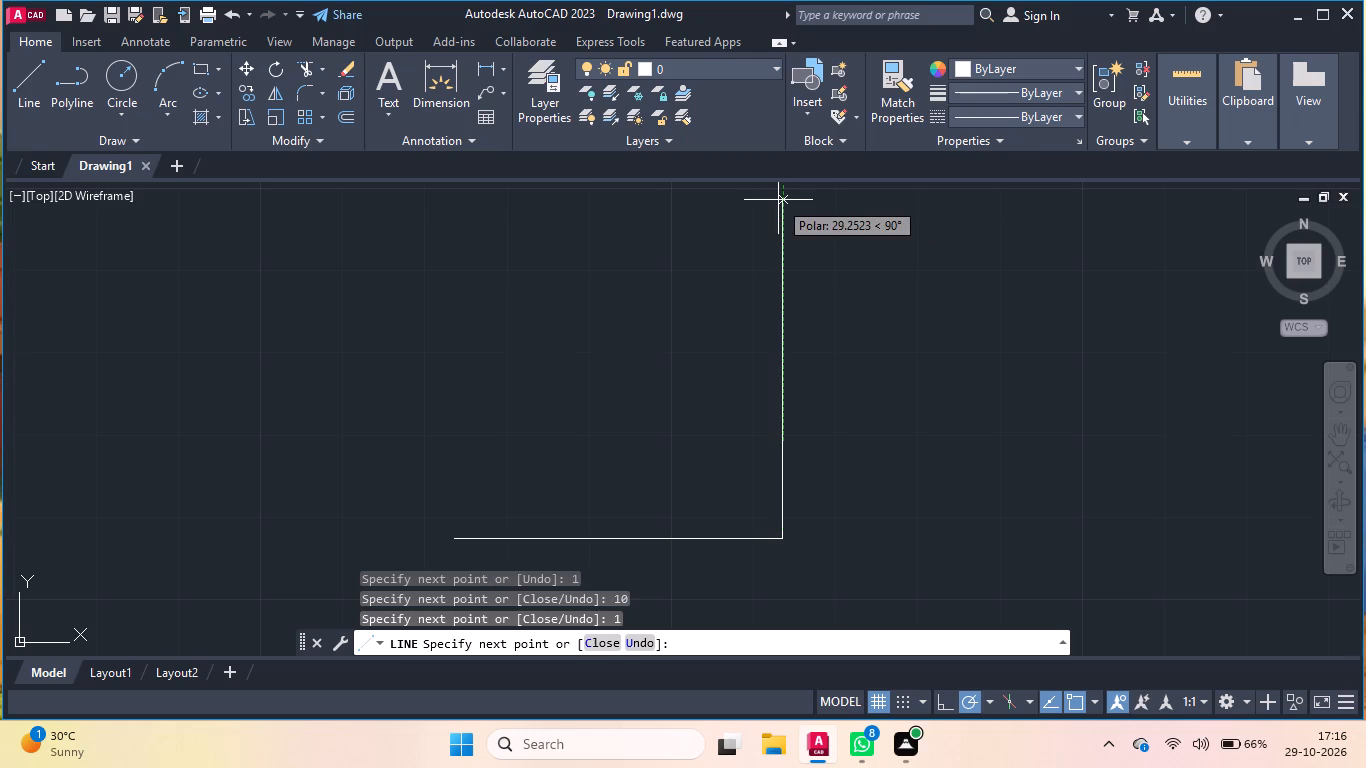
text(10)
key(Return)
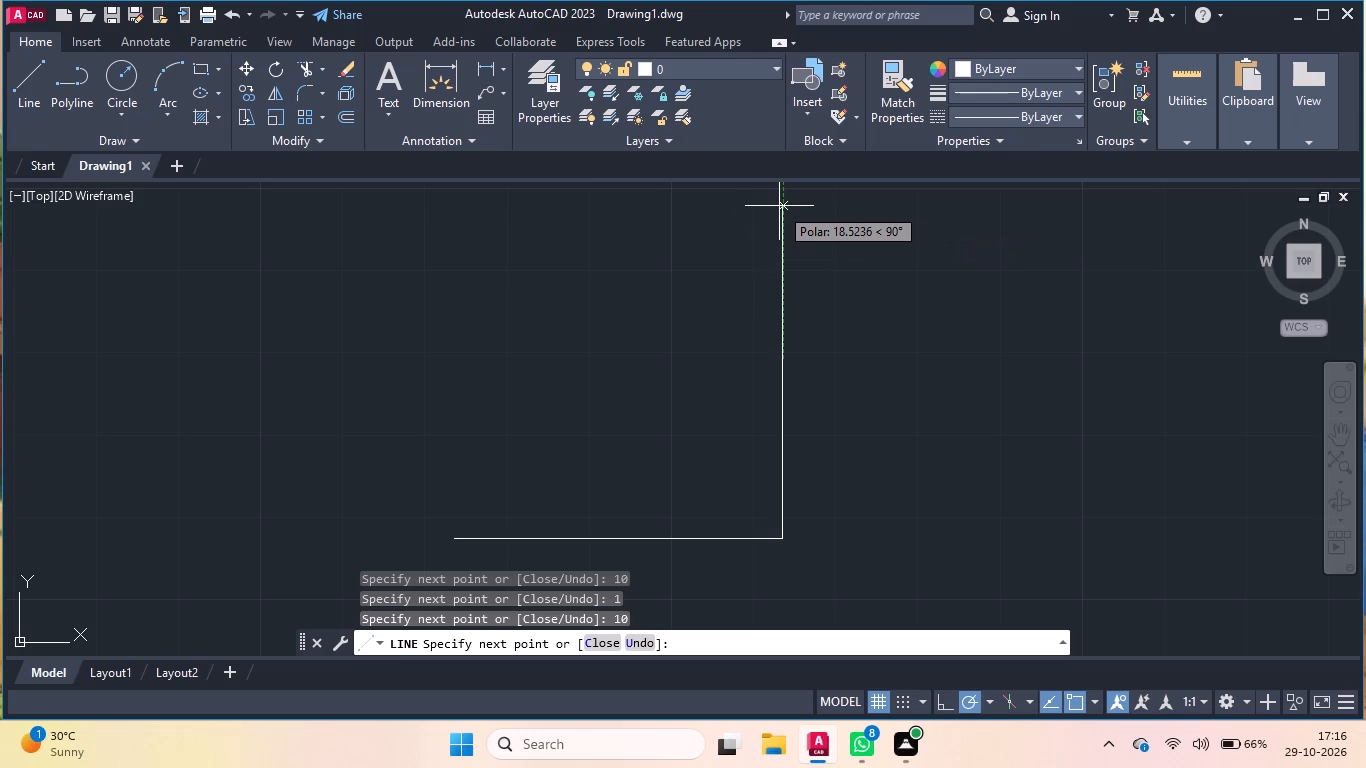
key(3)
key(Return)
key(2)
key(Return)
key(Return)
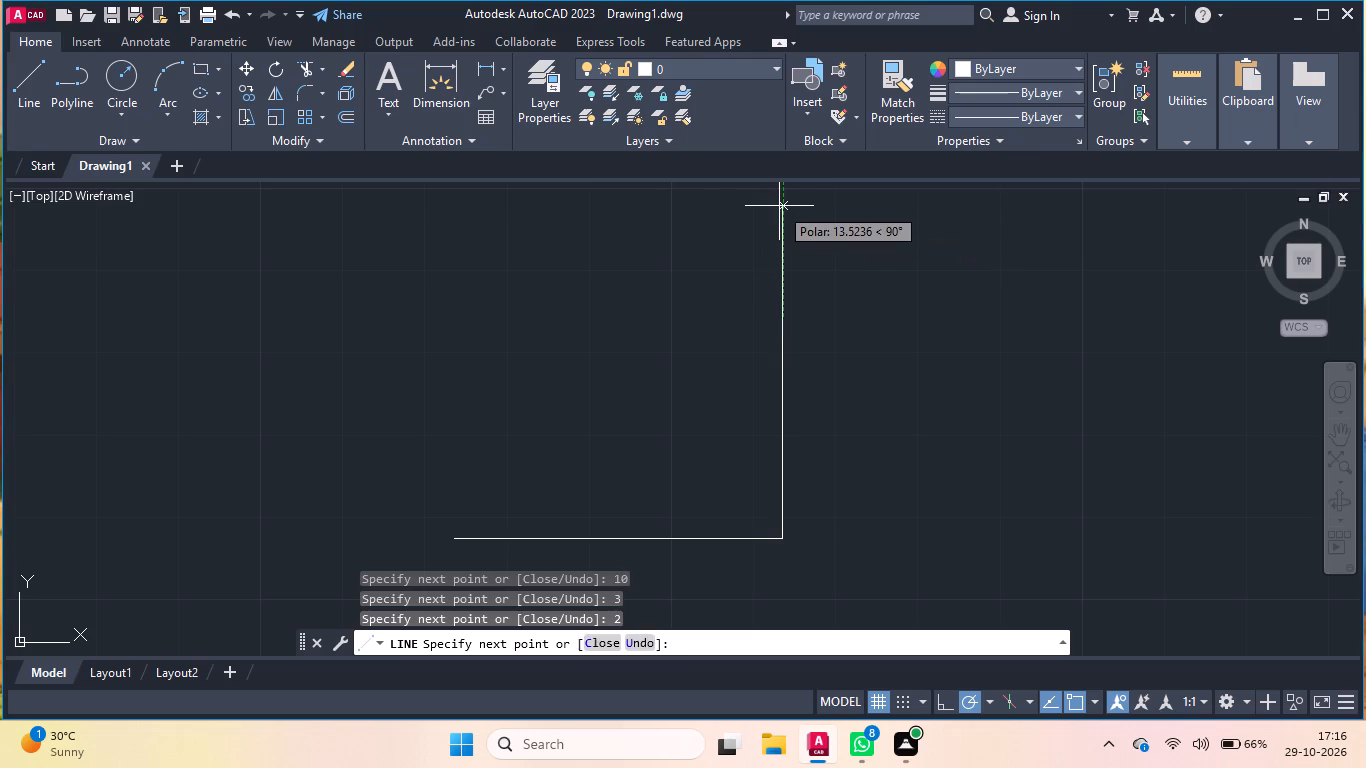
From the left end of the 40-unit base line, draw vertical segments upward of 1, 14, 13 and 2 units.
key(Return)
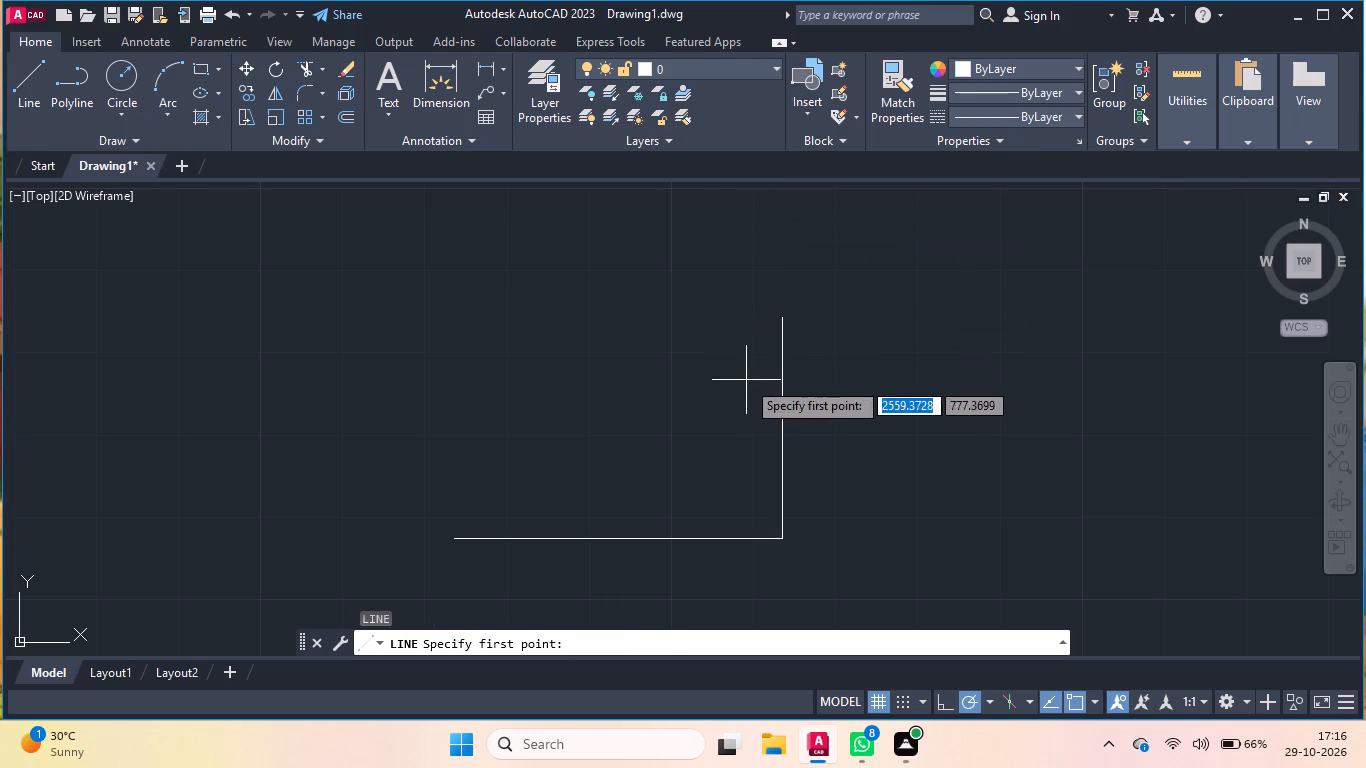
click(452, 542)
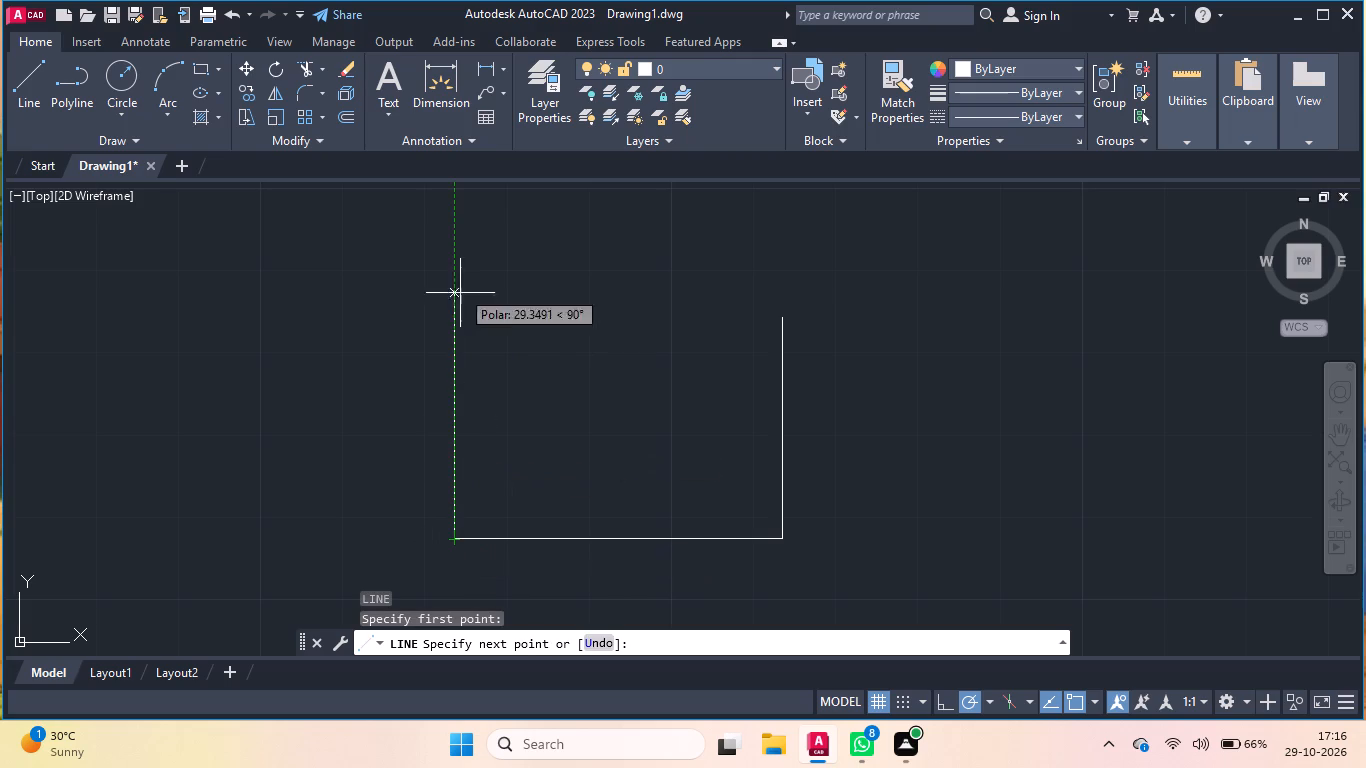
scroll(482, 426, down, 1)
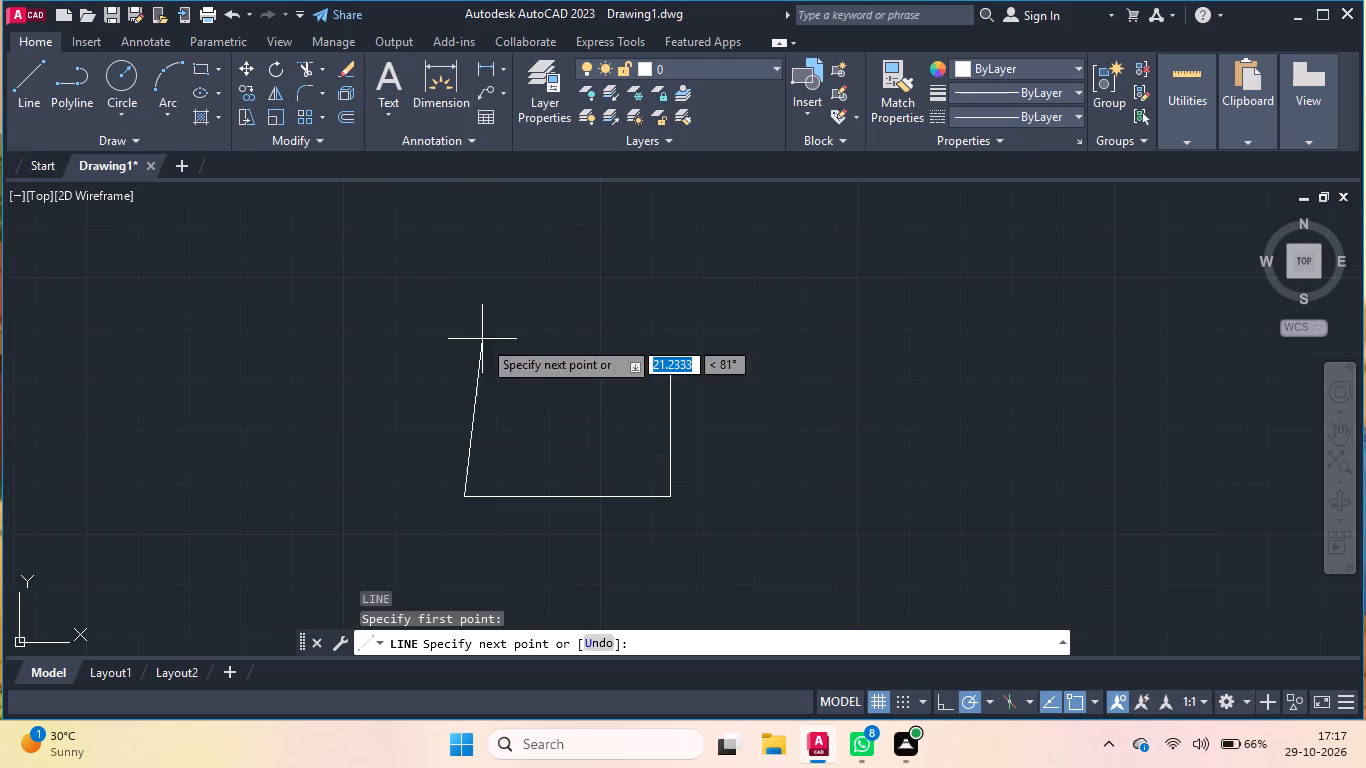
key(1)
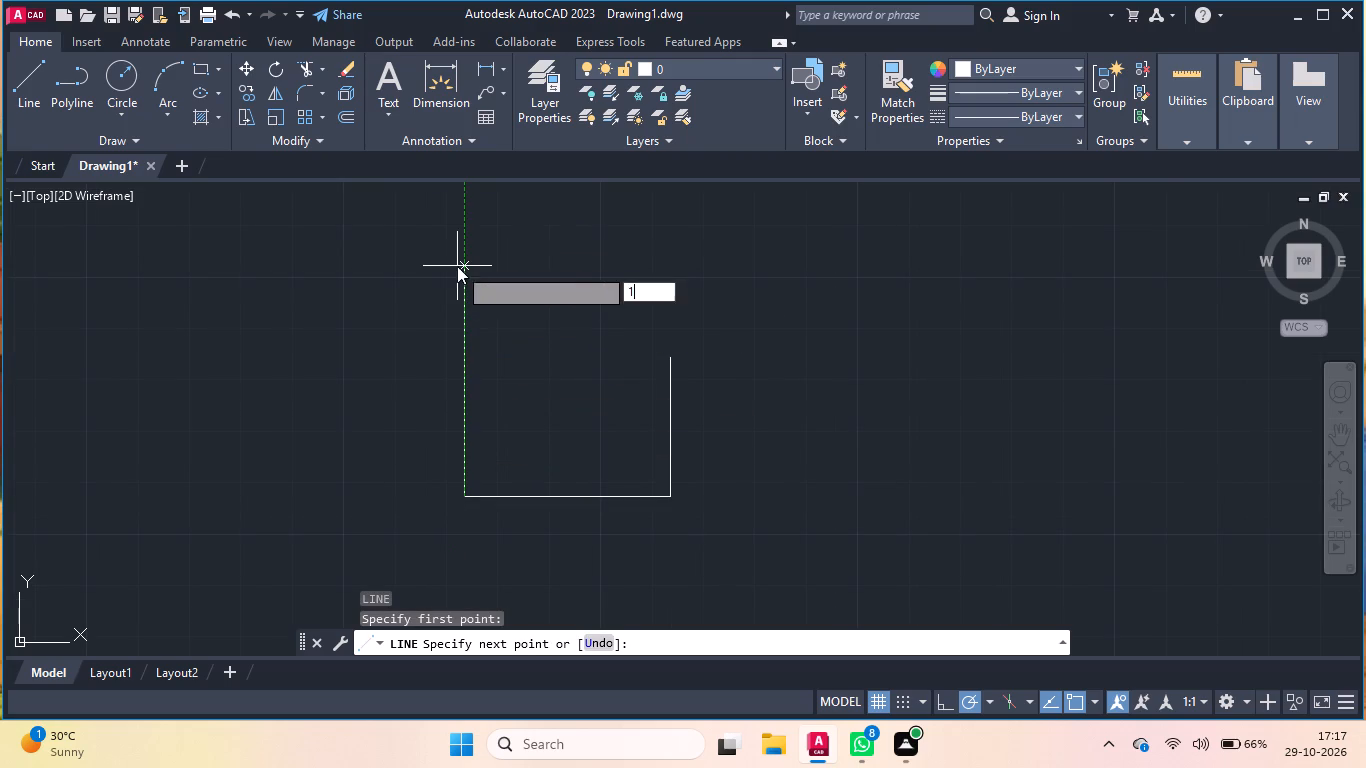
key(Return)
text(14)
key(Return)
text(13)
key(Return)
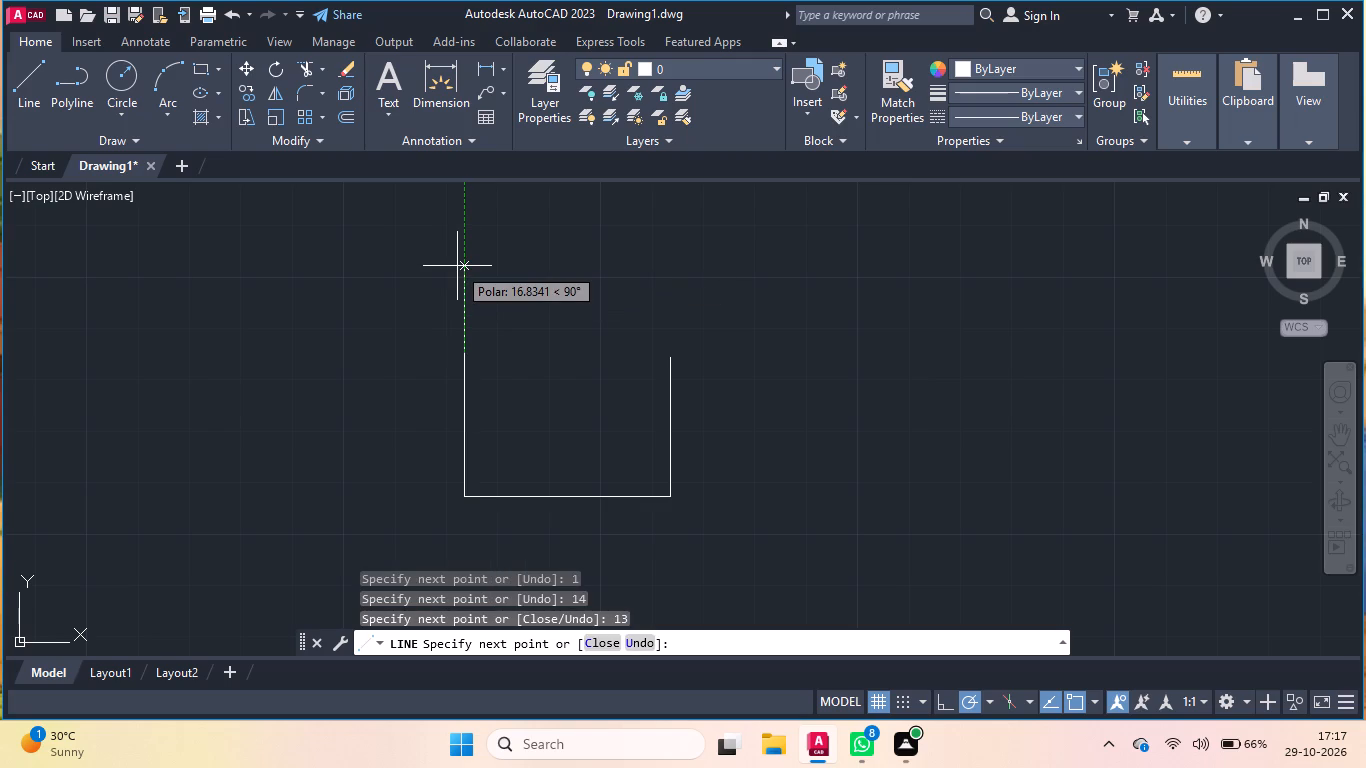
key(2)
key(Return)
key(Return)
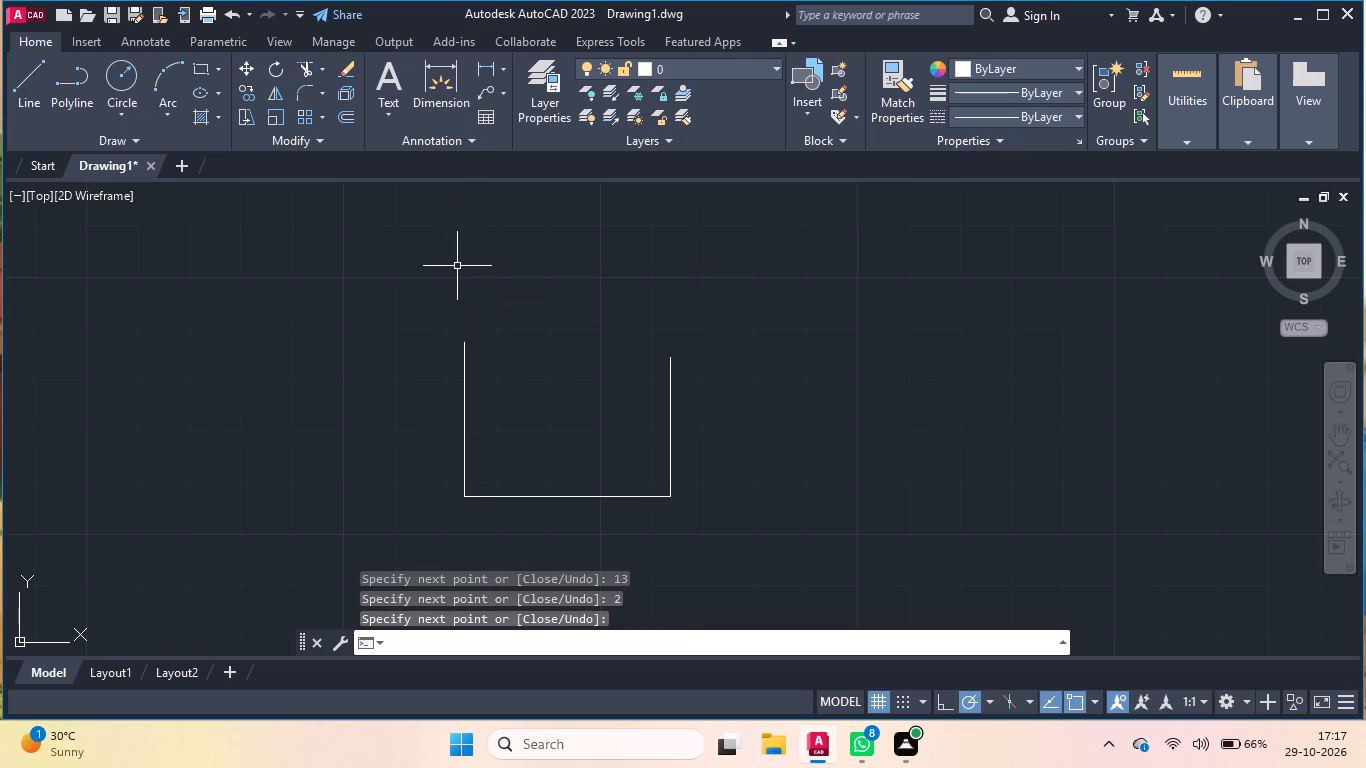
Start another line for the drawing.
key(Return)
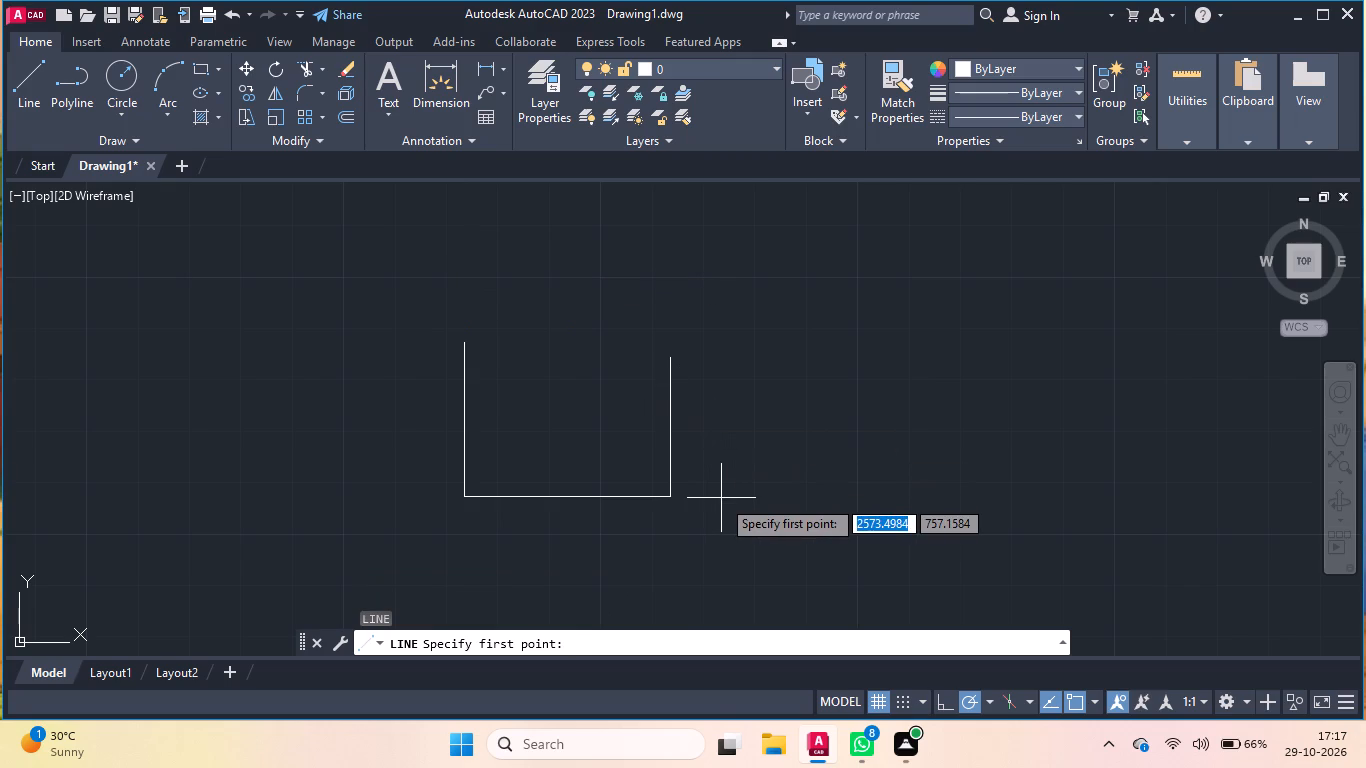
scroll(758, 492, down, 1)
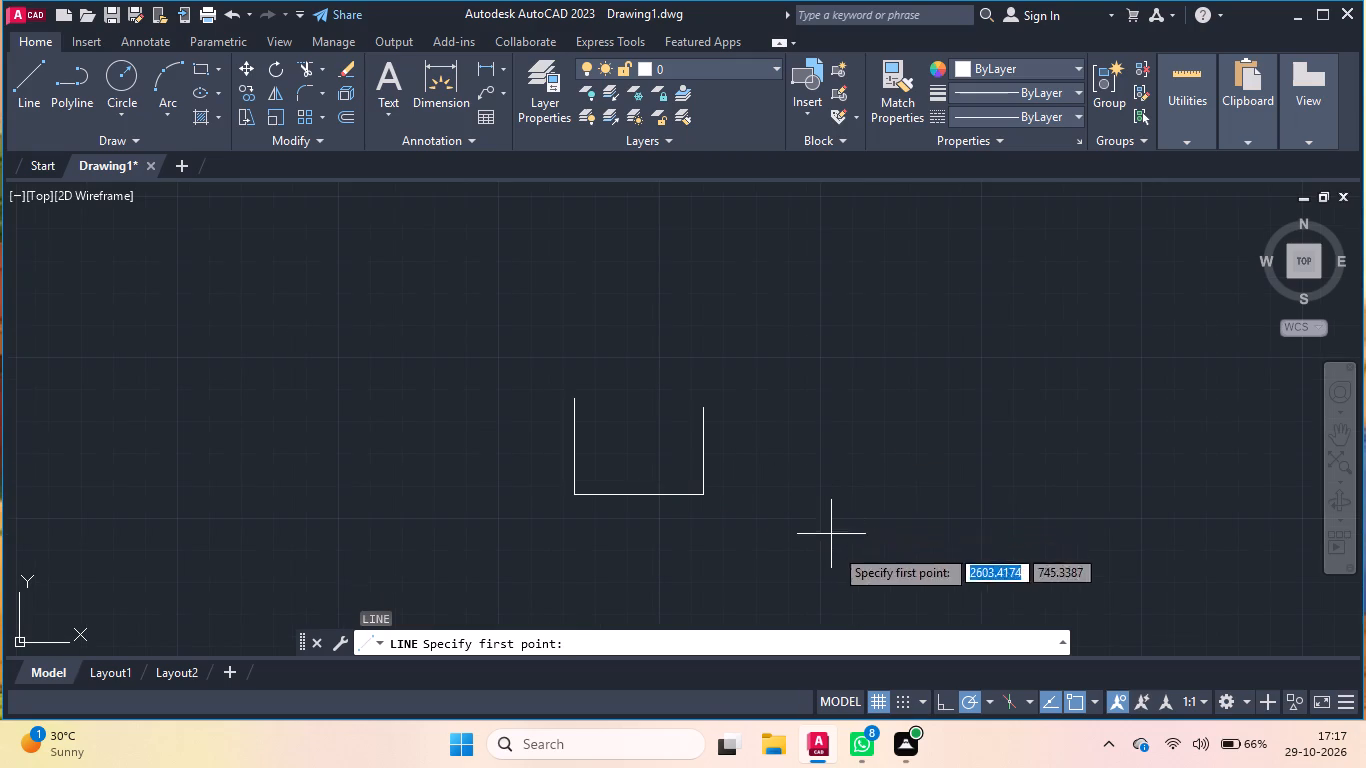
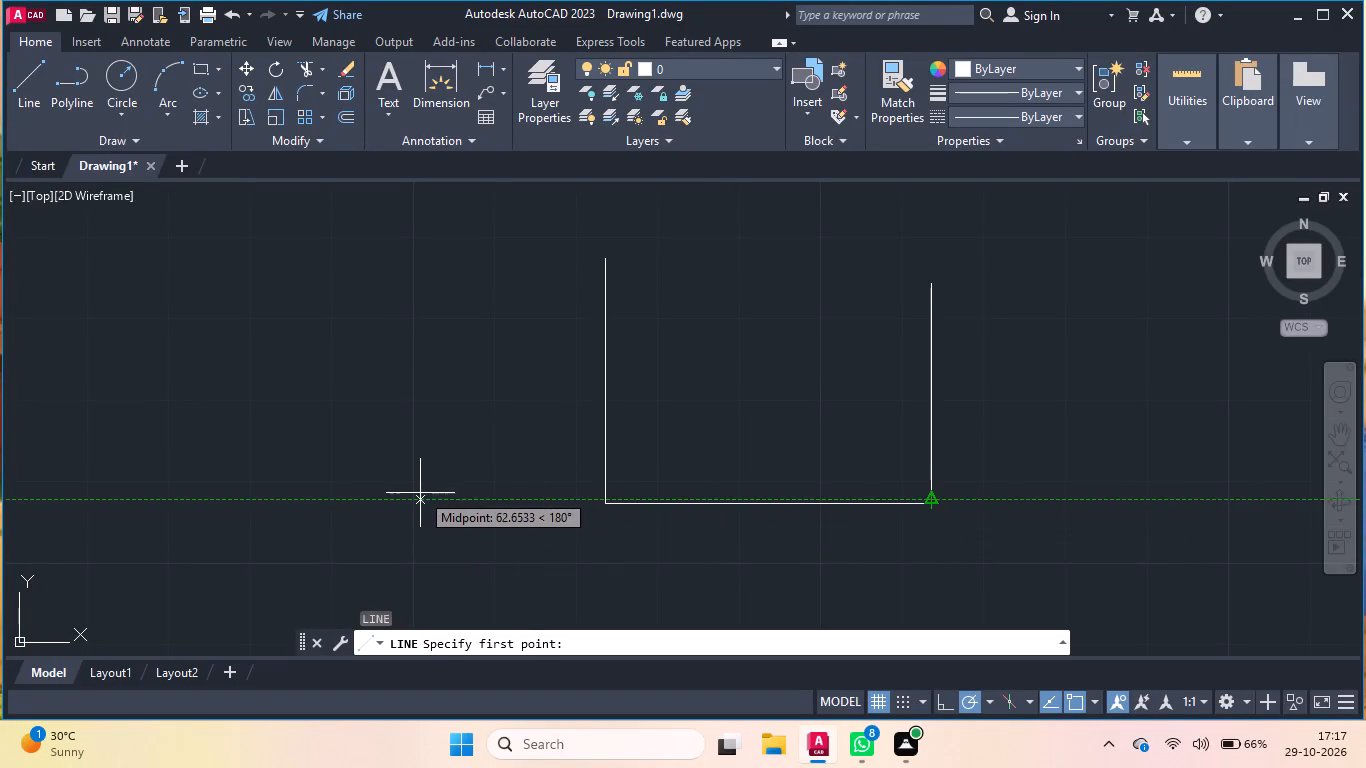
Draw a 1-unit vertical line upward from the base line, starting 7 units in from its right end.
key(Escape)
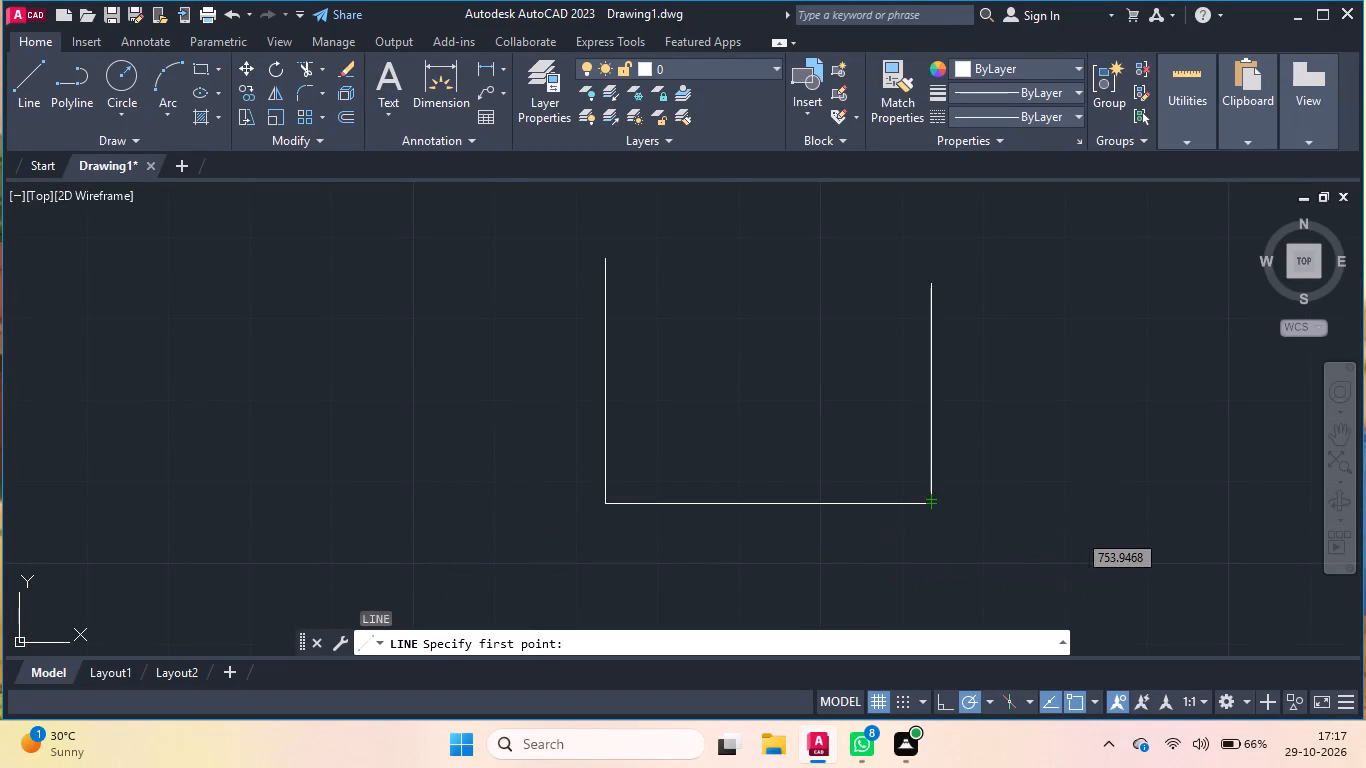
key(Return)
scroll(935, 507, up, 1)
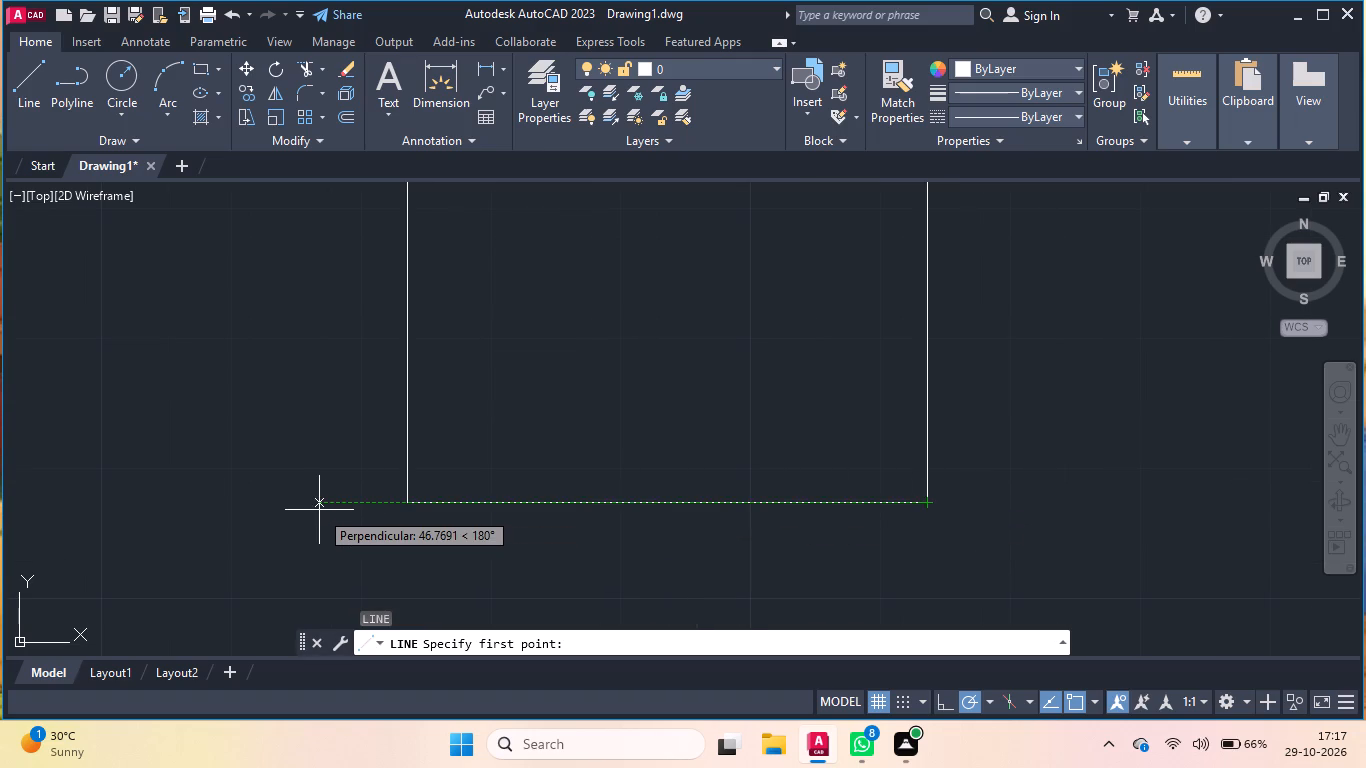
key(7)
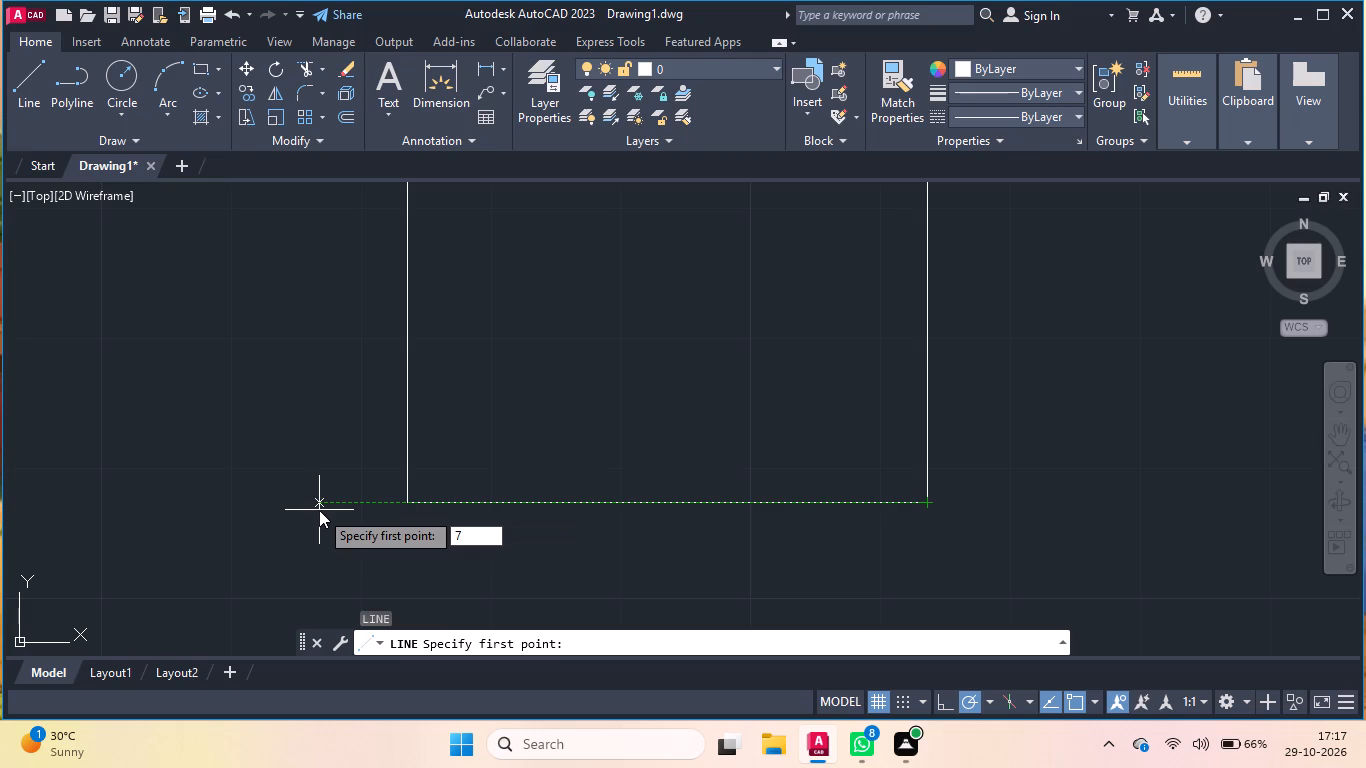
key(Return)
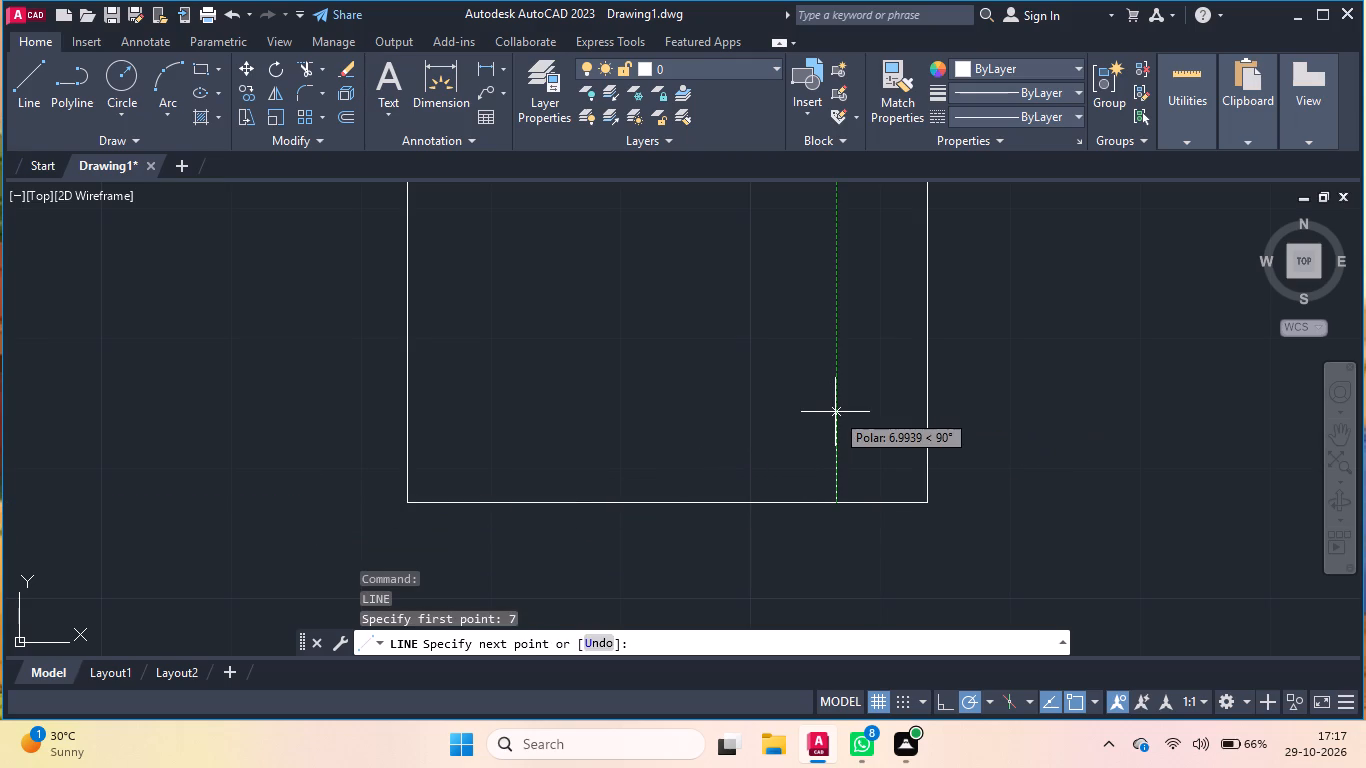
key(1)
key(Return)
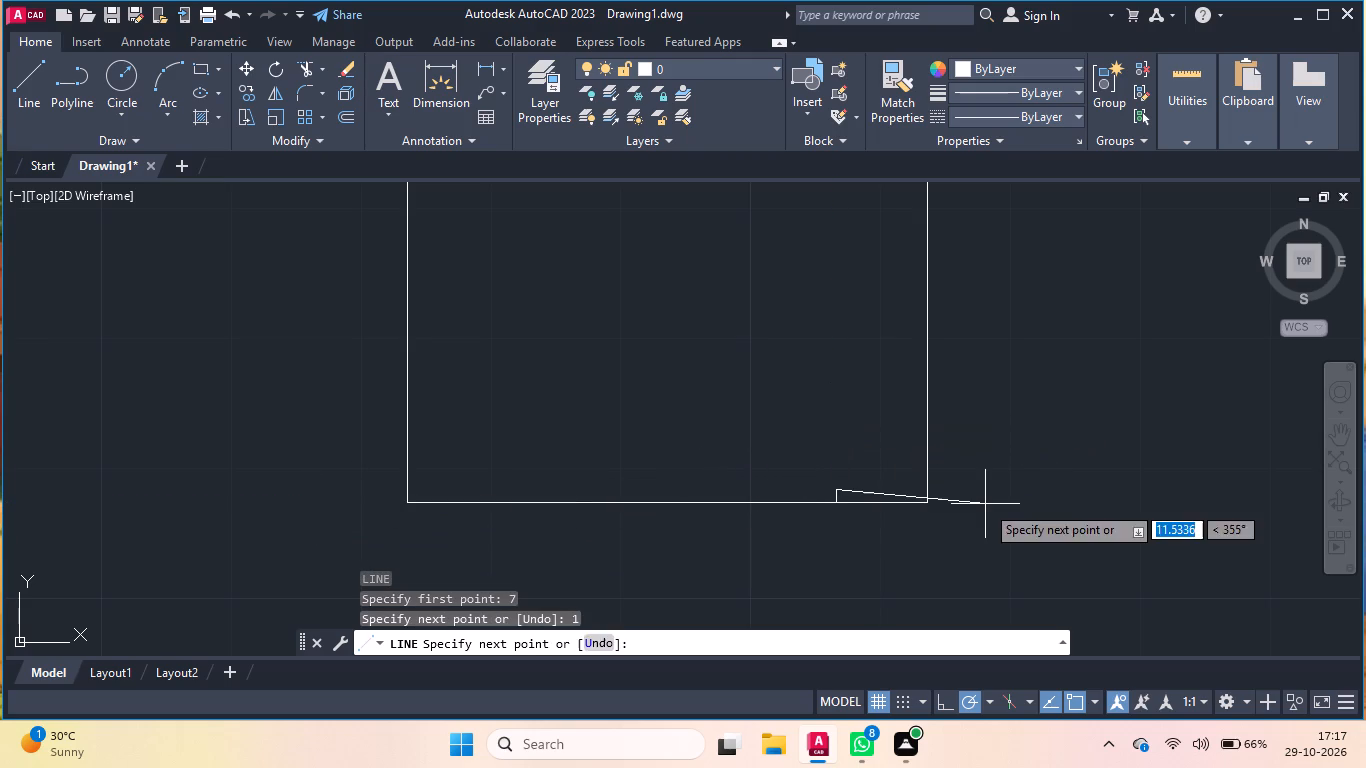
key(Return)
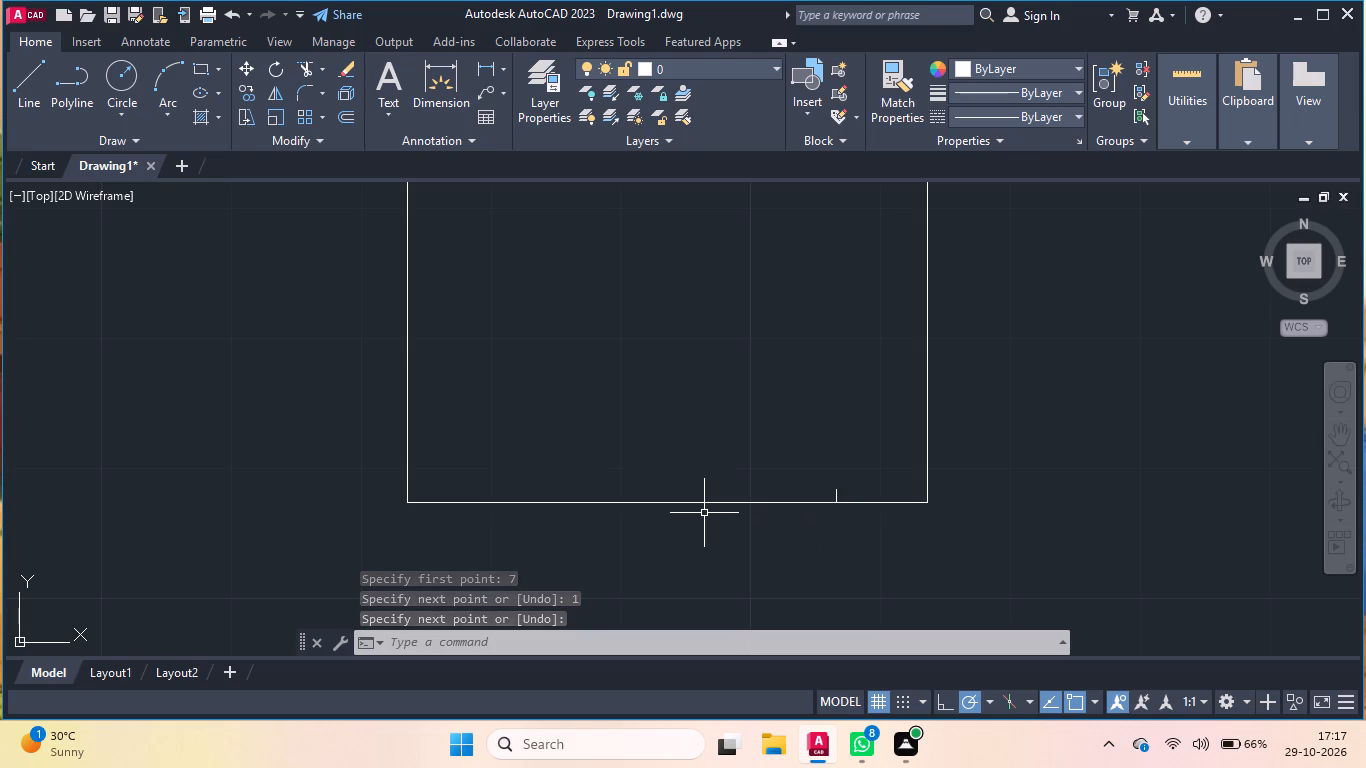
From a point 11 units in from the base line's left end, draw 1 unit up and across to the top of the short right vertical.
key(Return)
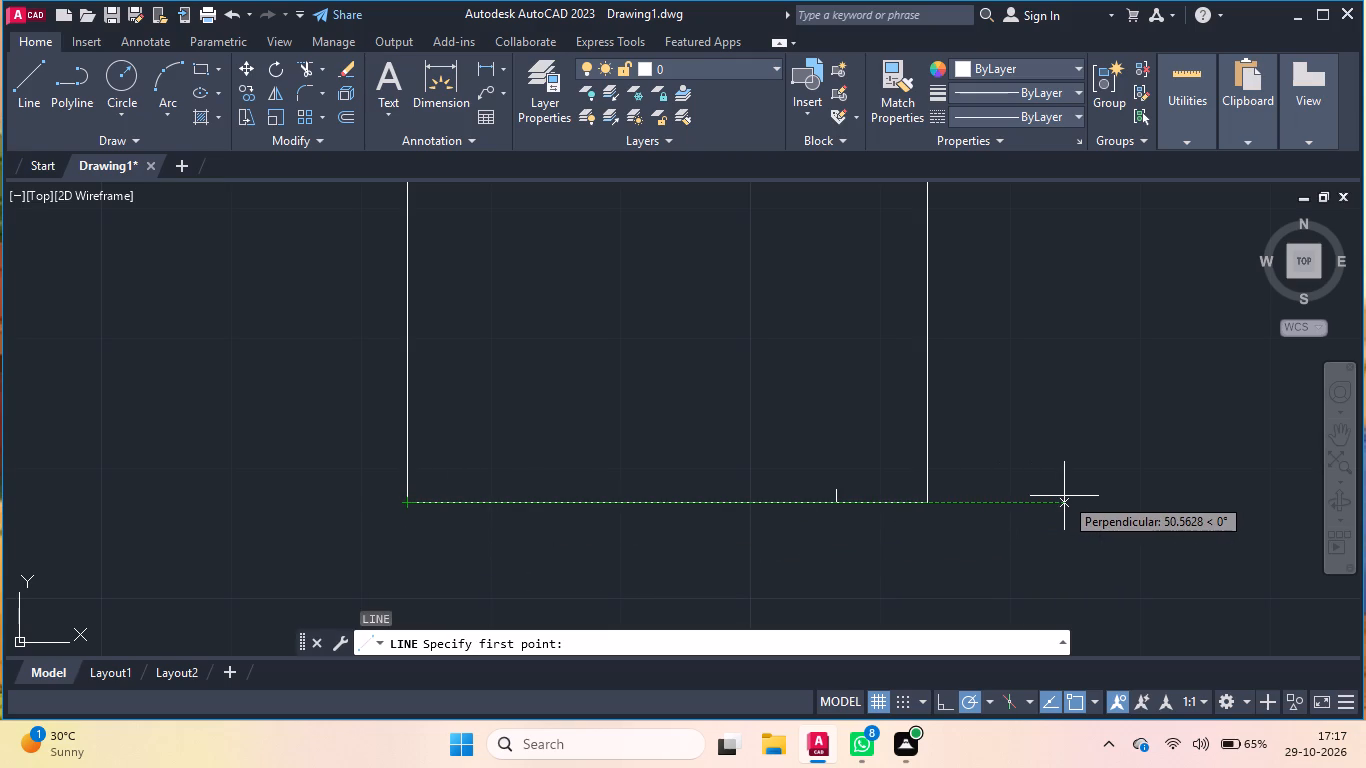
text(11)
key(Return)
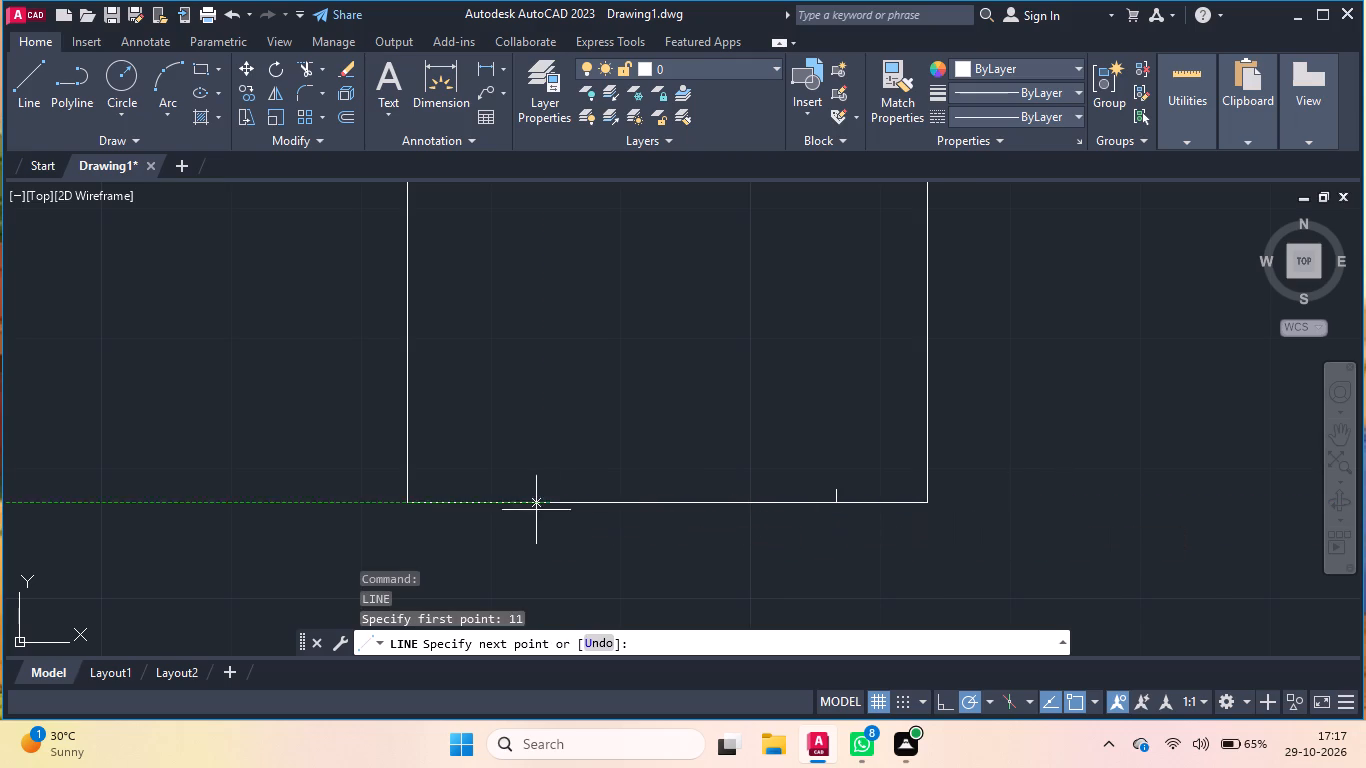
scroll(551, 494, up, 1)
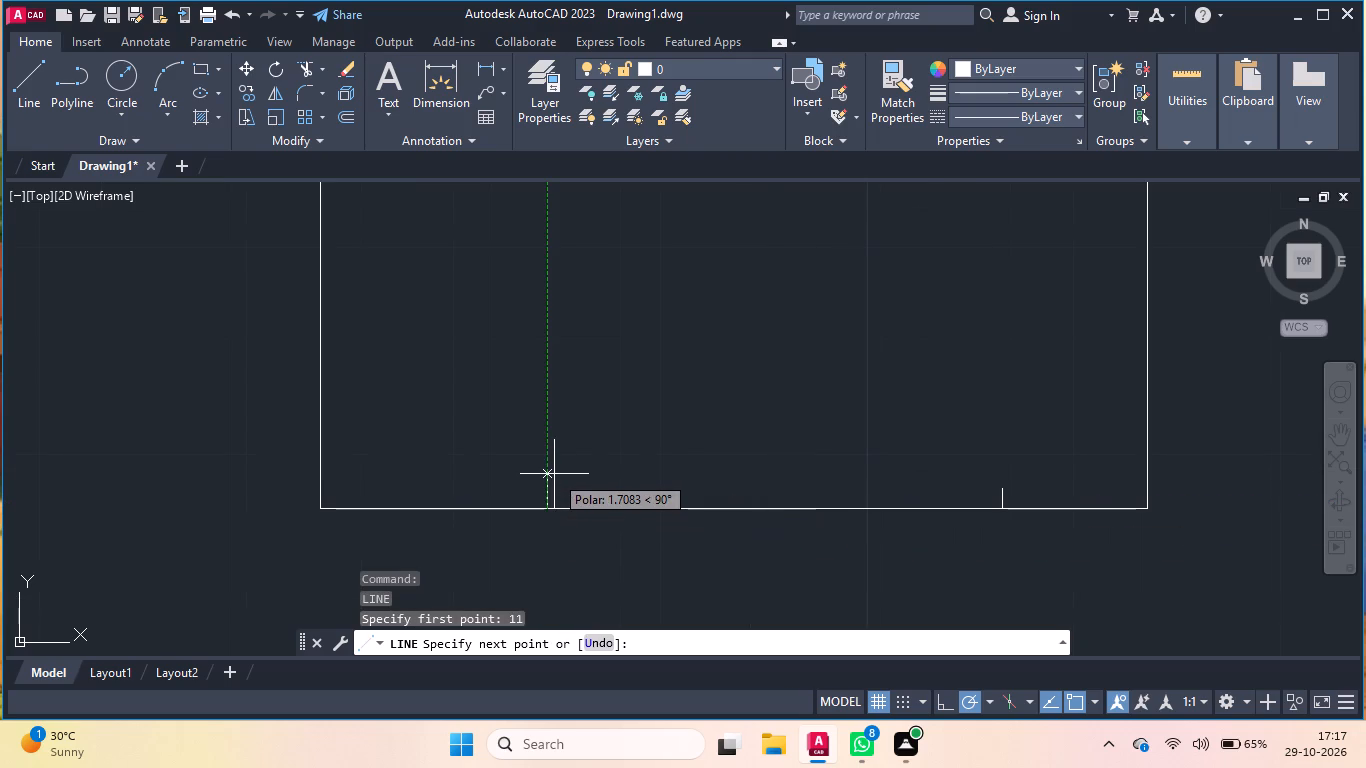
key(1)
key(Return)
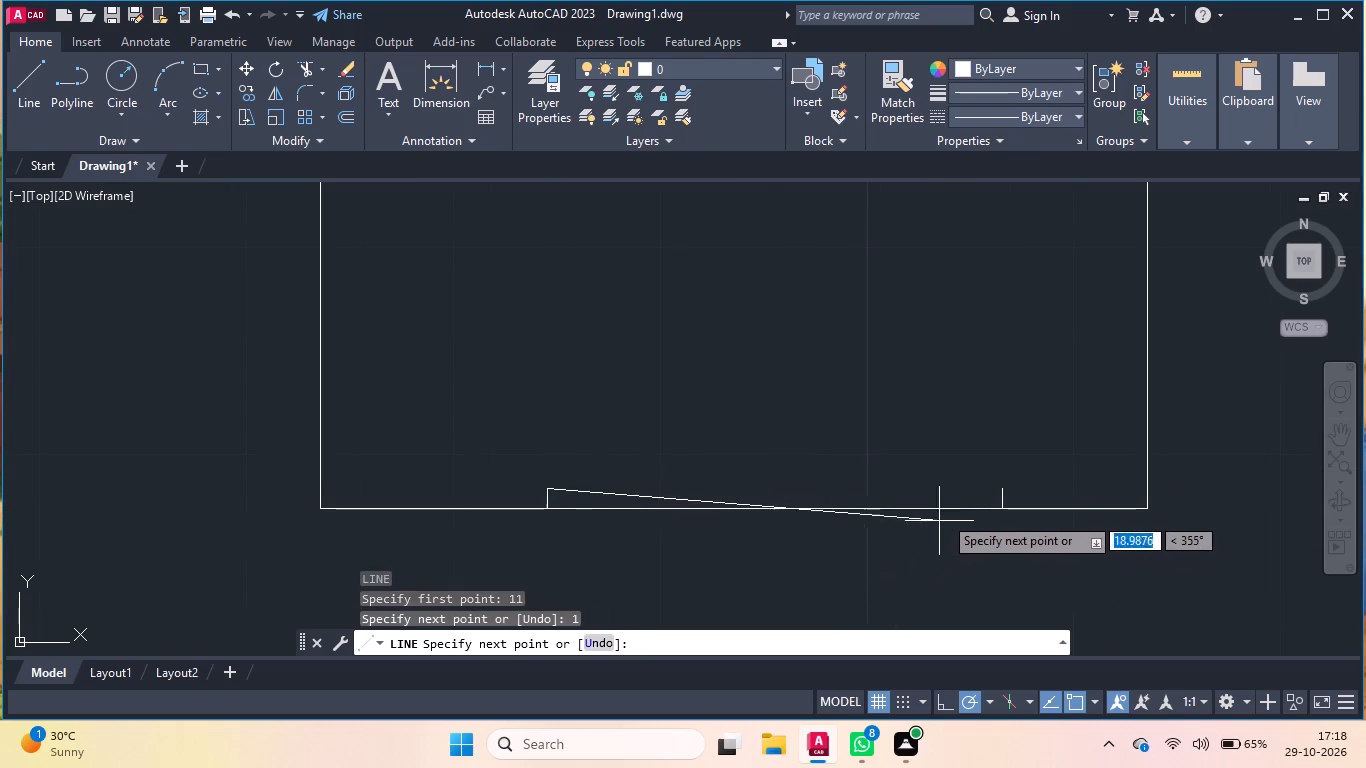
click(1007, 487)
key(Return)
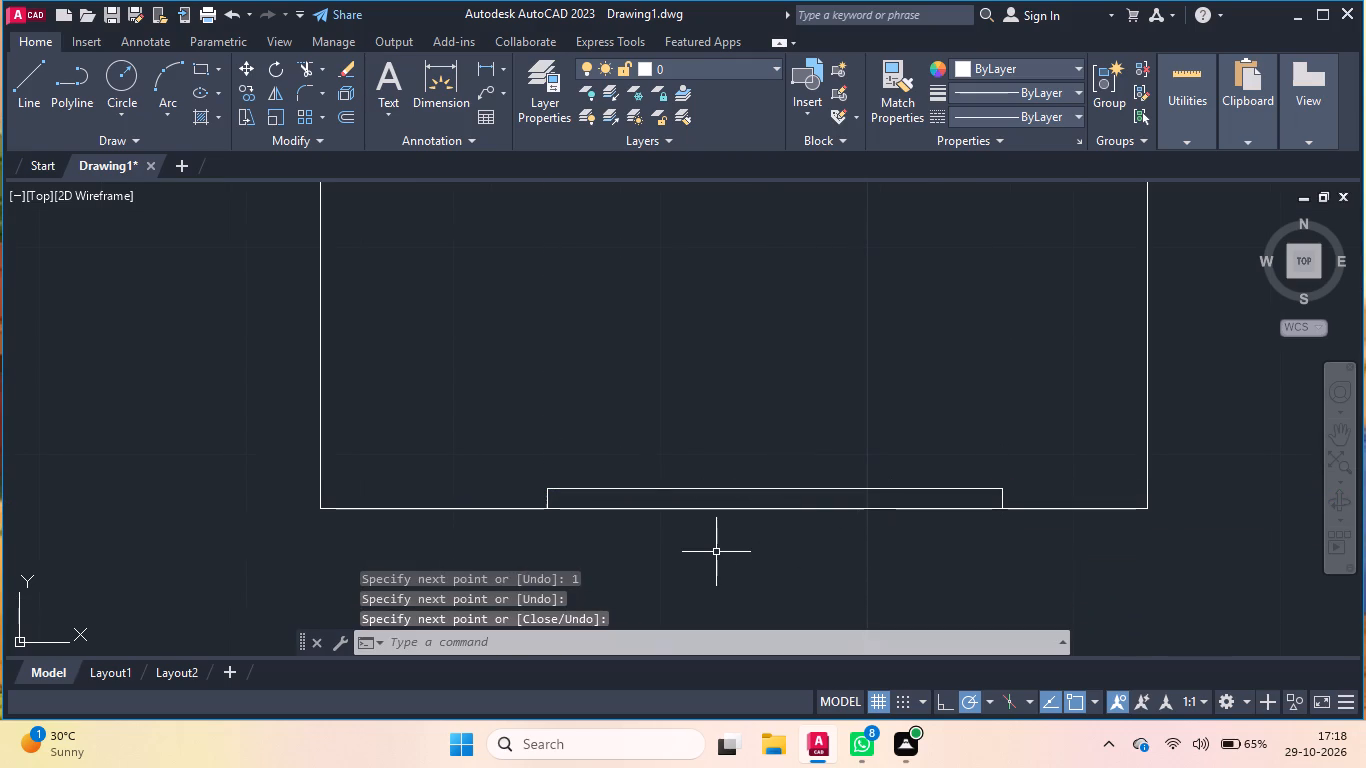
Draw a horizontal line across the narrow strip between its short end lines, about 0.75 units above the base line.
scroll(712, 554, up, 2)
key(Return)
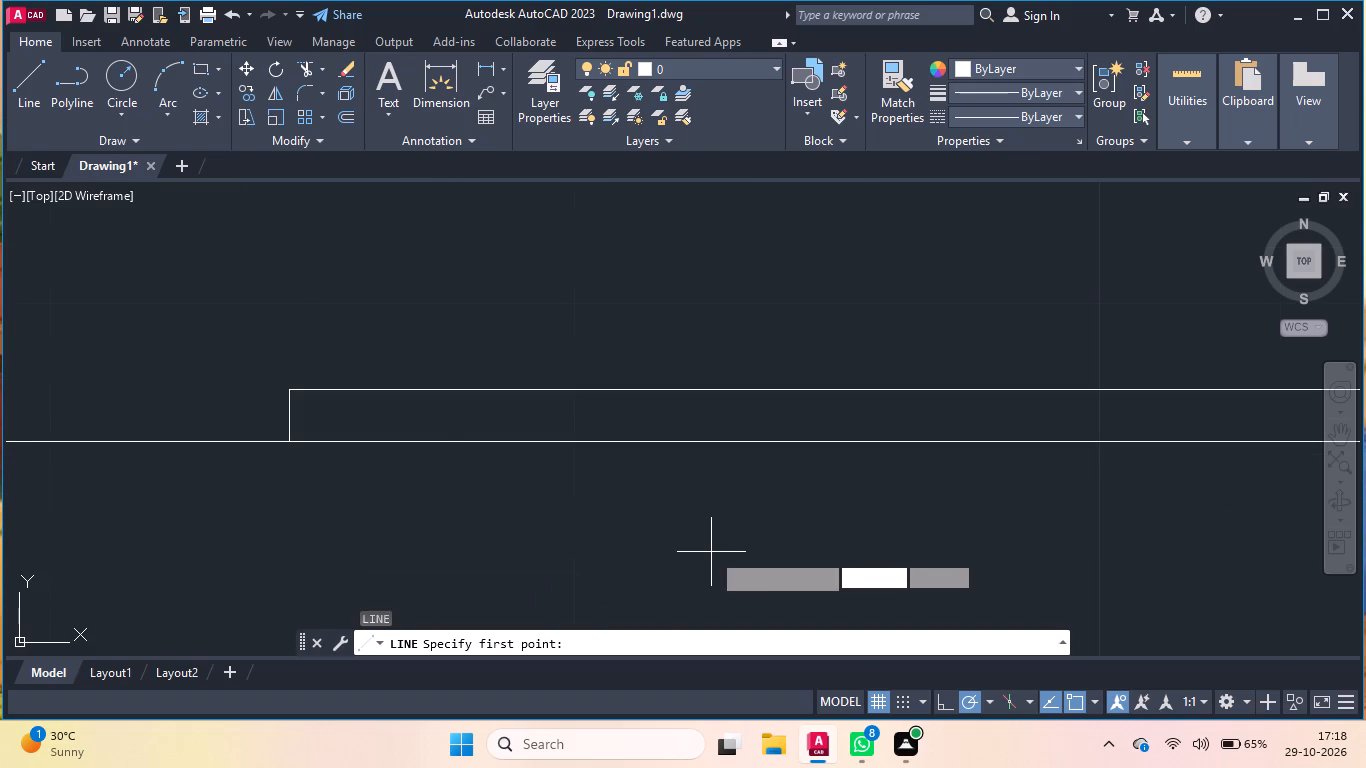
scroll(711, 552, down, 1)
scroll(423, 495, up, 3)
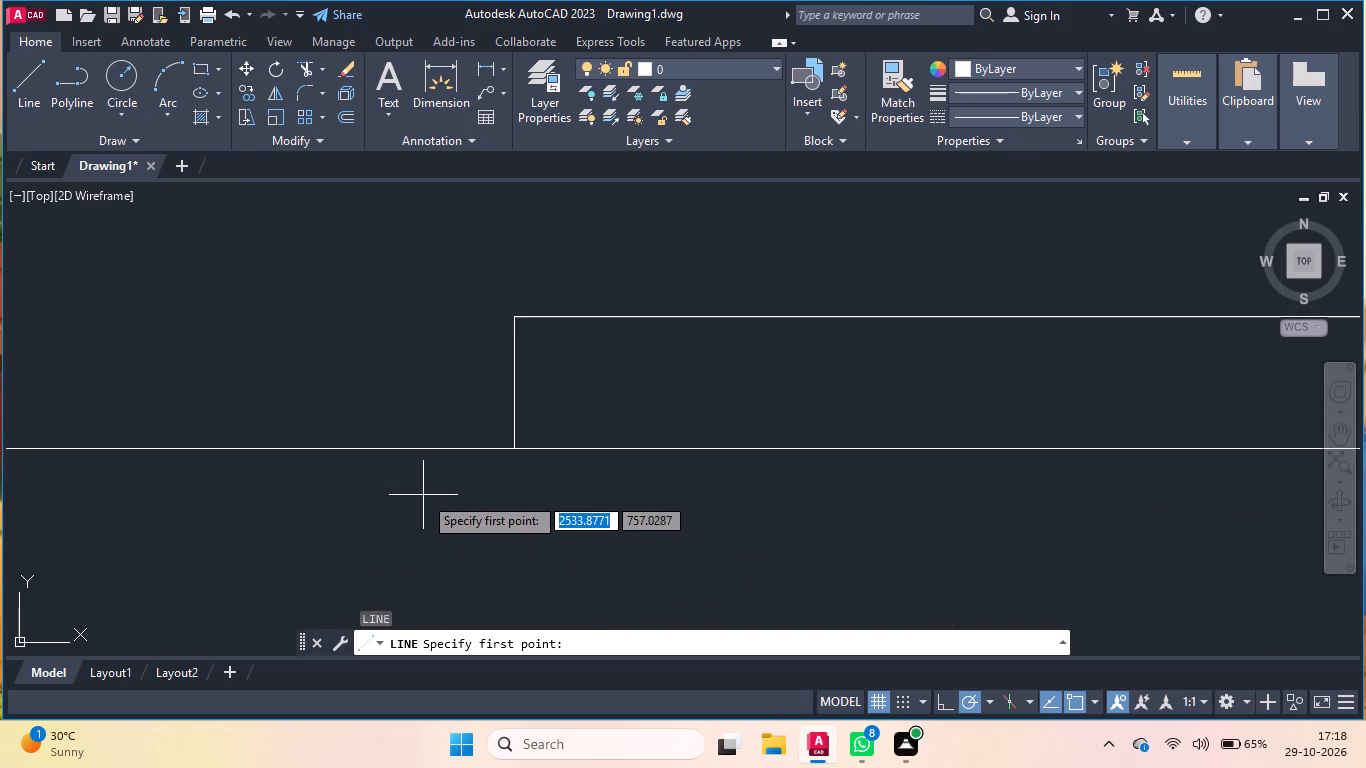
click(513, 351)
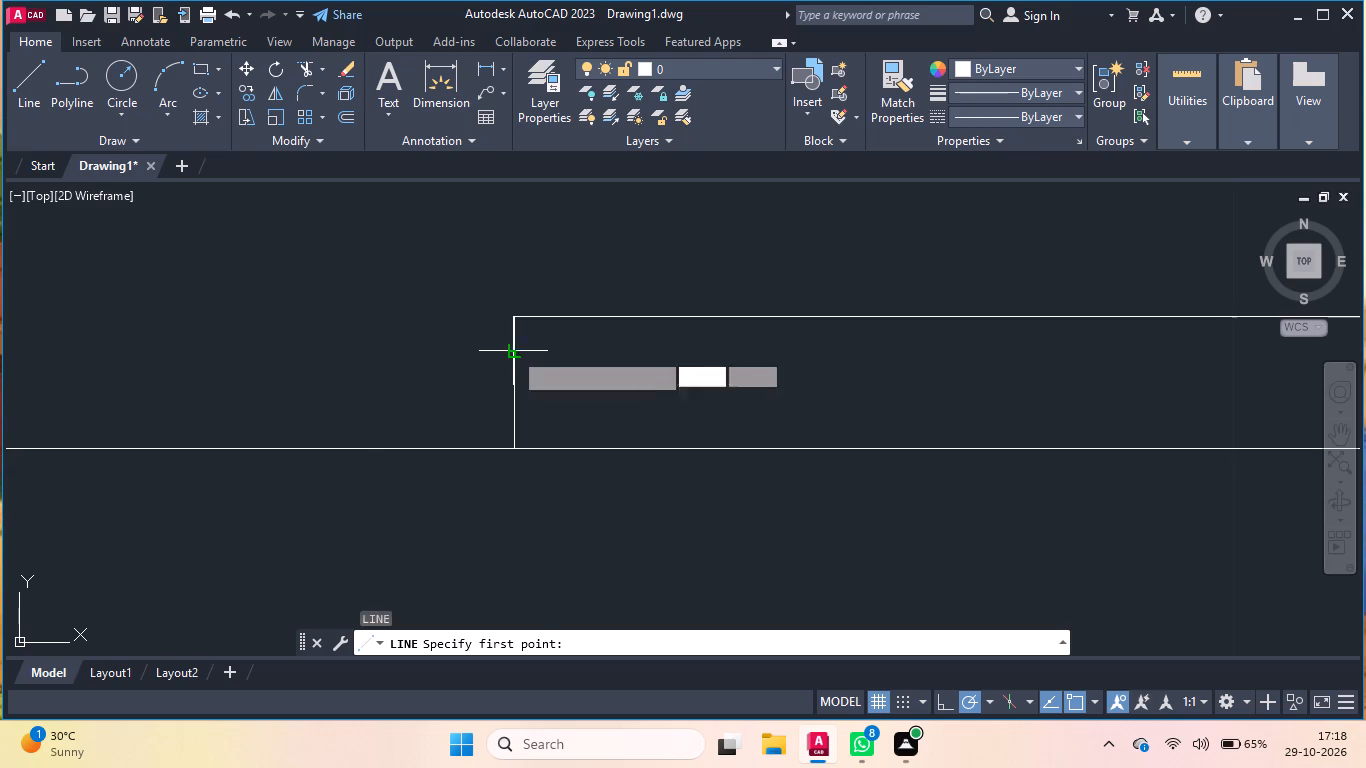
scroll(291, 421, down, 2)
scroll(735, 415, down, 1)
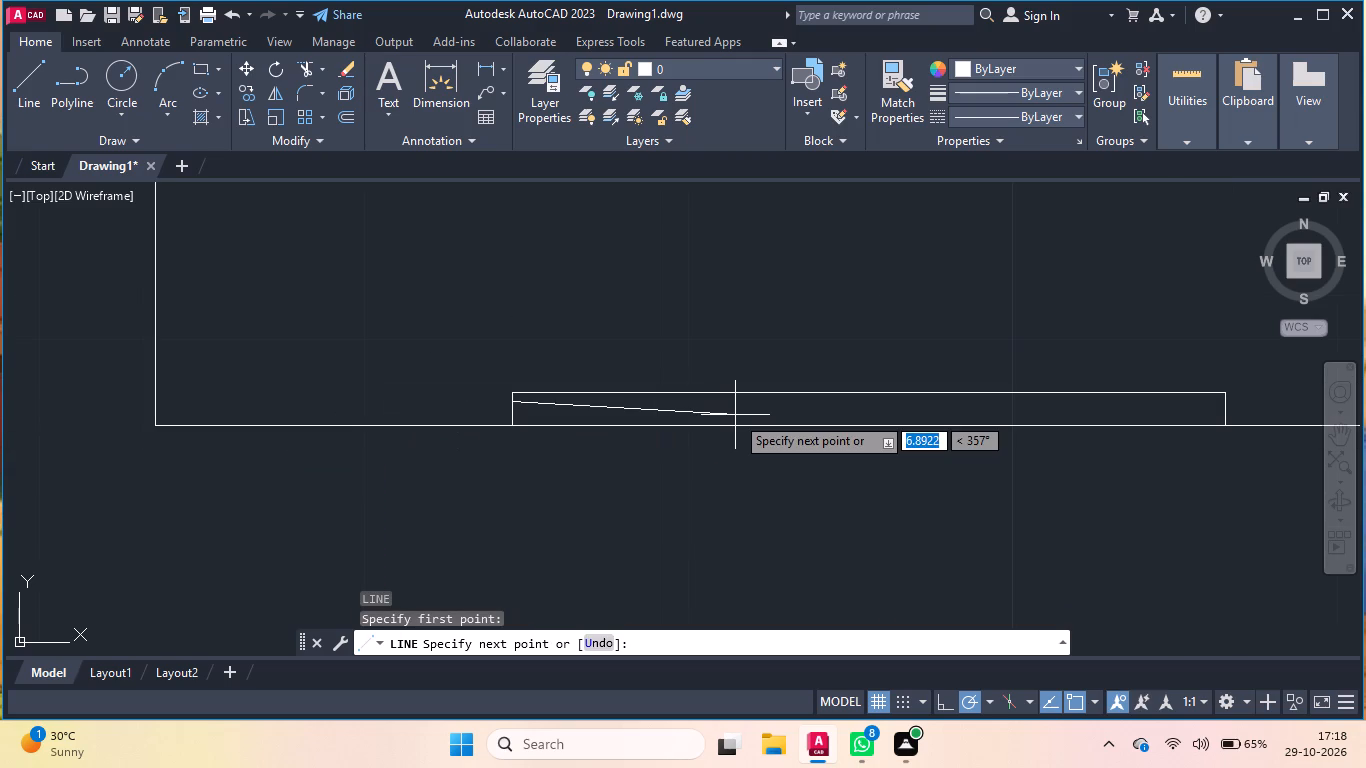
scroll(735, 415, down, 2)
scroll(908, 416, up, 4)
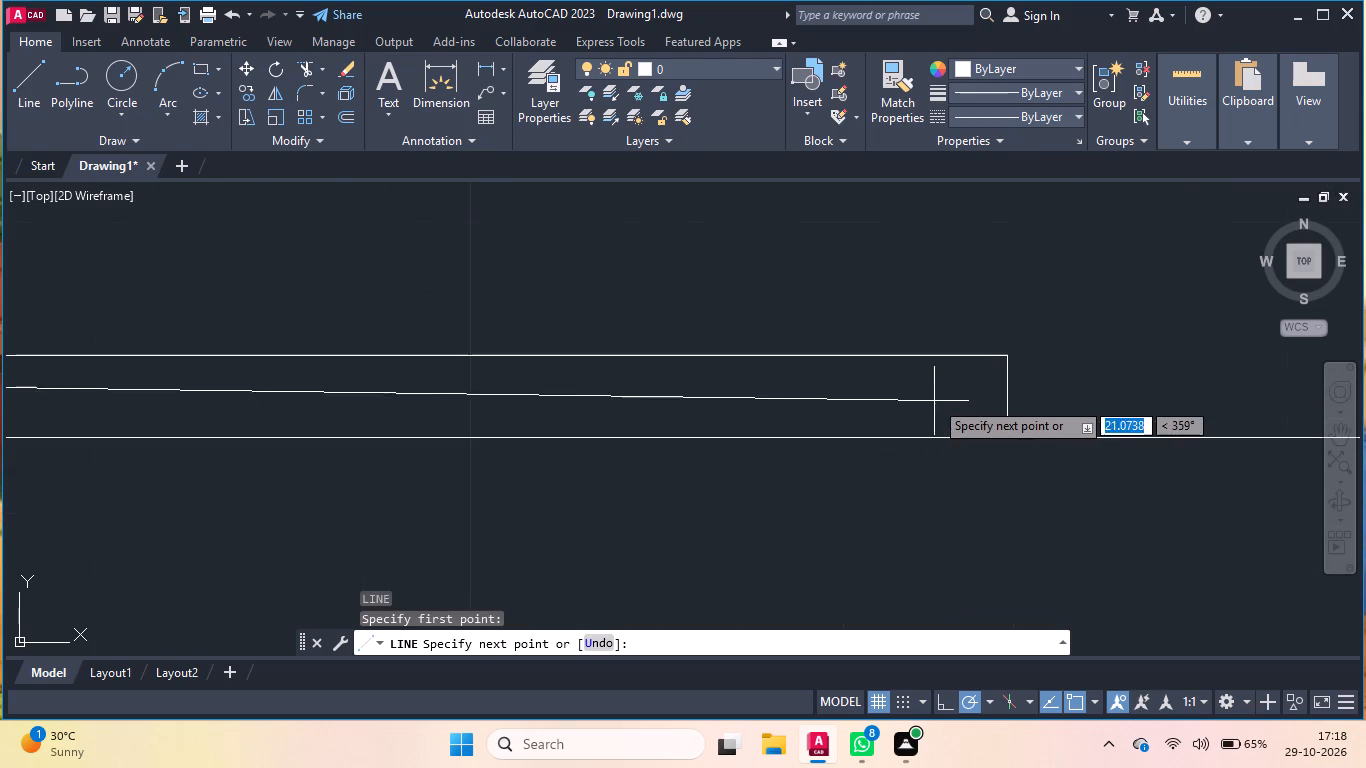
click(1007, 375)
key(Return)
Draw a second horizontal line across the narrow strip between its short end lines, about 0.18 units above the base line.
scroll(1019, 445, down, 2)
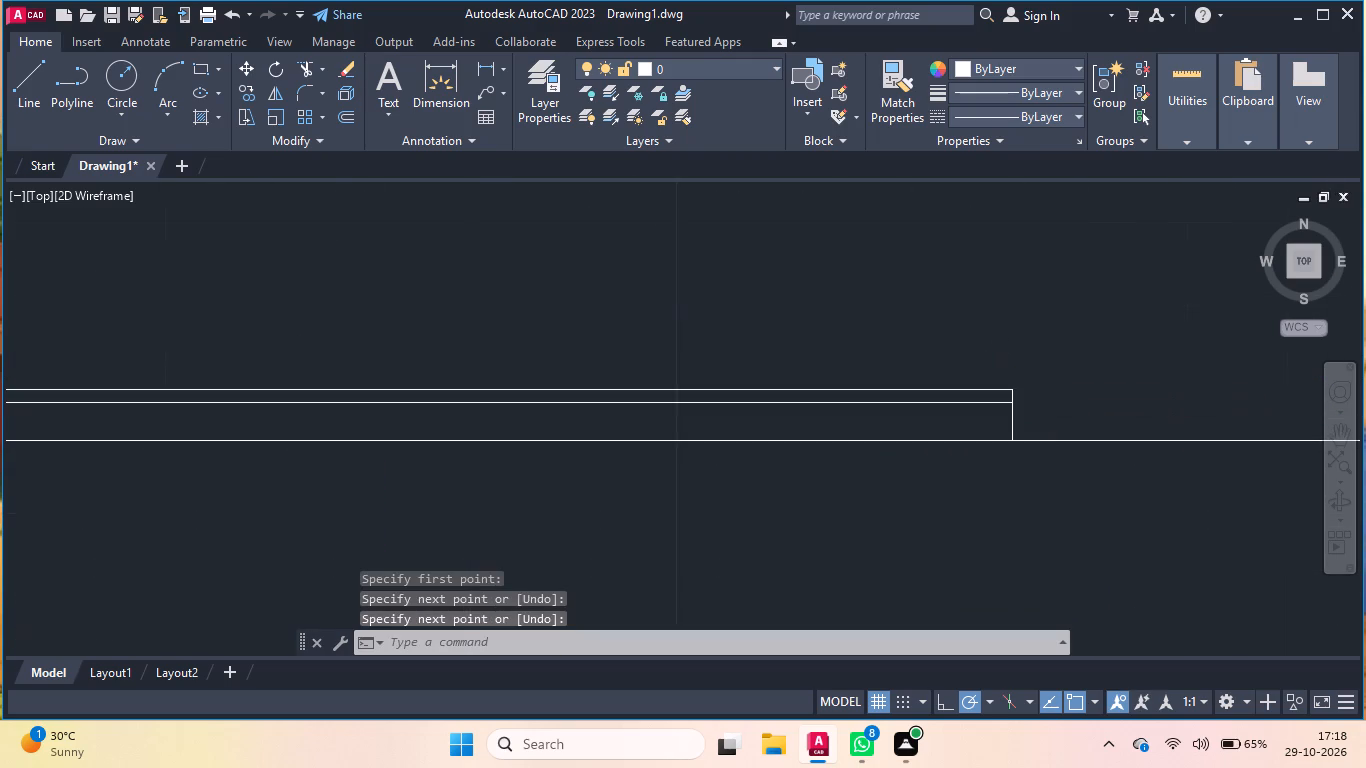
scroll(918, 461, down, 2)
key(Return)
scroll(674, 455, up, 4)
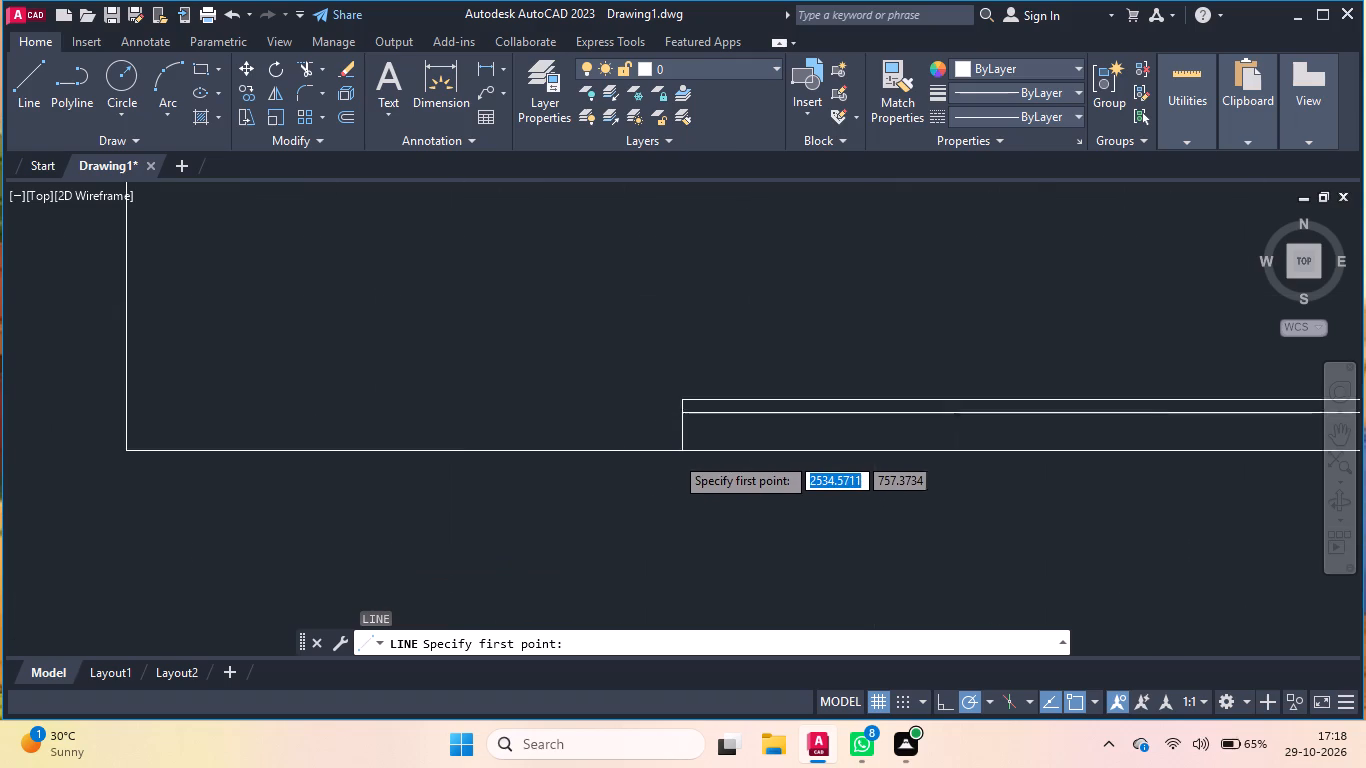
scroll(712, 435, up, 2)
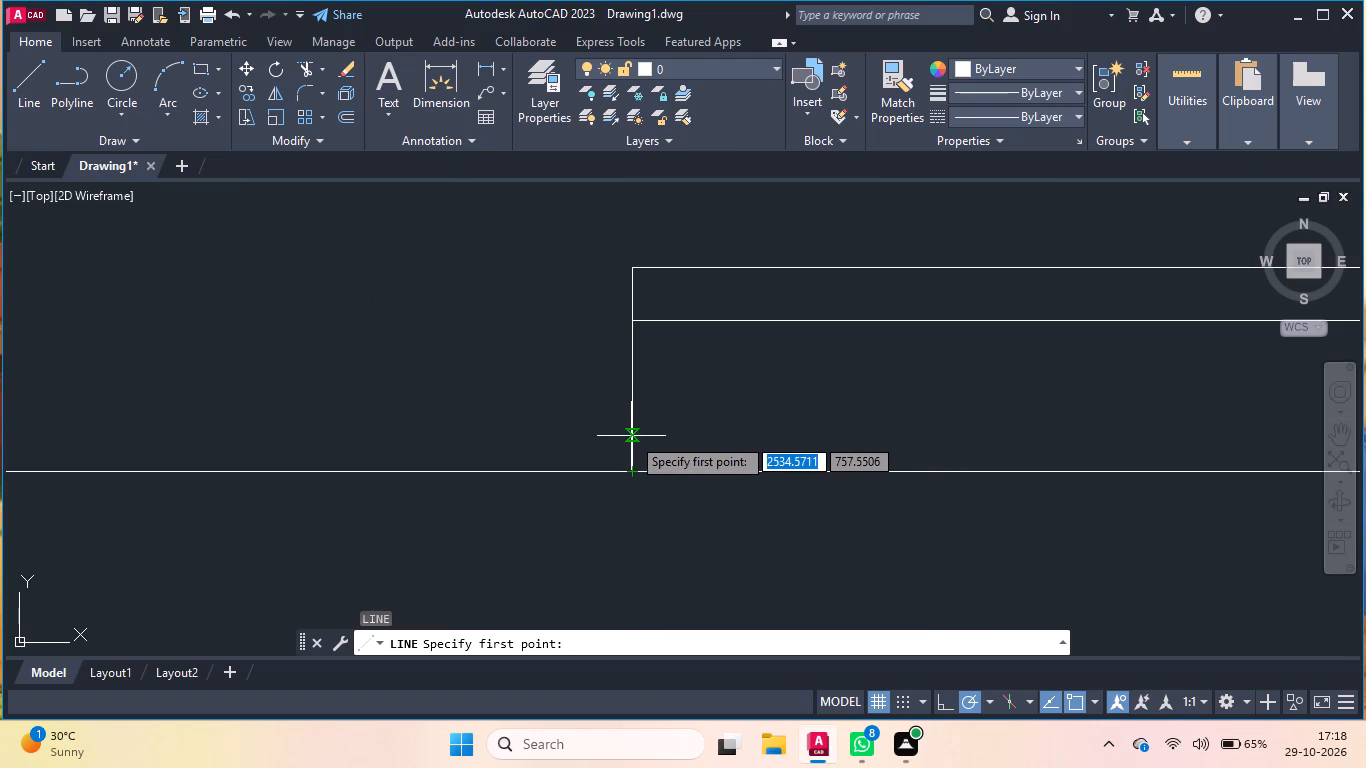
click(631, 436)
scroll(481, 446, down, 3)
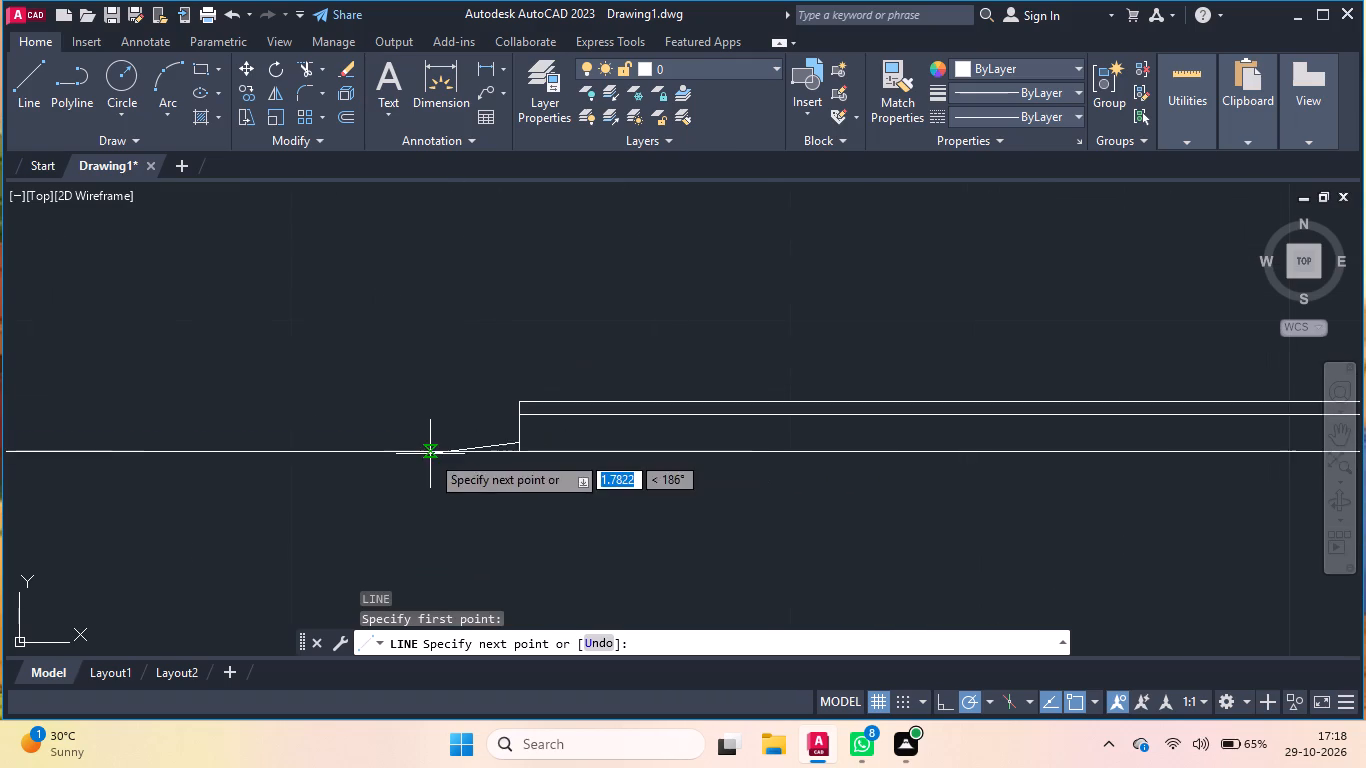
scroll(430, 454, down, 2)
scroll(894, 448, up, 4)
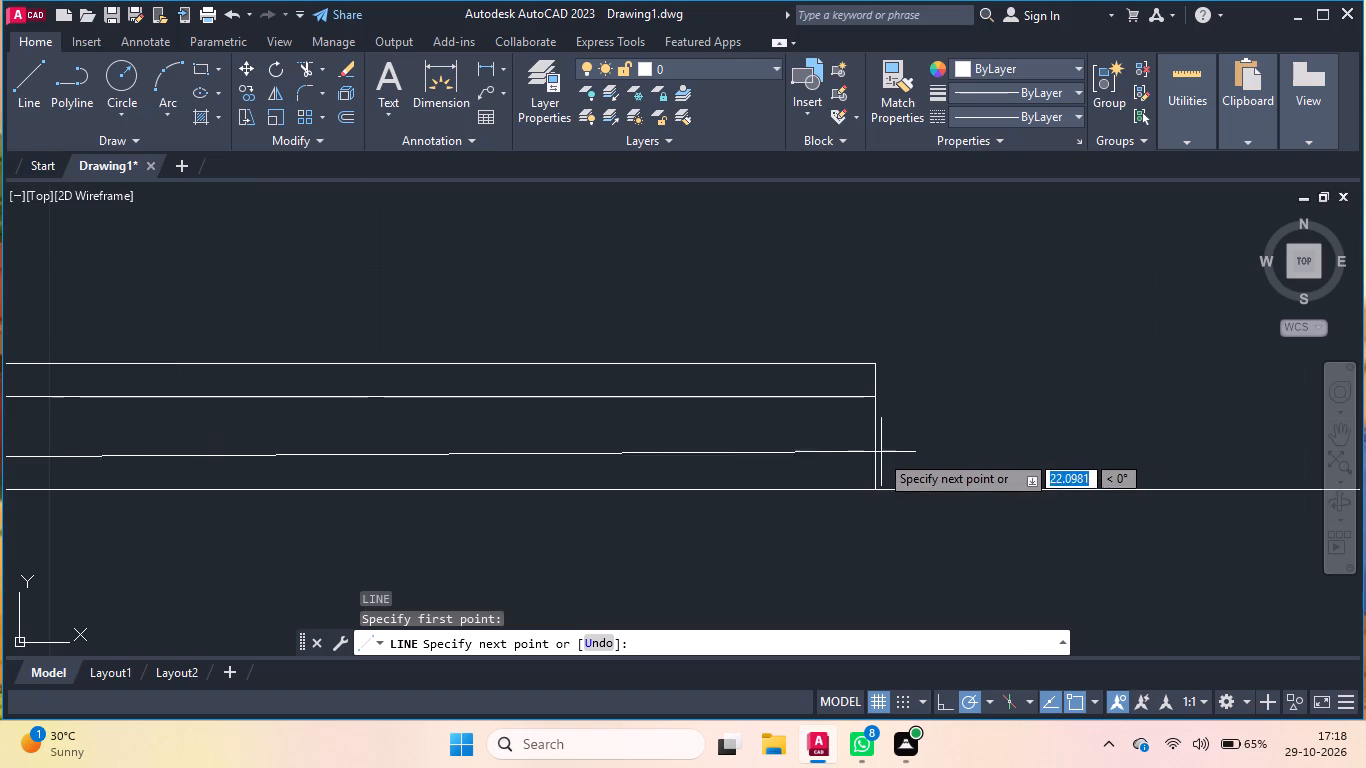
click(876, 463)
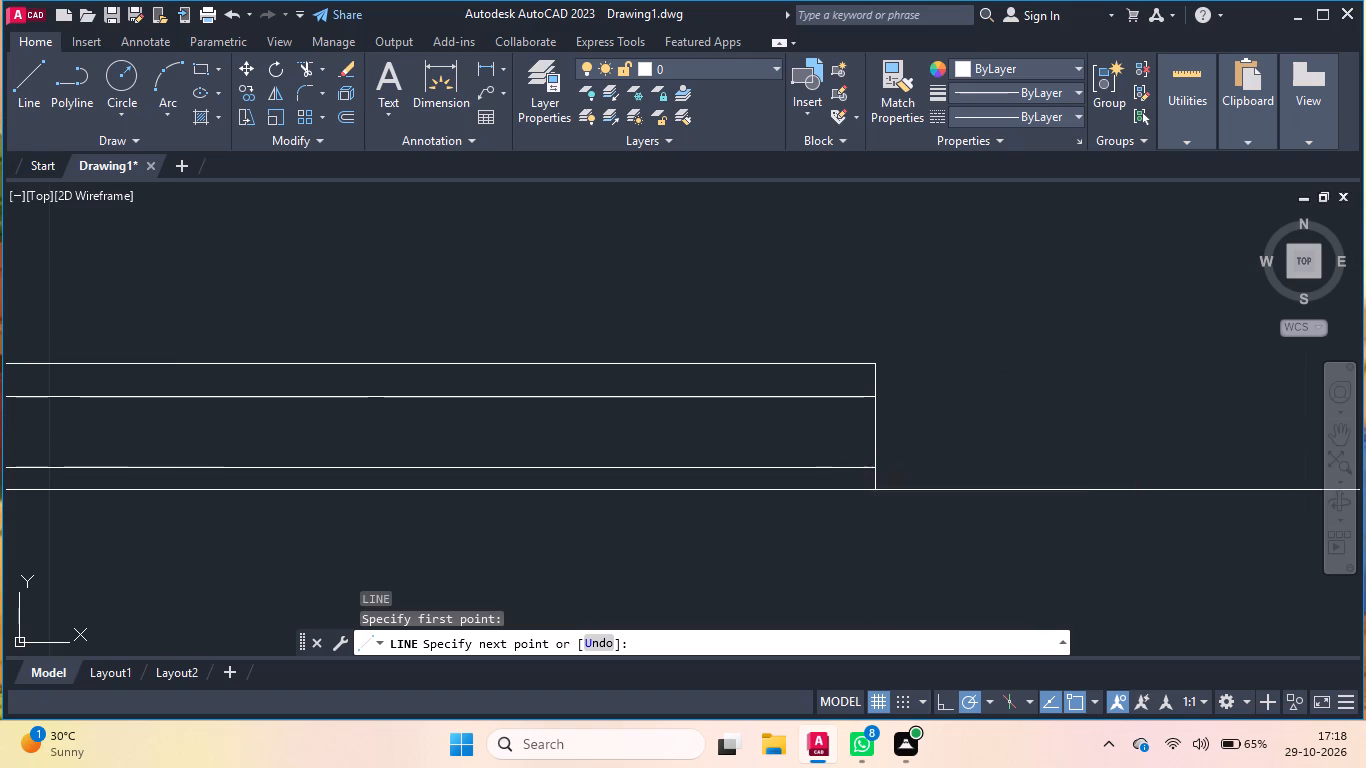
key(Return)
Draw a long vertical line upward from the narrow strip's upper right corner, extending above both side verticals of the outline.
scroll(891, 564, down, 5)
key(Return)
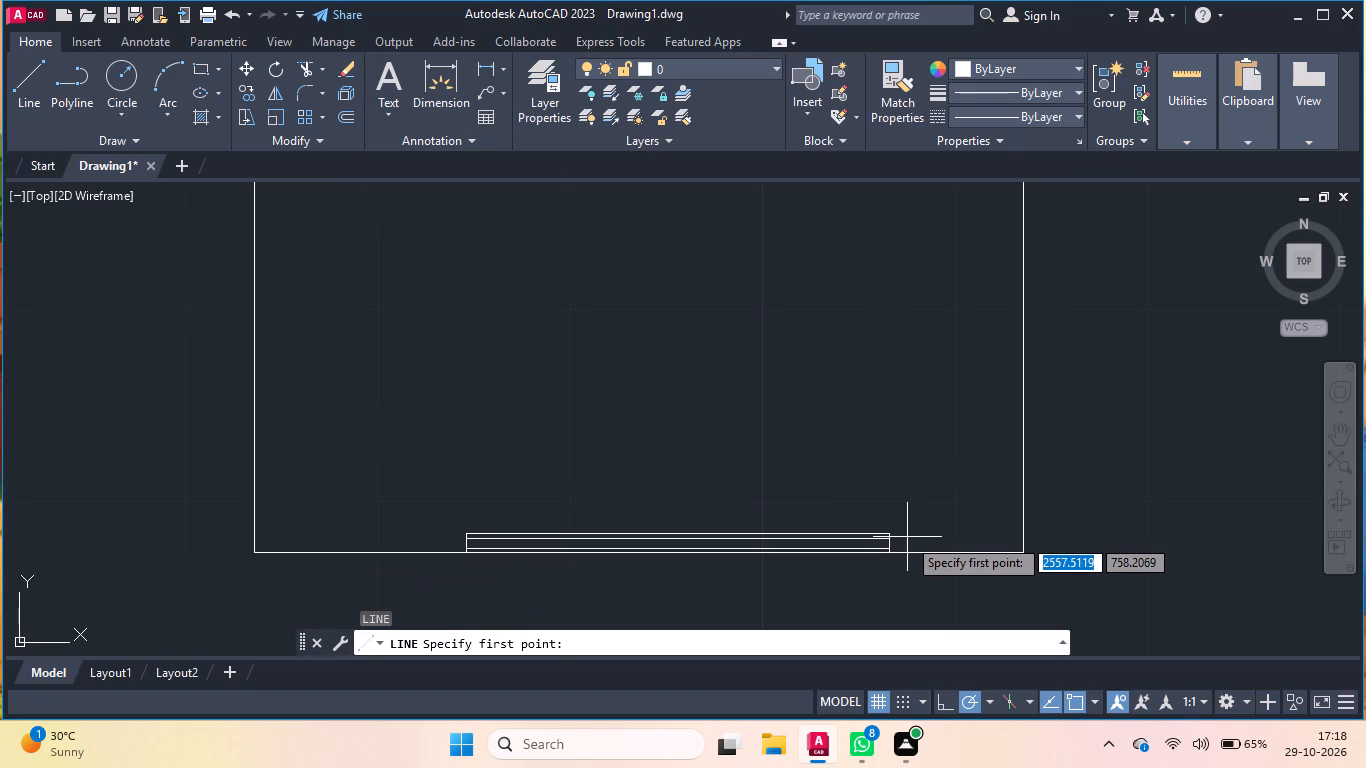
scroll(907, 536, down, 1)
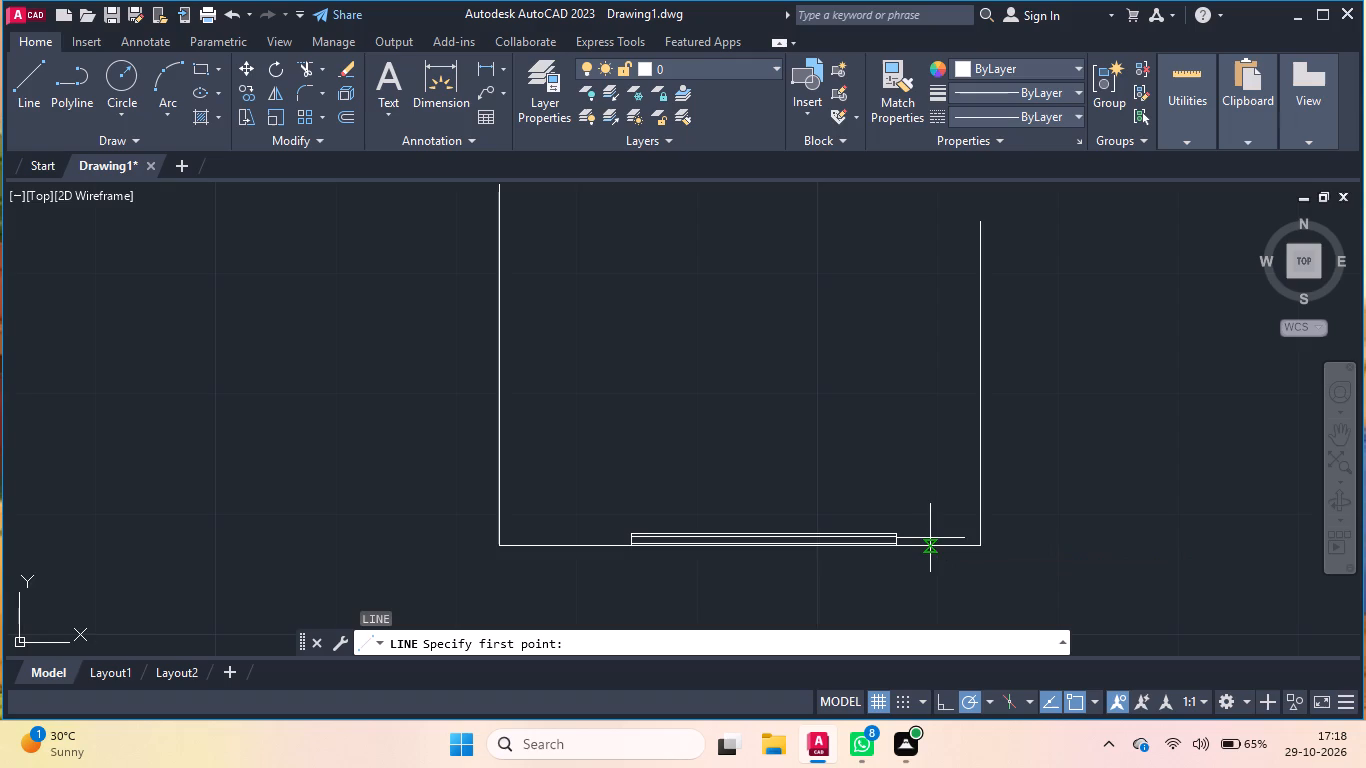
scroll(930, 538, up, 2)
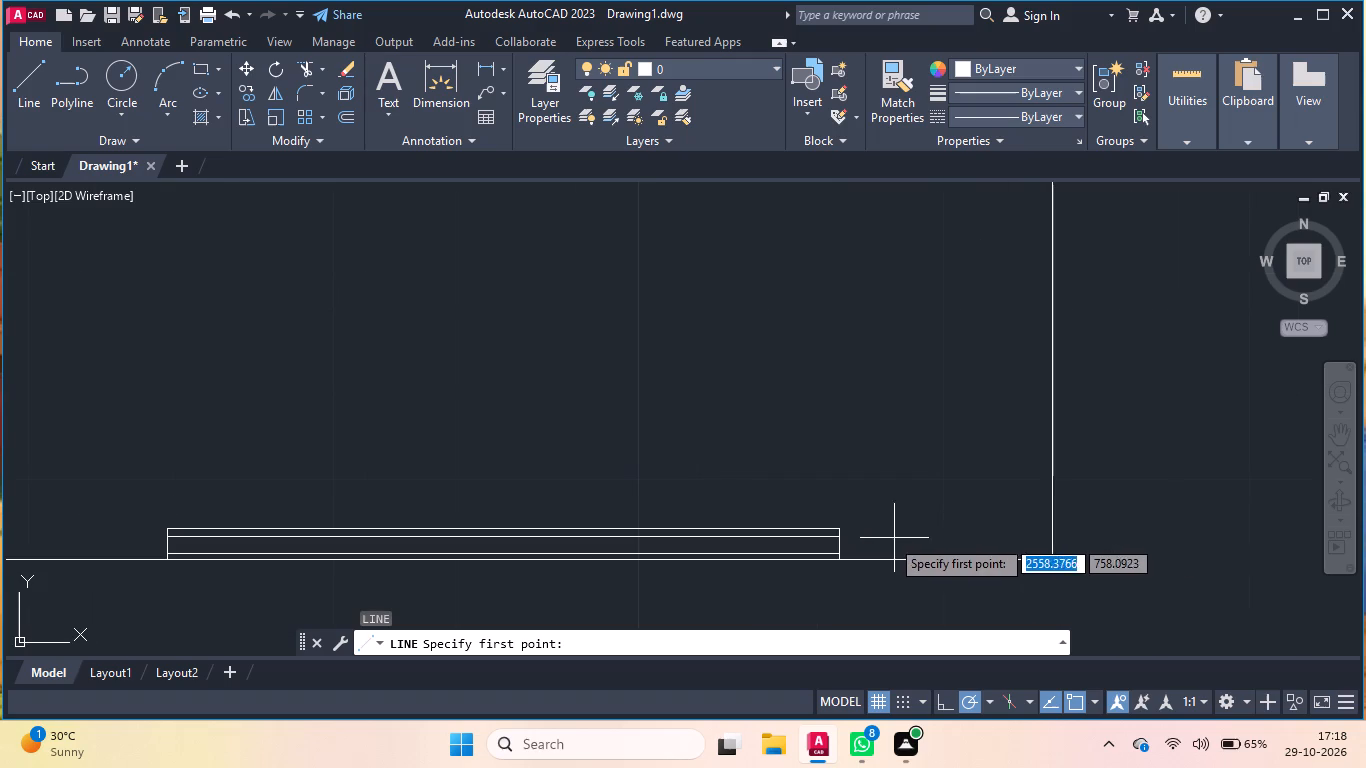
click(833, 523)
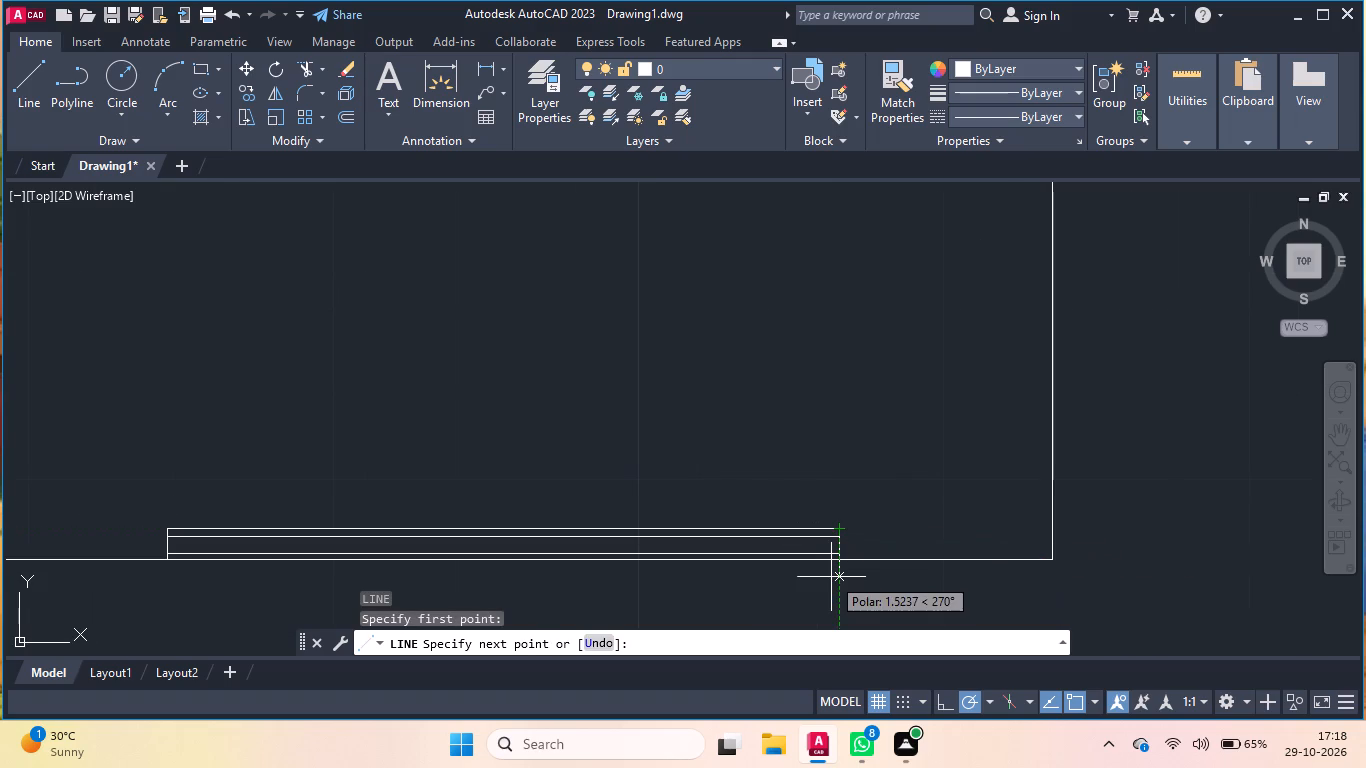
scroll(830, 578, down, 4)
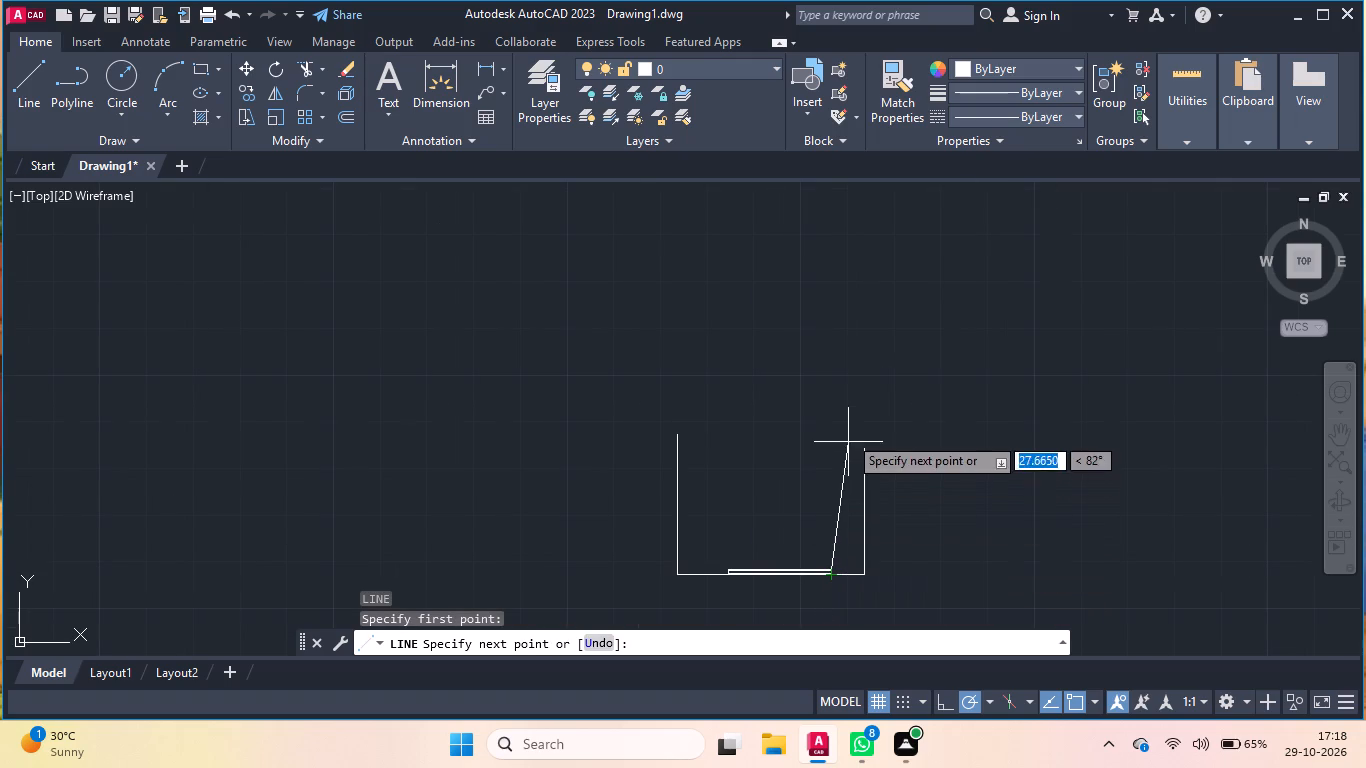
click(834, 402)
key(Return)
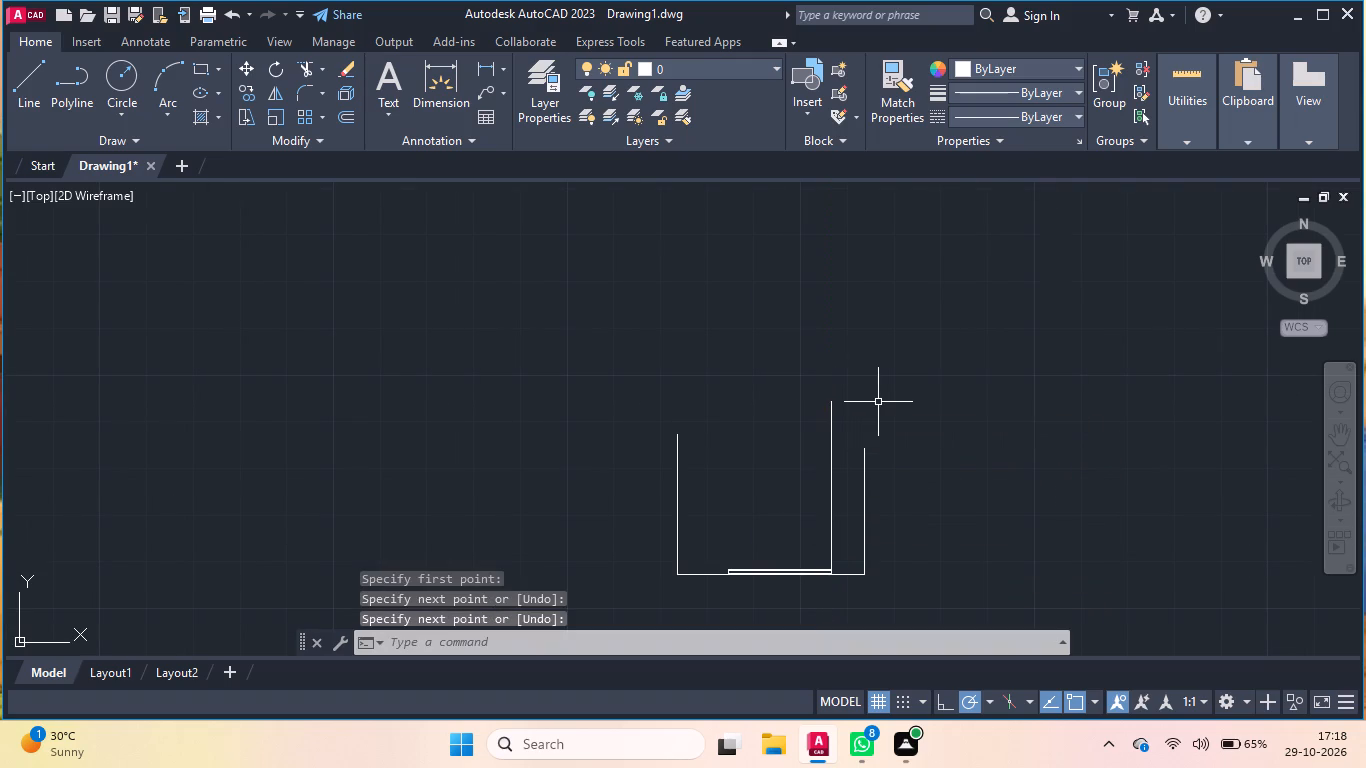
Draw a parallel vertical line starting 0.7 units right of the long vertical's top end and running down to the base line.
key(Return)
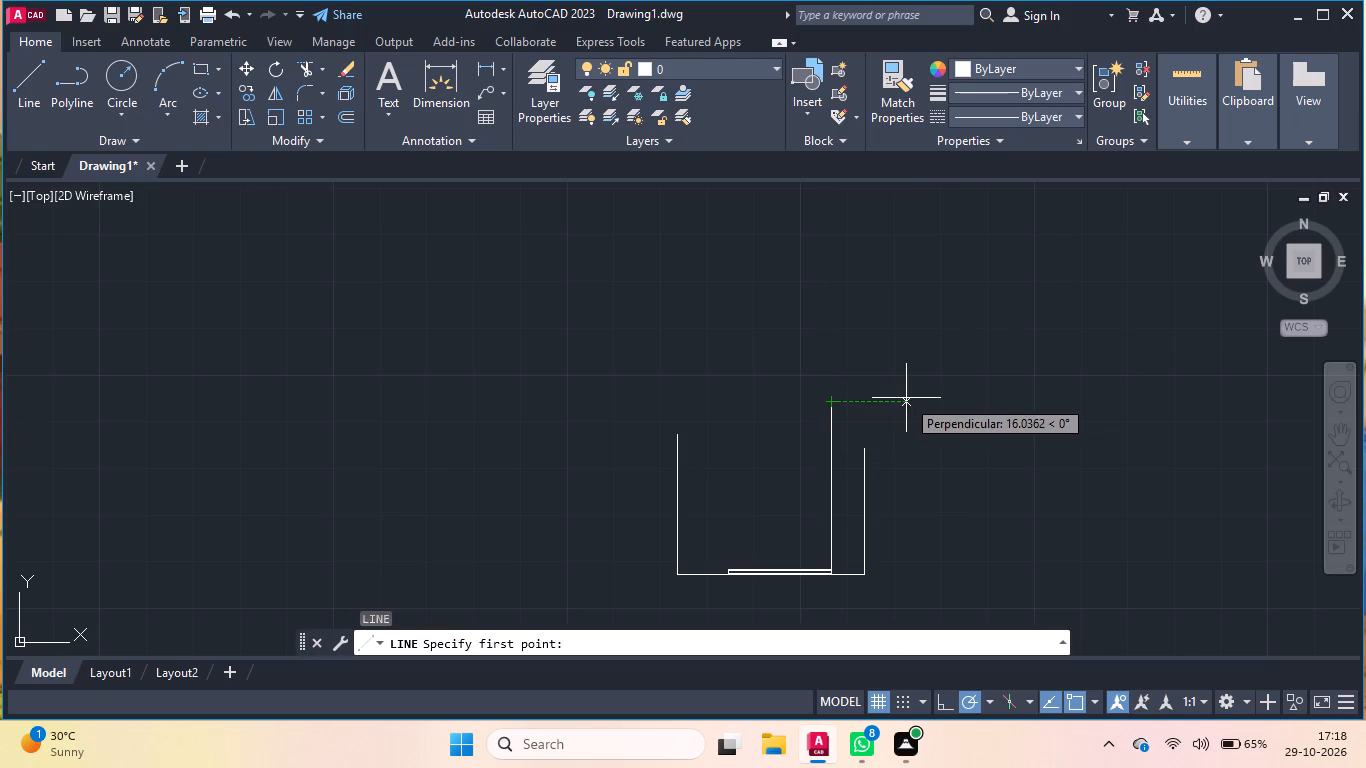
text(0.7)
key(Return)
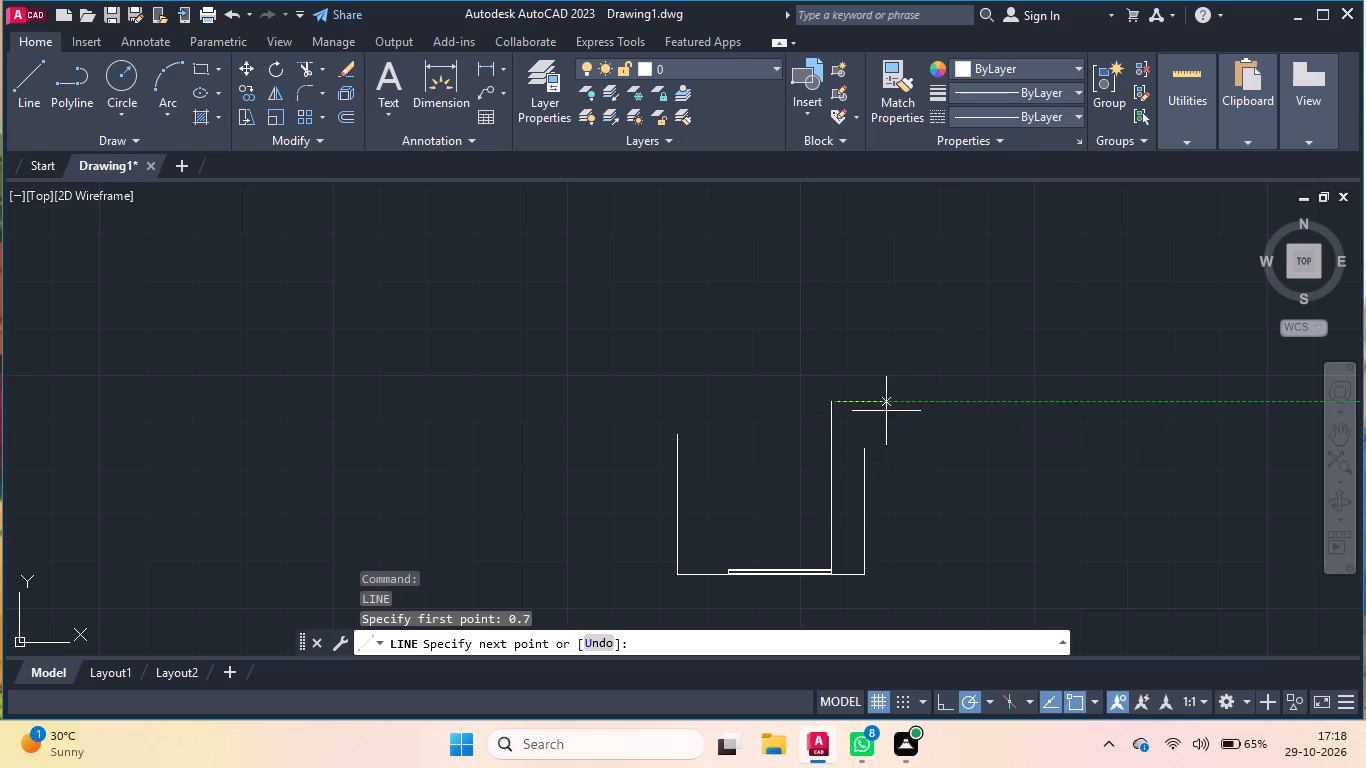
scroll(835, 584, up, 5)
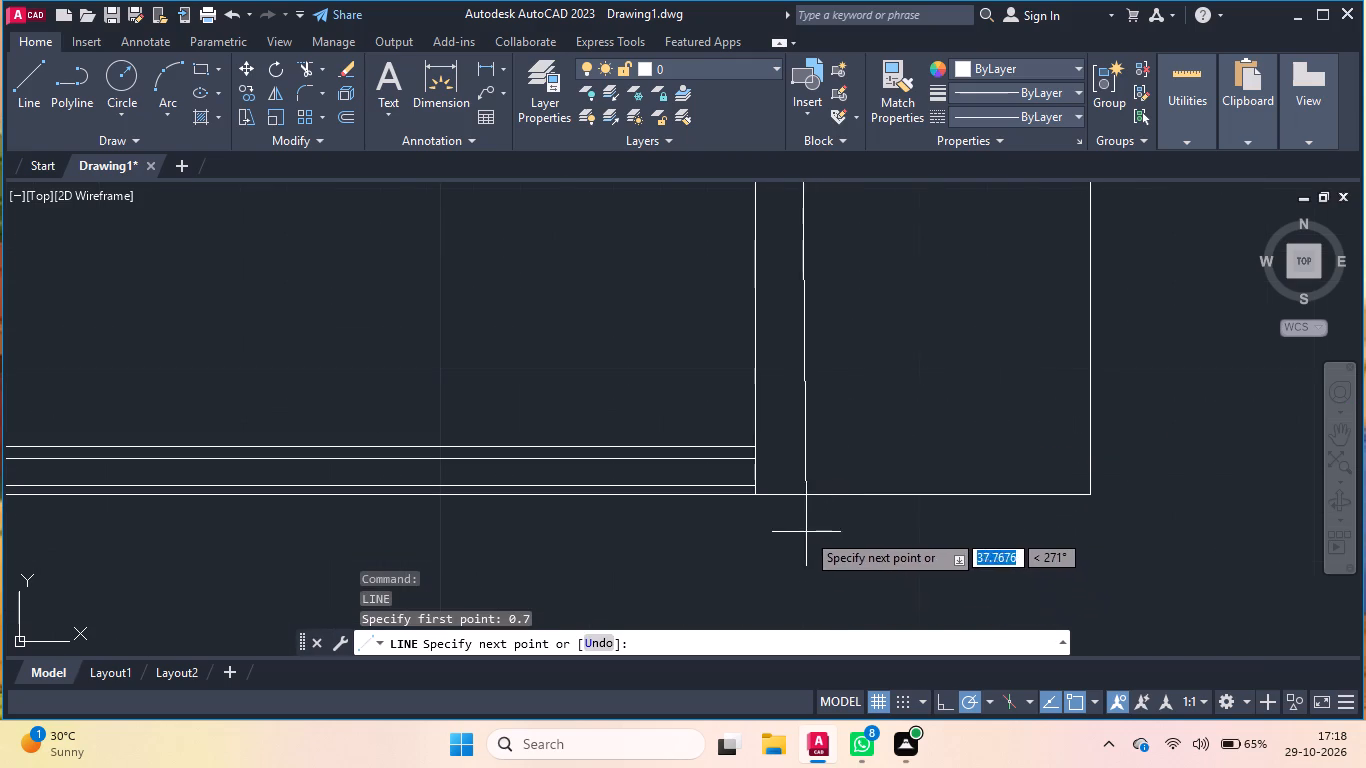
click(788, 493)
key(Return)
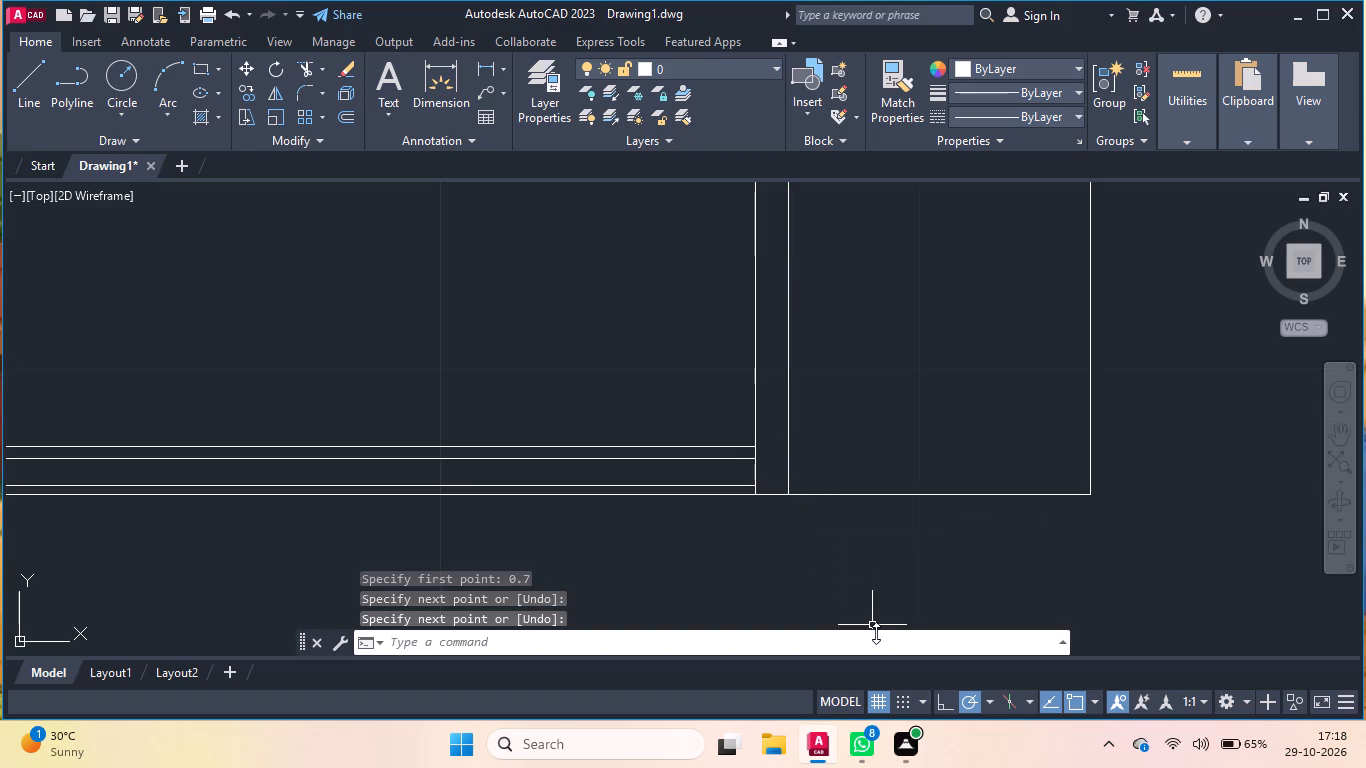
Draw a horizontal line from the top end of the outline's right side vertical to the nearer long vertical wall line.
scroll(876, 633, down, 6)
scroll(965, 231, up, 2)
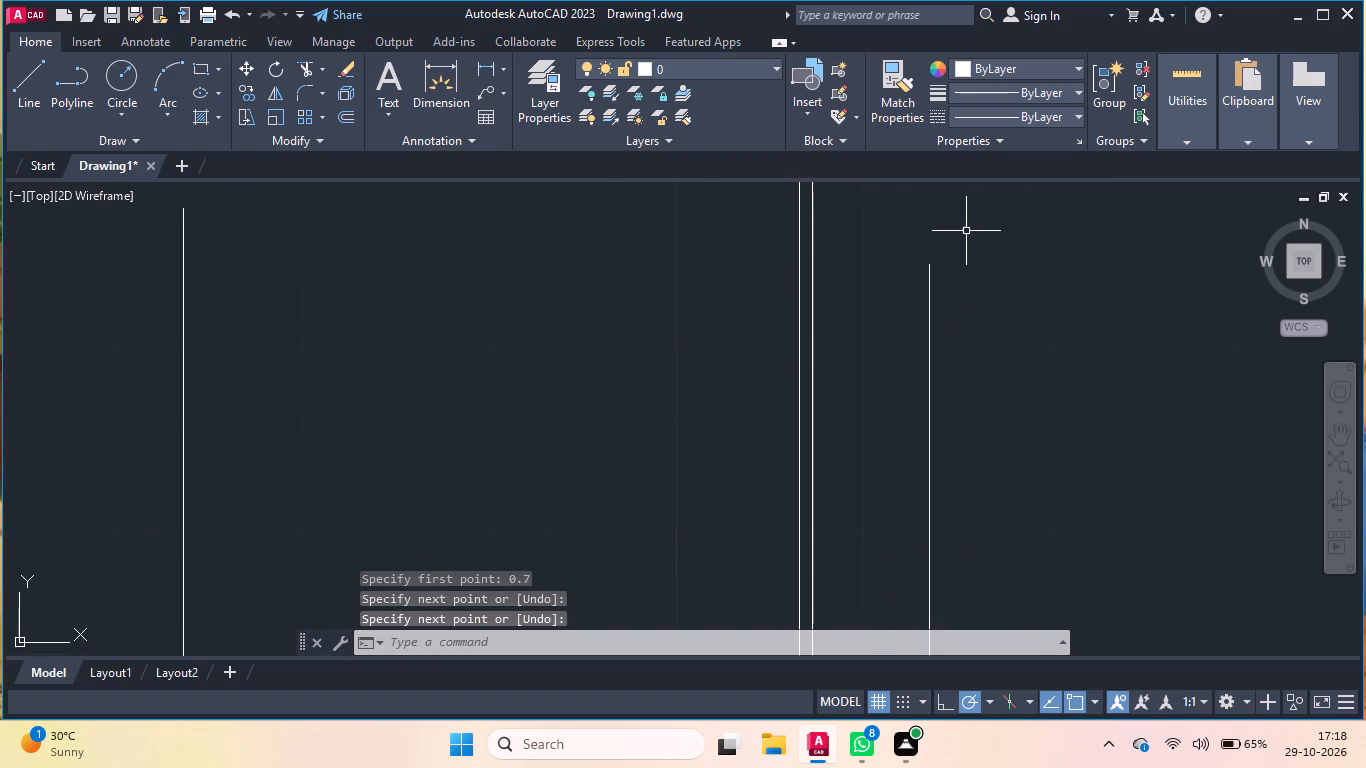
key(Return)
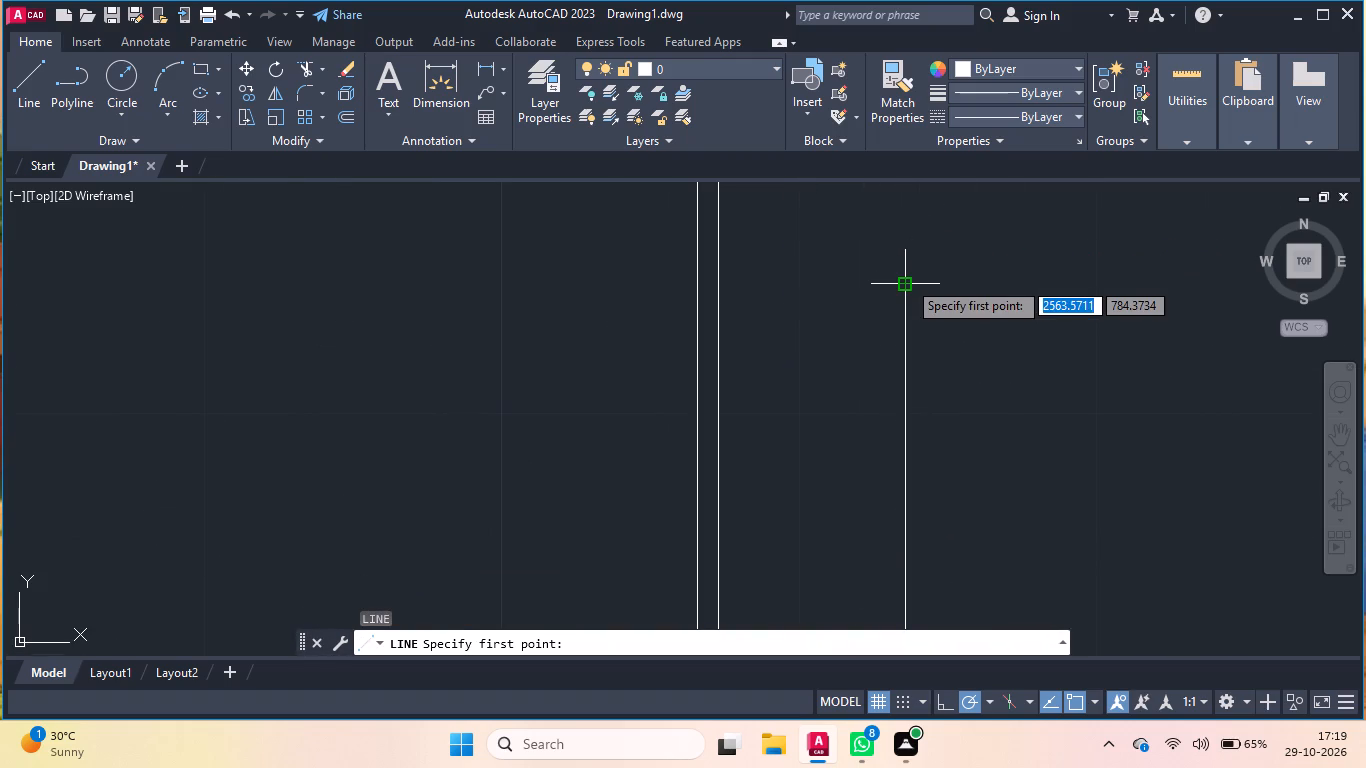
click(907, 279)
click(718, 289)
key(Return)
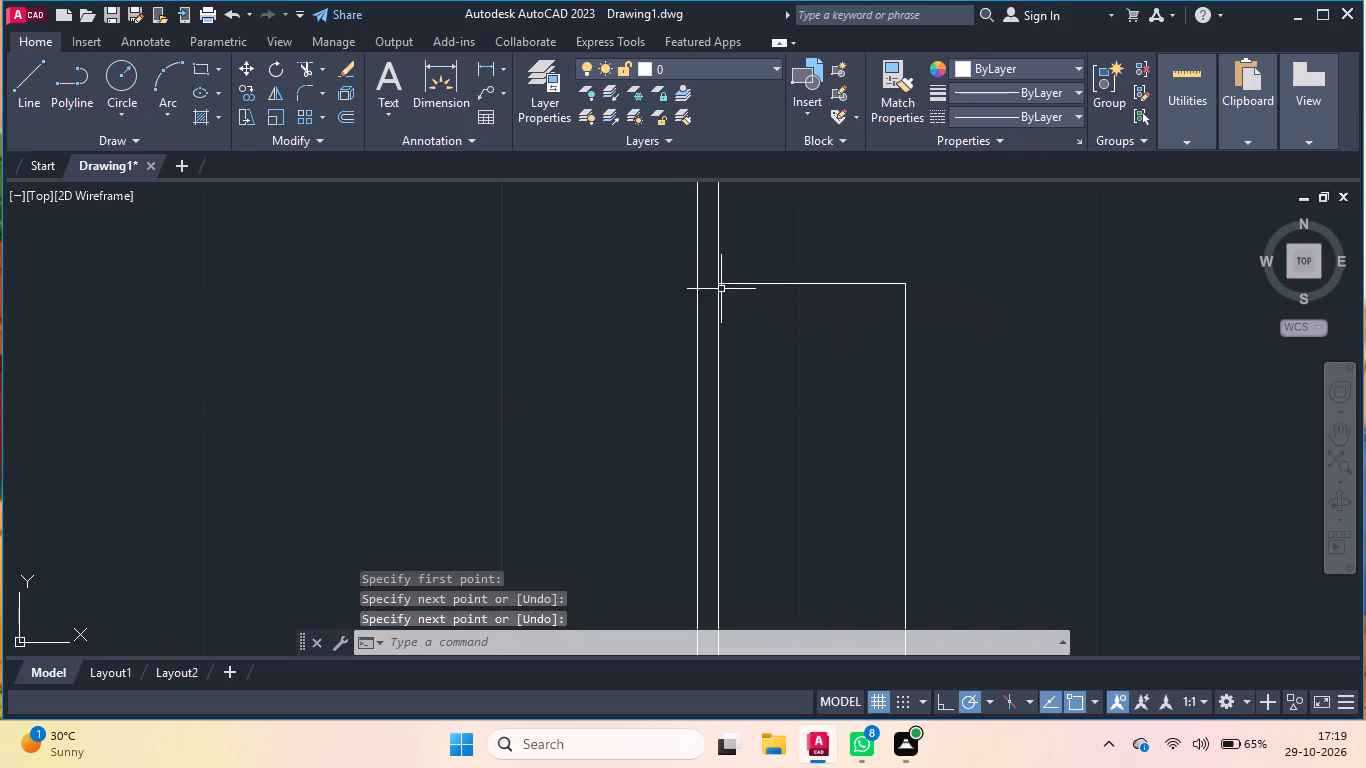
Draw a connected line from the outline's upper right corner: up about 0.22 units, 0.7 units left, and down to the base line.
key(Return)
scroll(904, 288, up, 3)
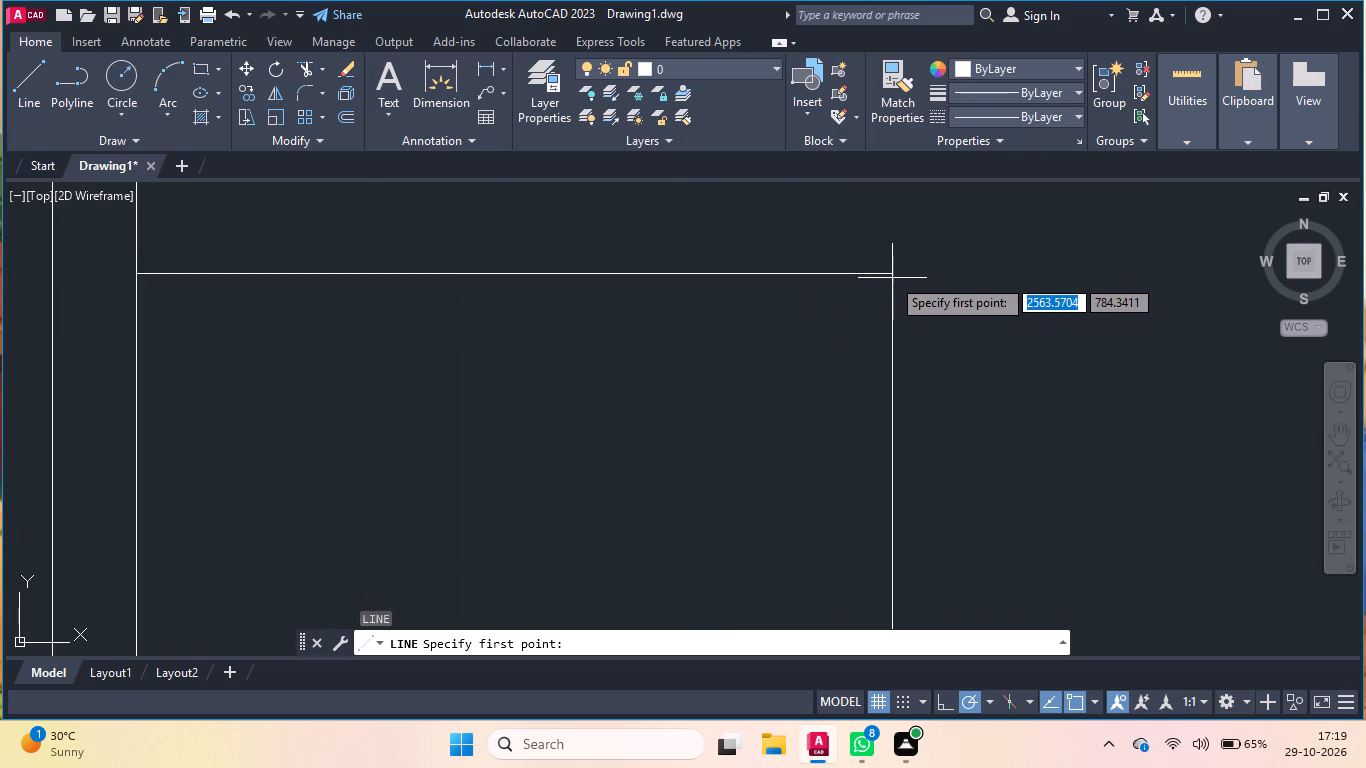
click(889, 271)
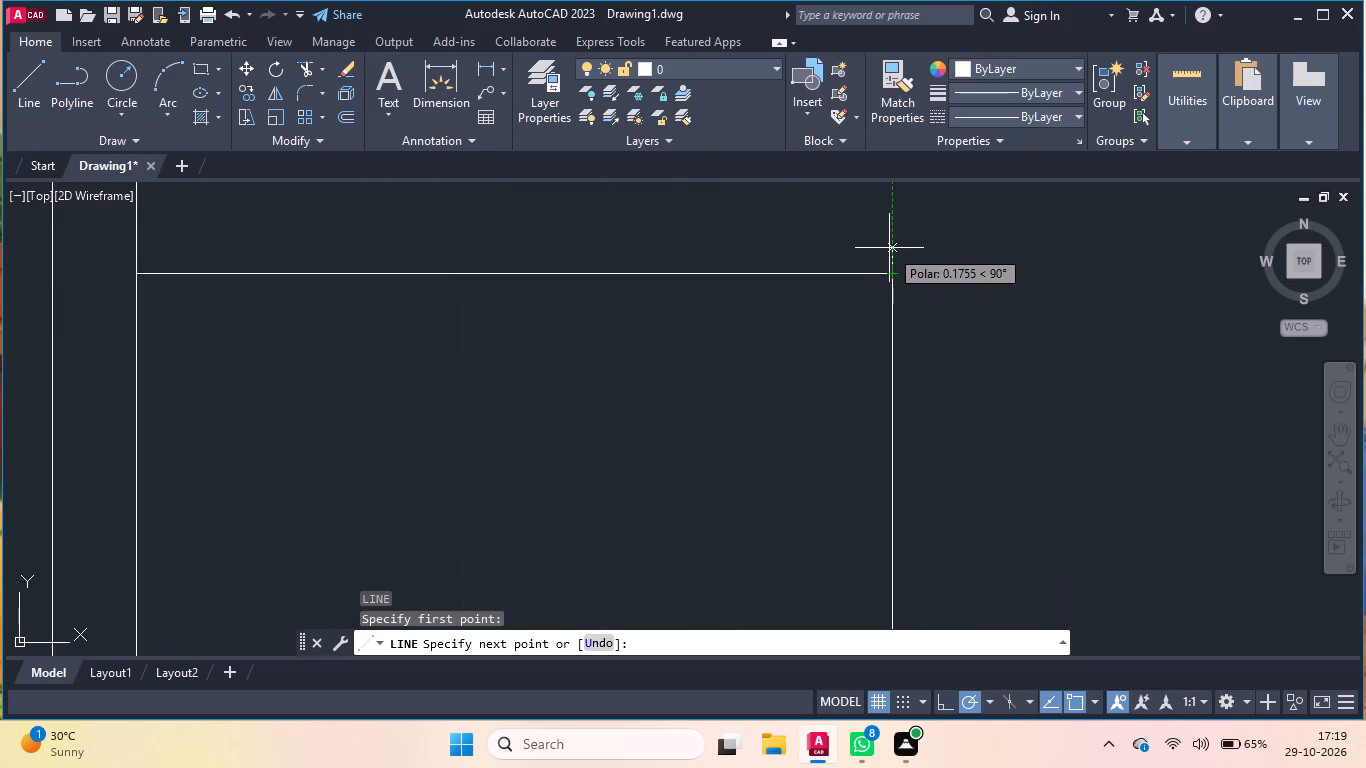
click(890, 248)
text(0.)
key(7)
key(Return)
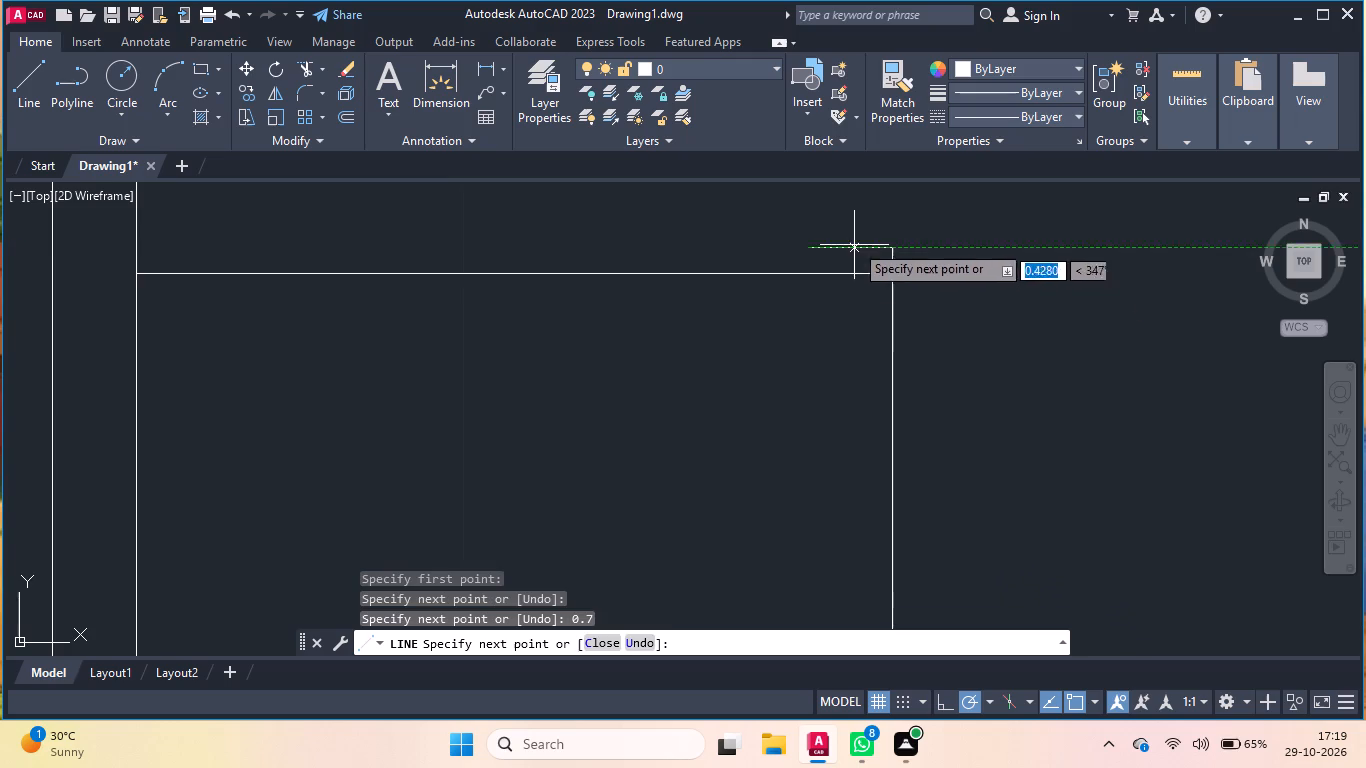
scroll(843, 243, down, 4)
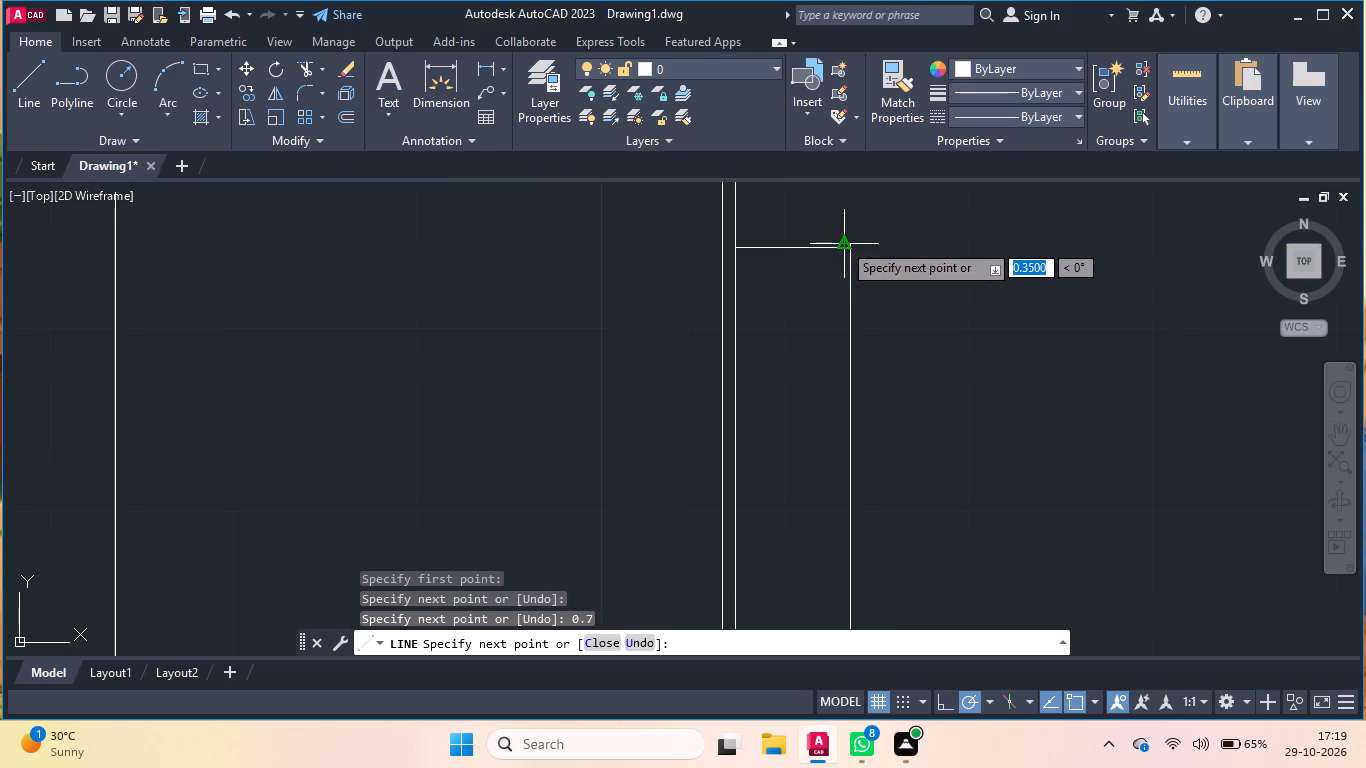
scroll(834, 265, down, 2)
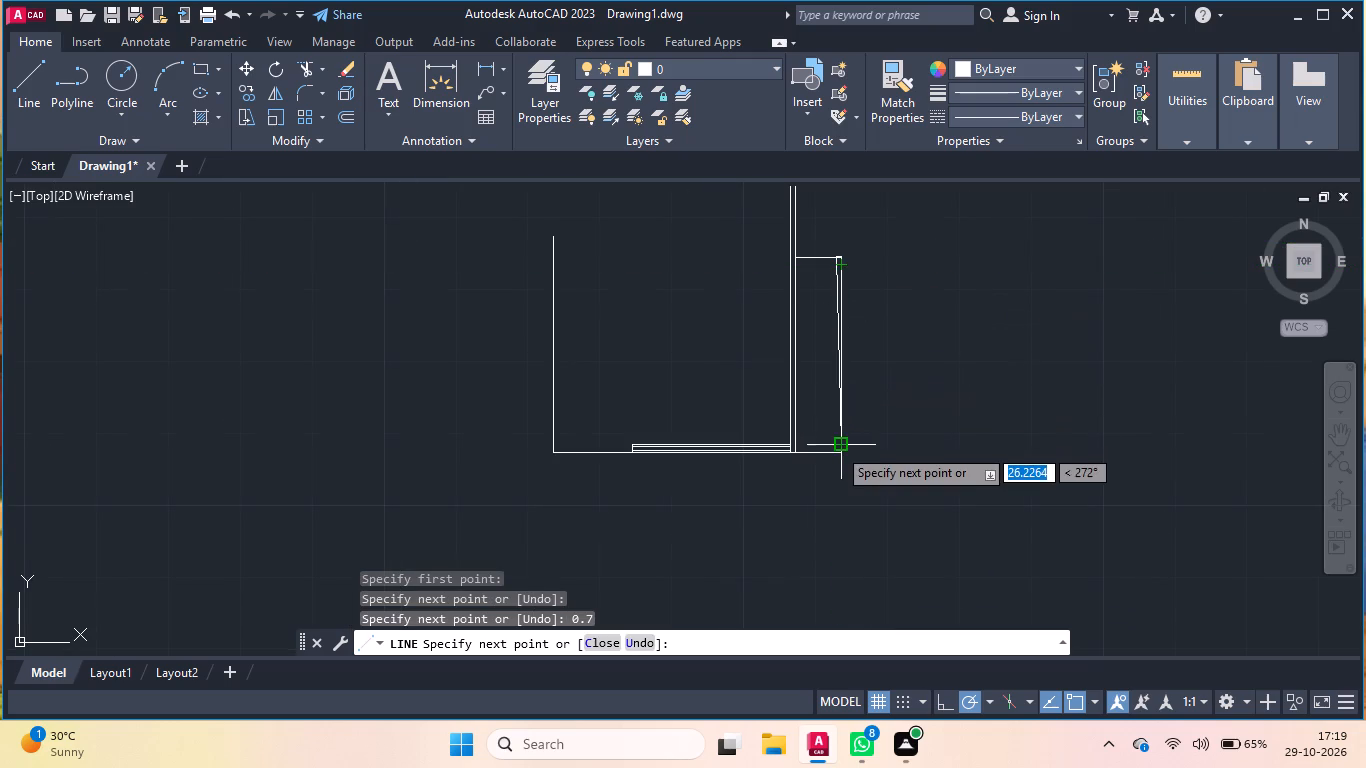
scroll(837, 453, up, 2)
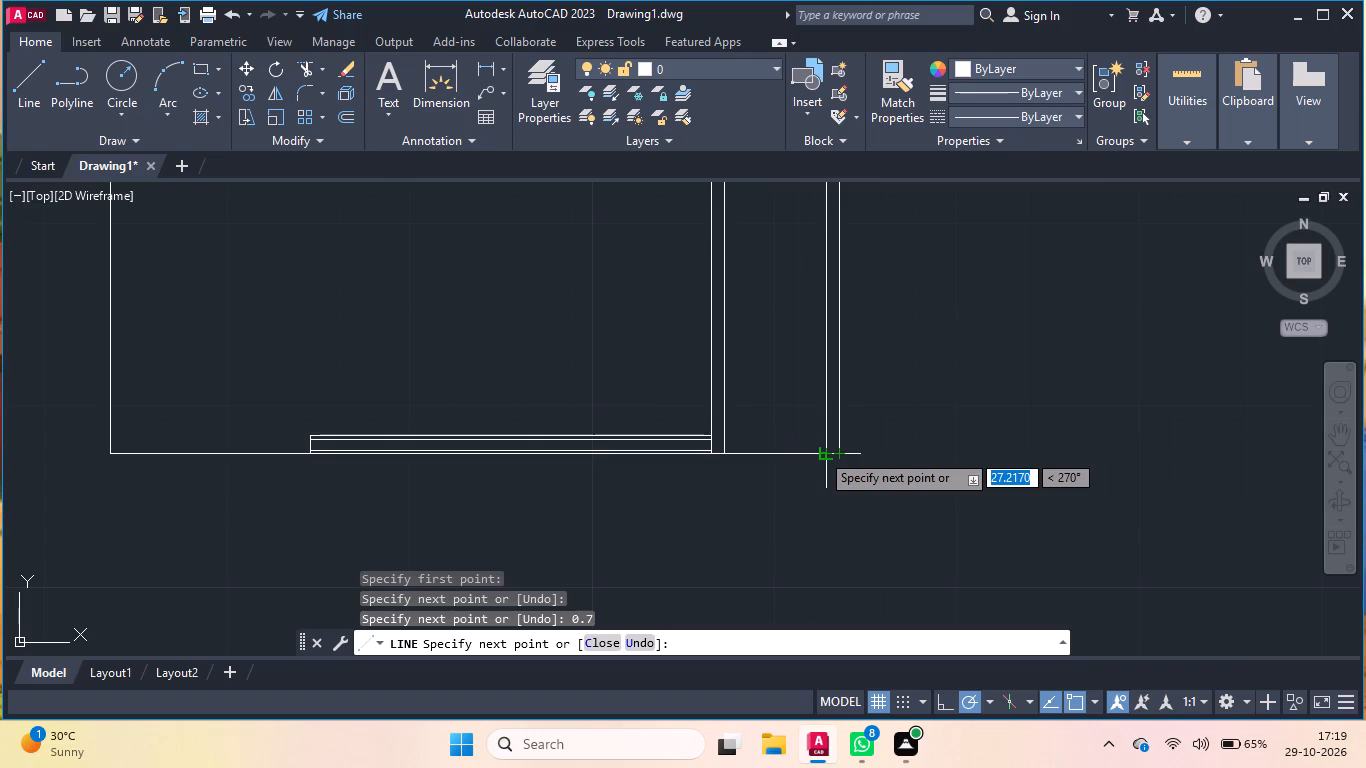
click(820, 452)
key(Return)
From the 0.7-unit strip's top left corner, draw a diagonal about 0.25 units down to the horizontal line, continuing vertically to the base line.
scroll(833, 497, down, 3)
scroll(833, 358, up, 4)
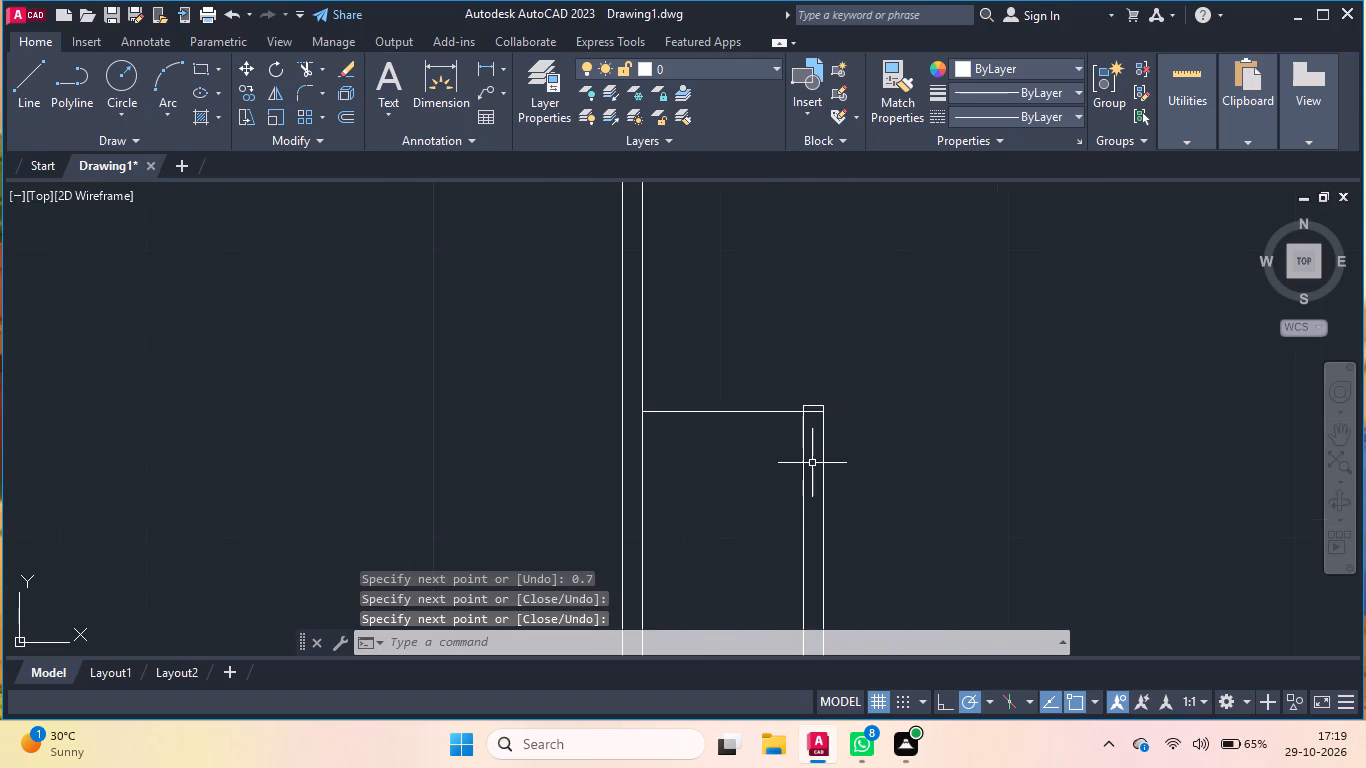
scroll(811, 461, up, 3)
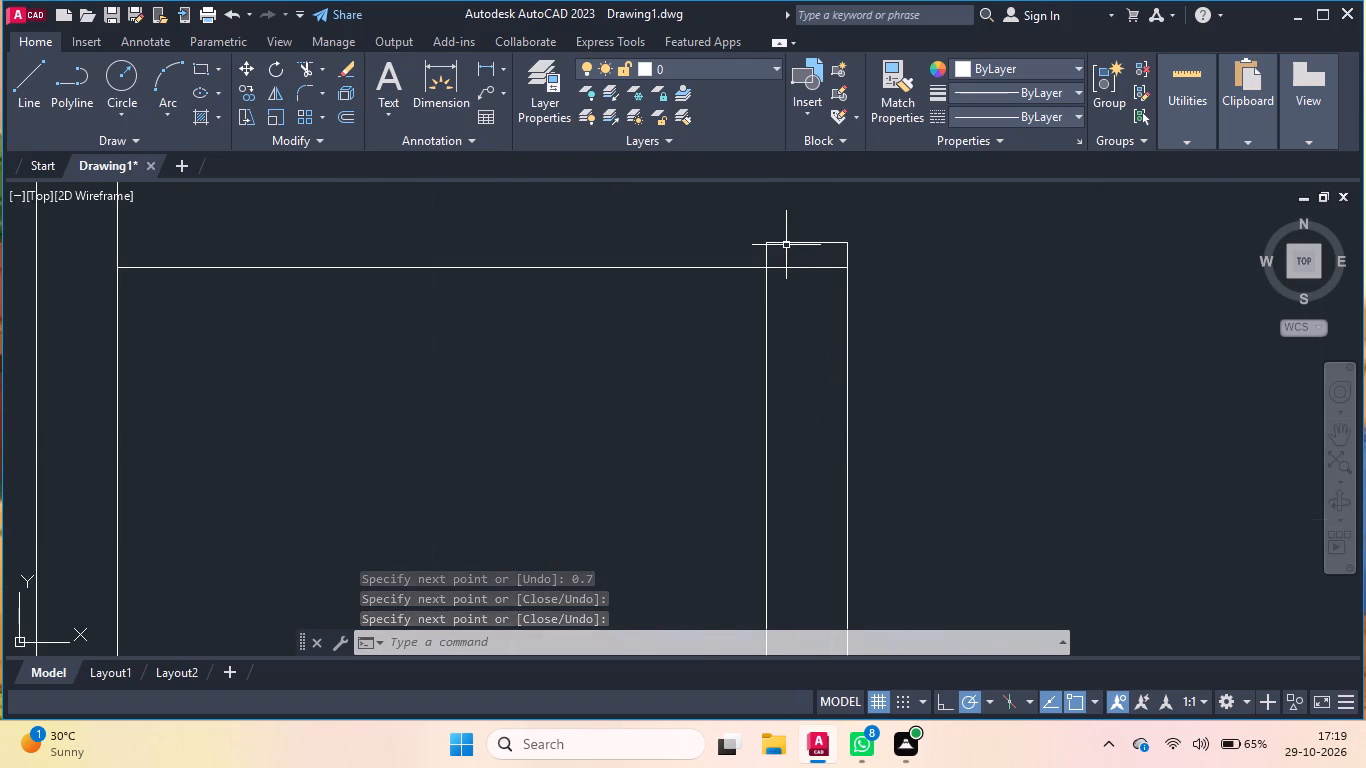
scroll(786, 245, up, 1)
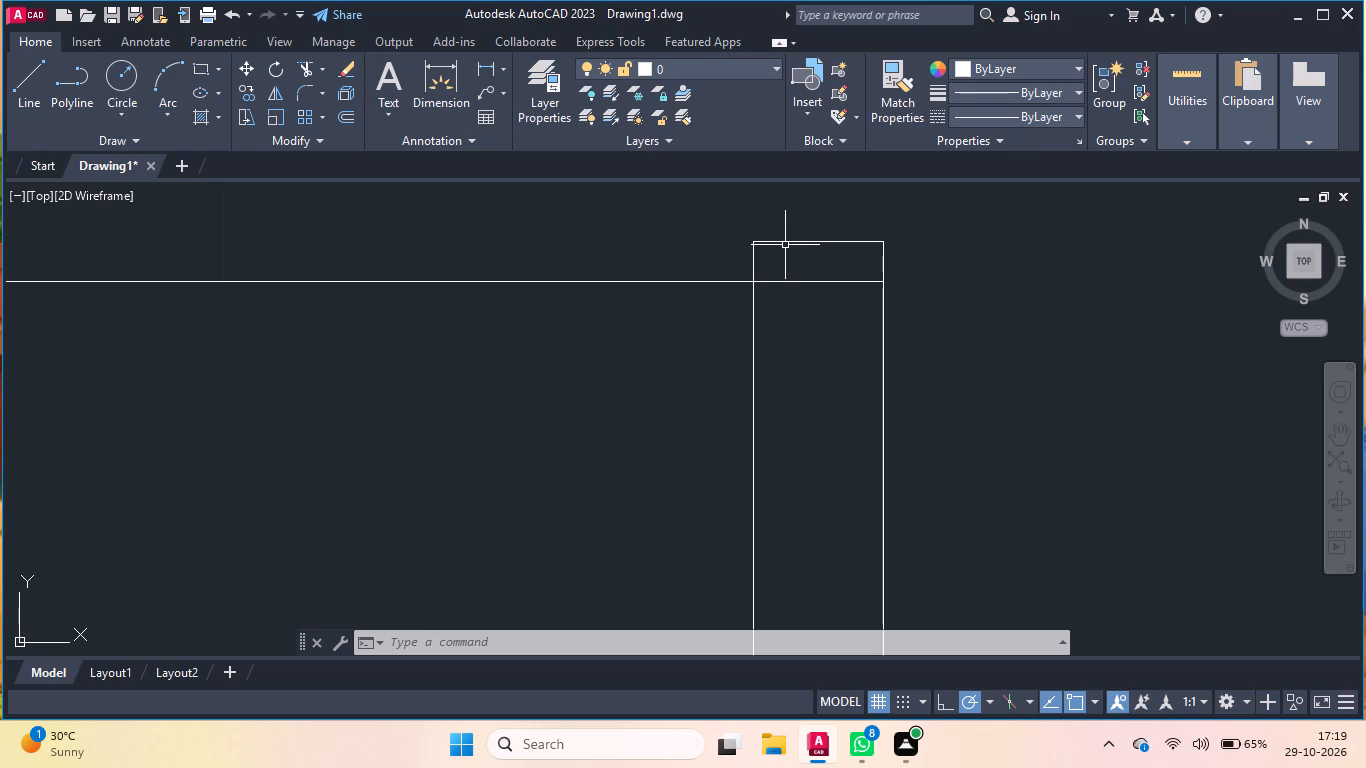
key(Return)
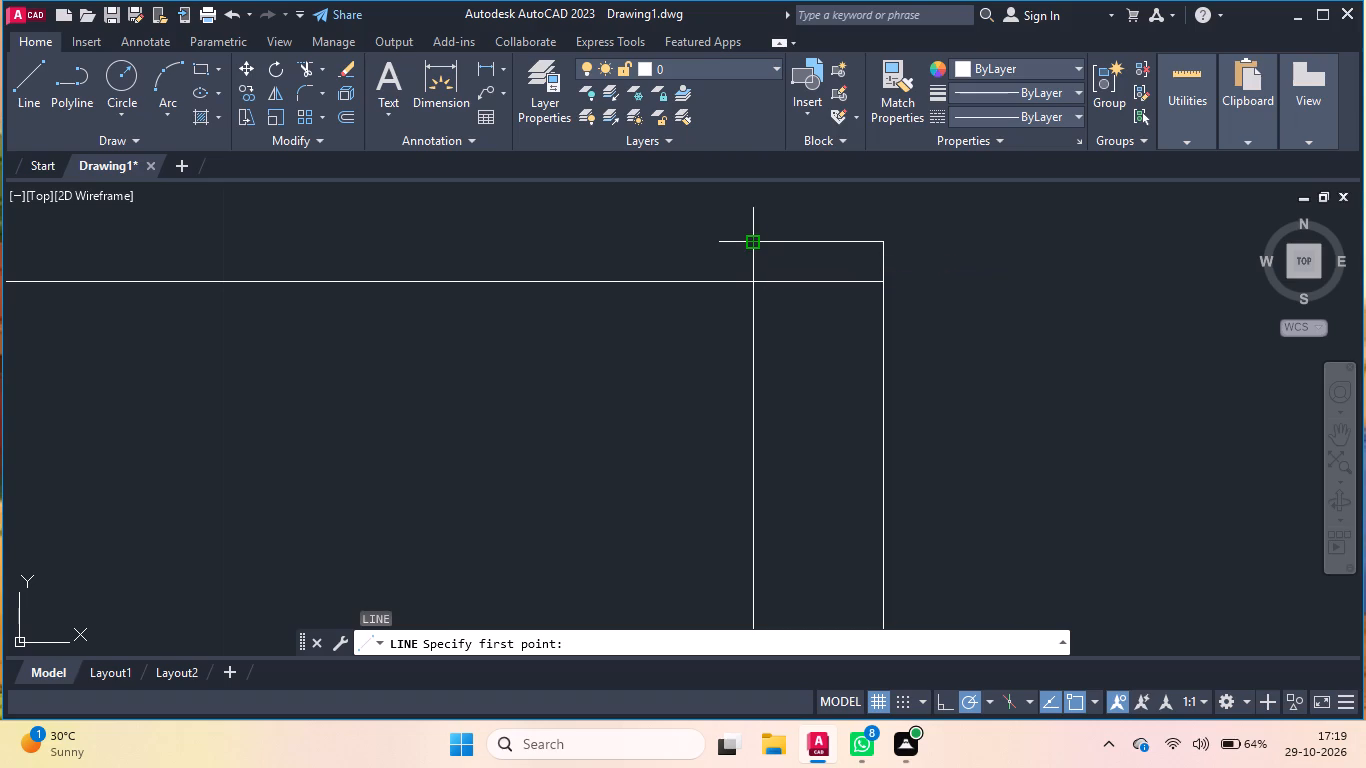
click(755, 245)
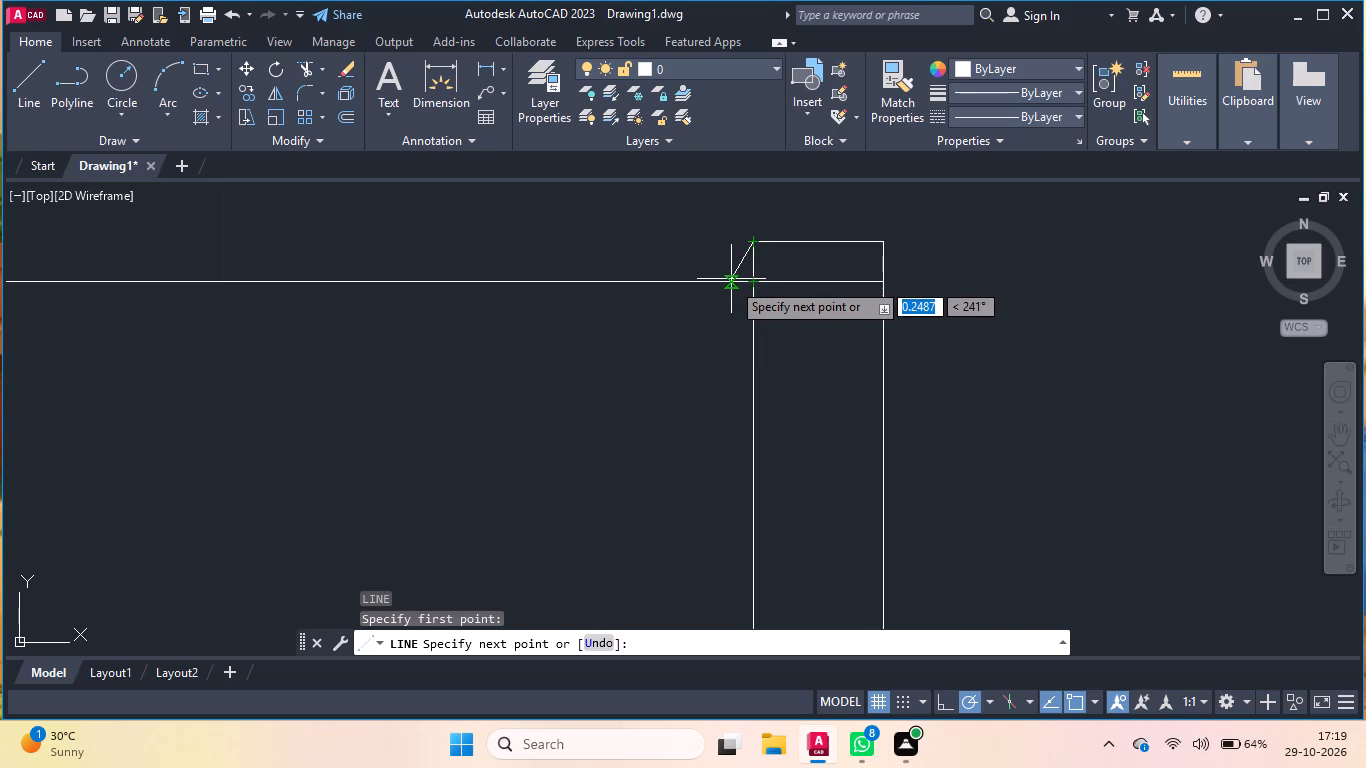
click(730, 281)
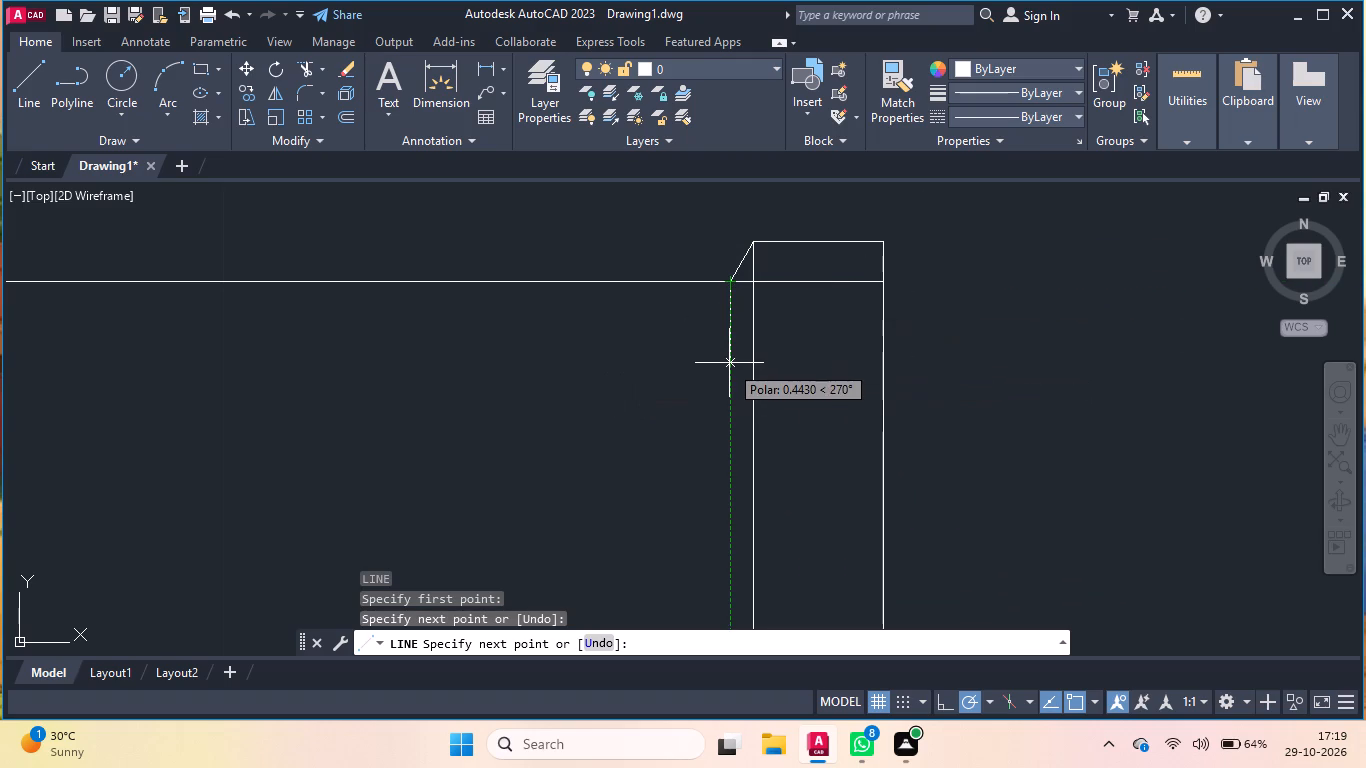
scroll(729, 363, down, 1)
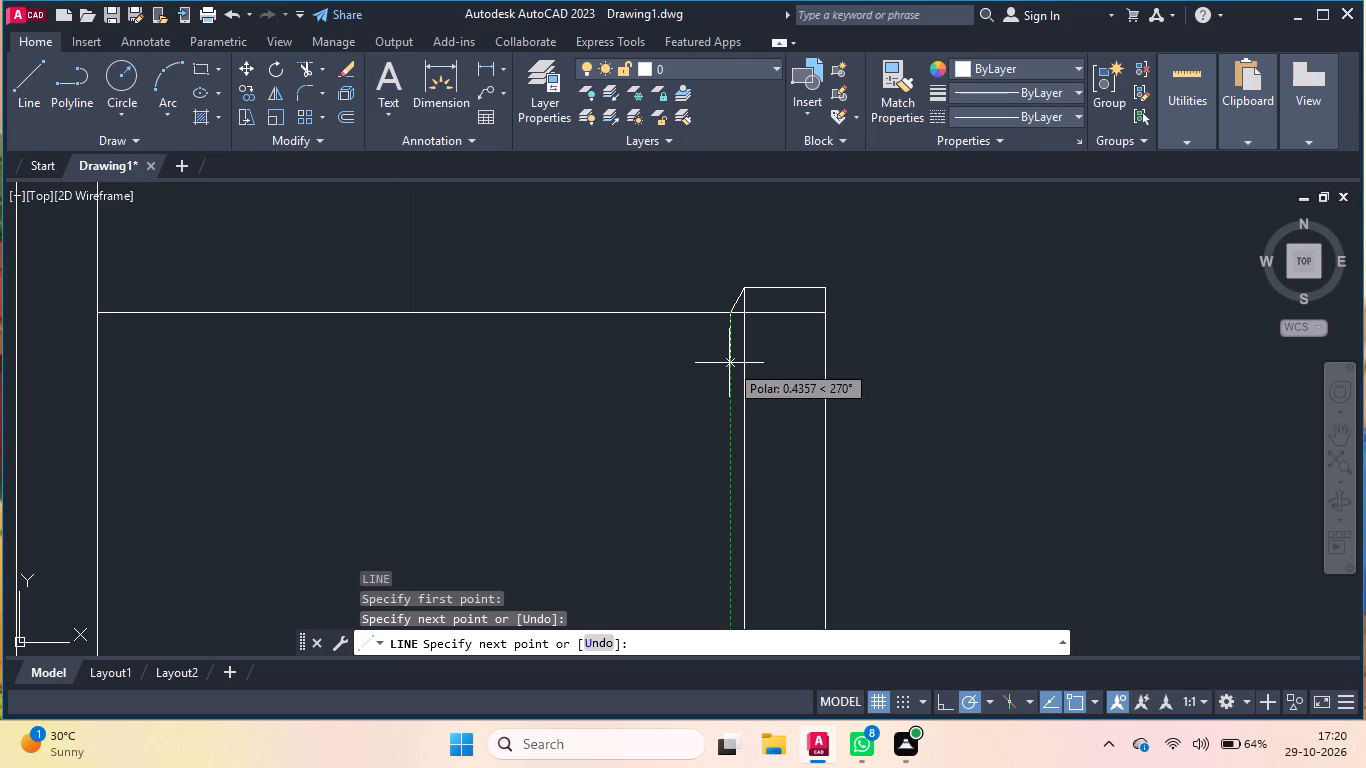
scroll(758, 259, down, 1)
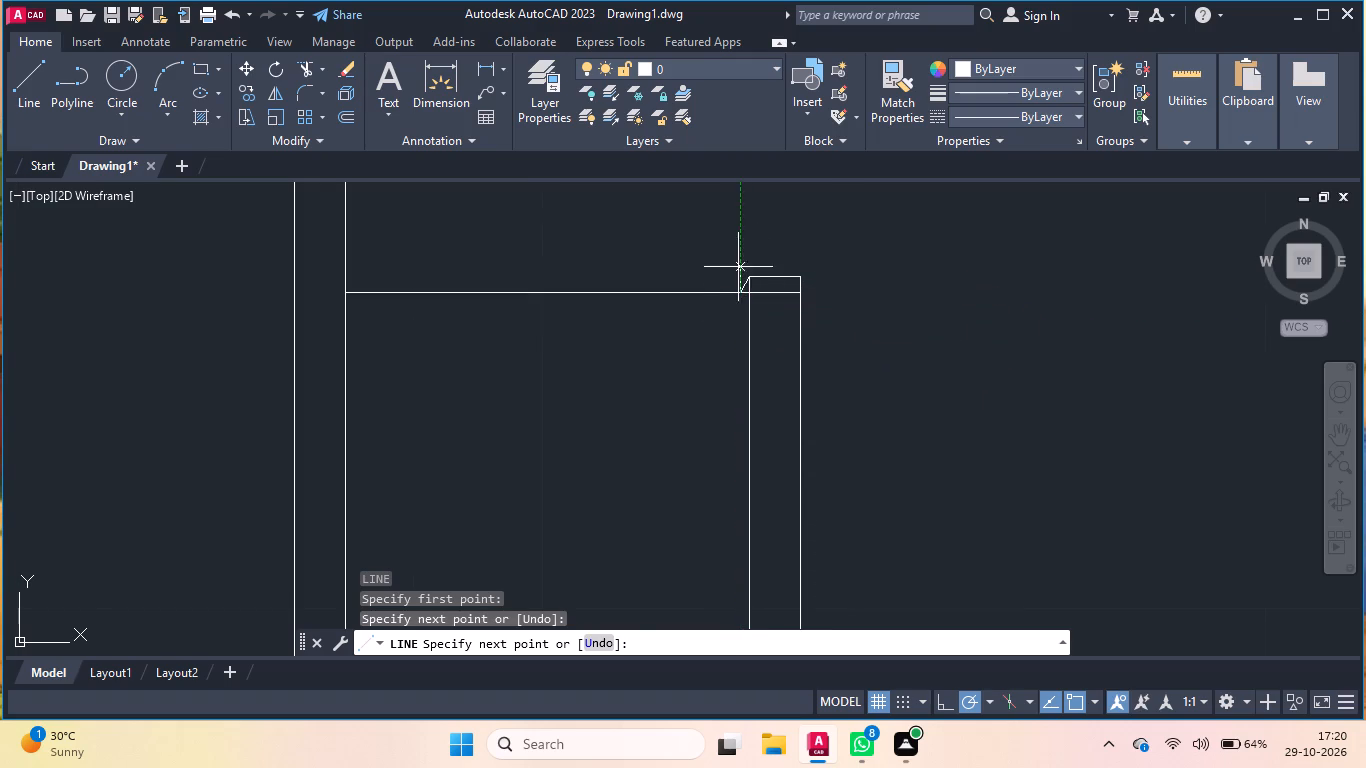
scroll(735, 258, down, 5)
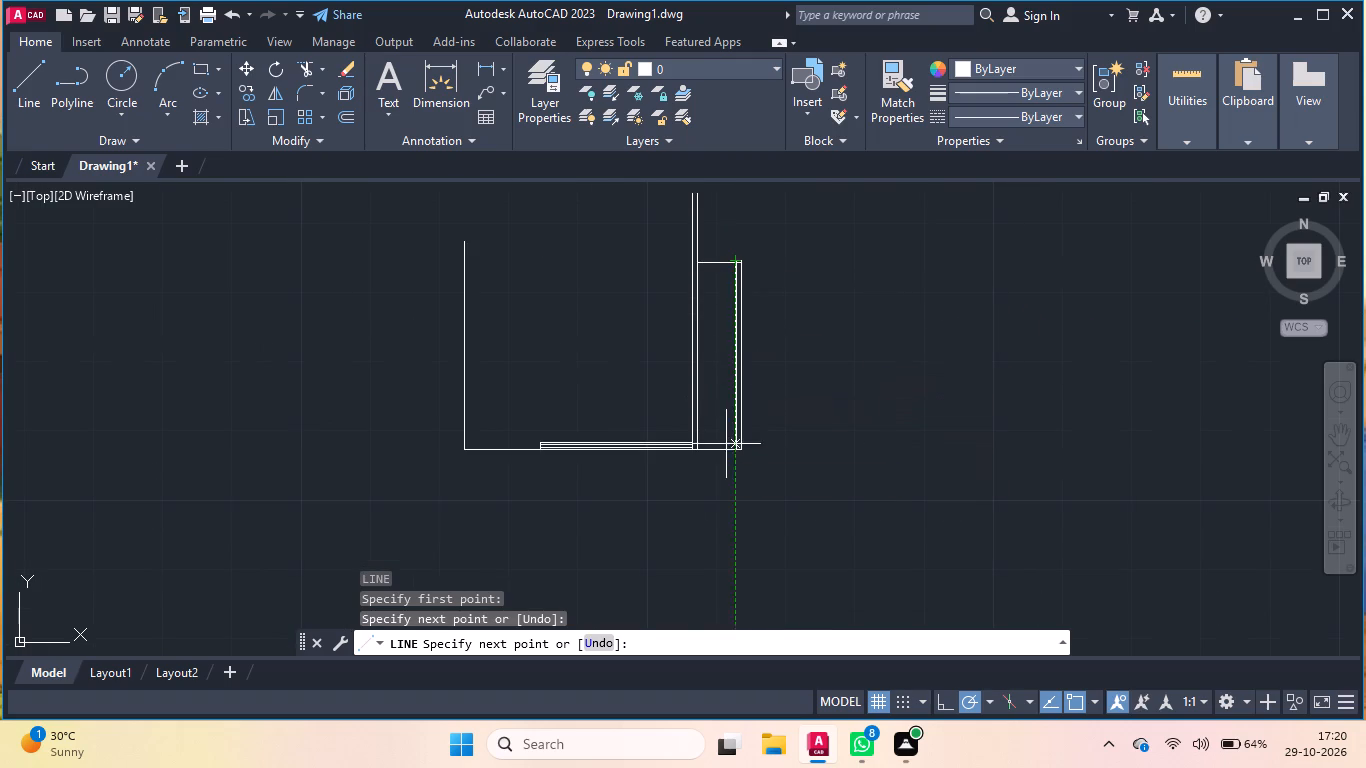
scroll(728, 445, up, 5)
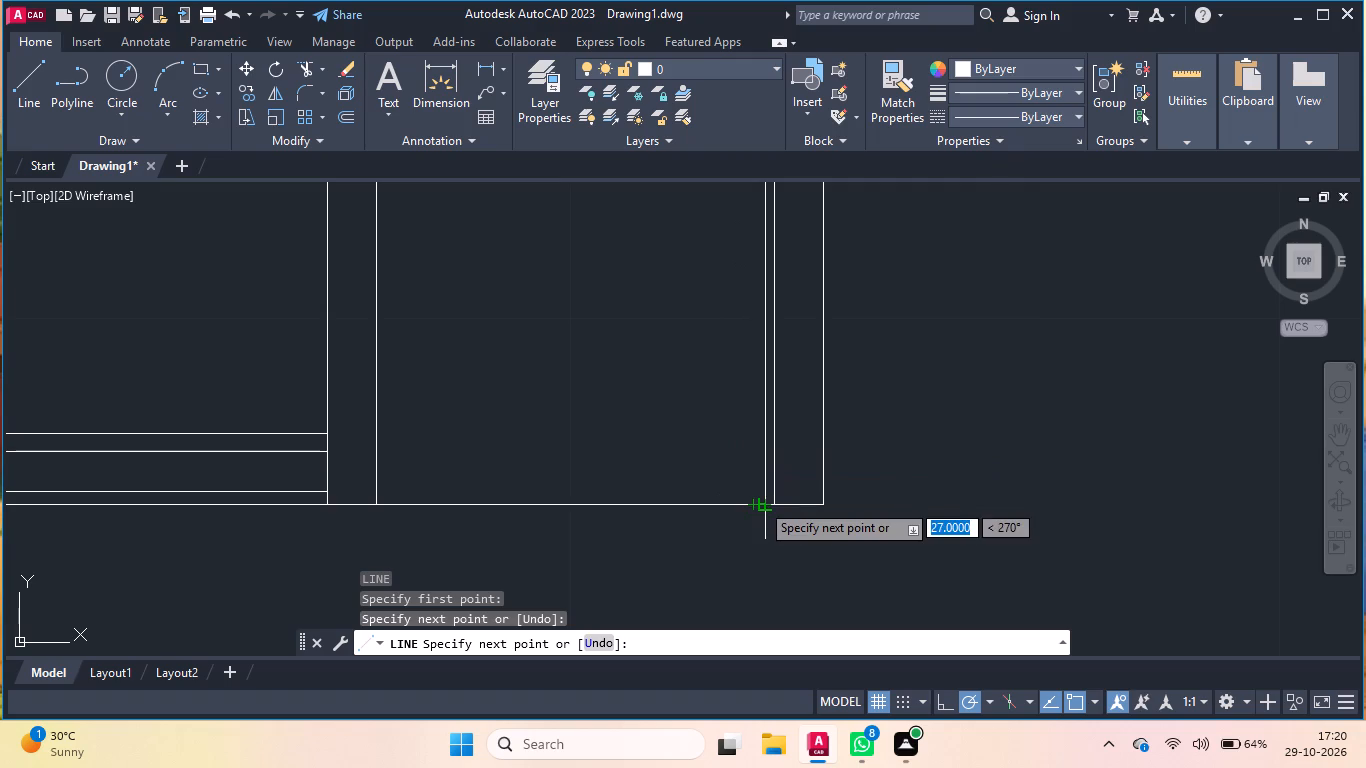
click(761, 502)
key(Return)
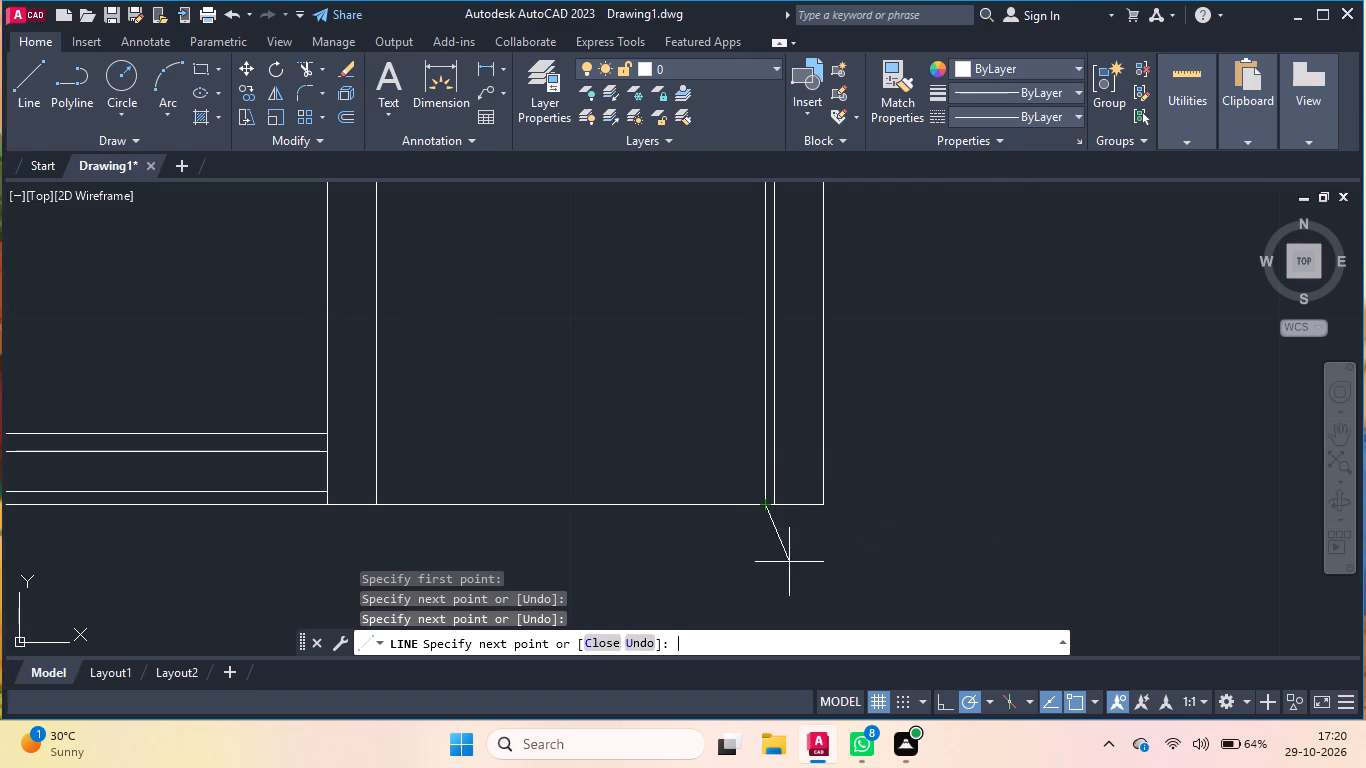
Draw a second strip from the diagonal's lower end: up level with the first strip's top, 0.7 units left, and down to the base line.
scroll(846, 641, down, 5)
scroll(840, 277, down, 1)
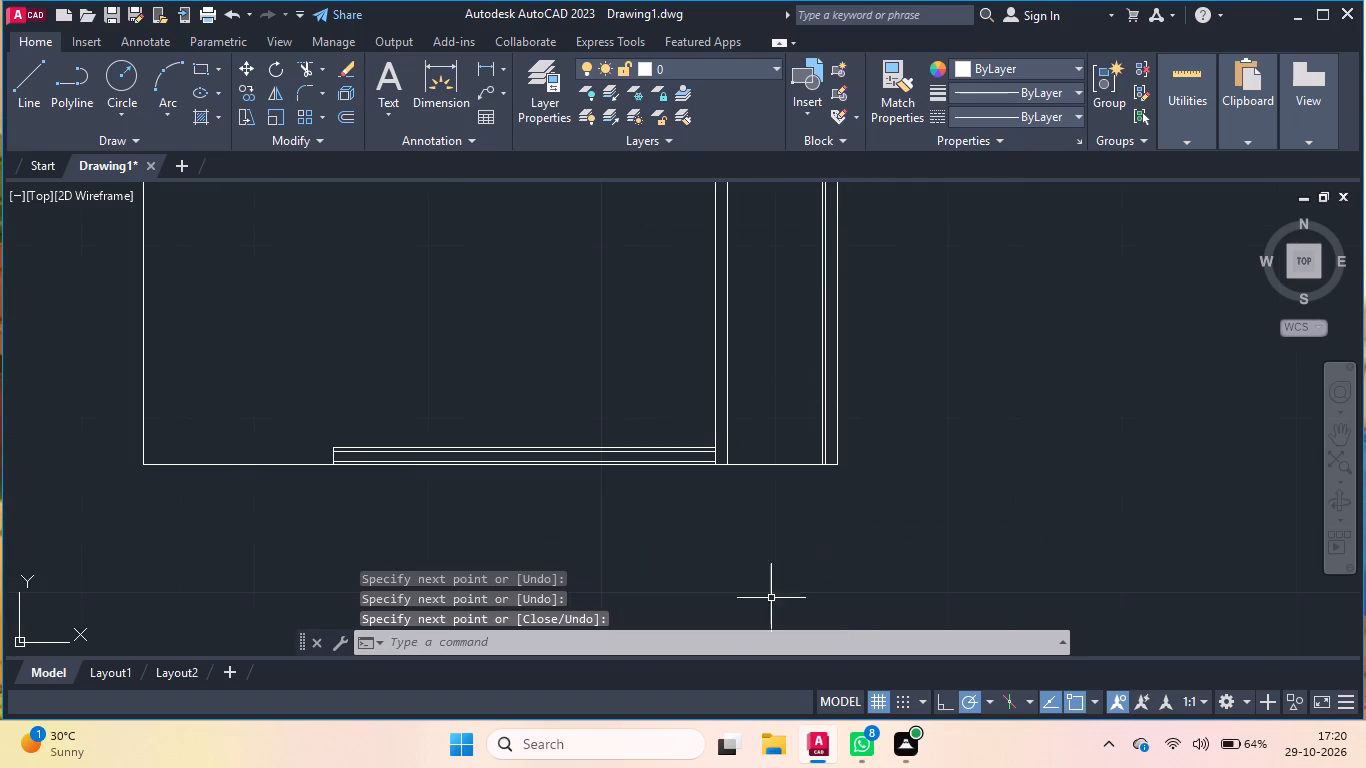
scroll(769, 623, down, 1)
scroll(794, 215, up, 3)
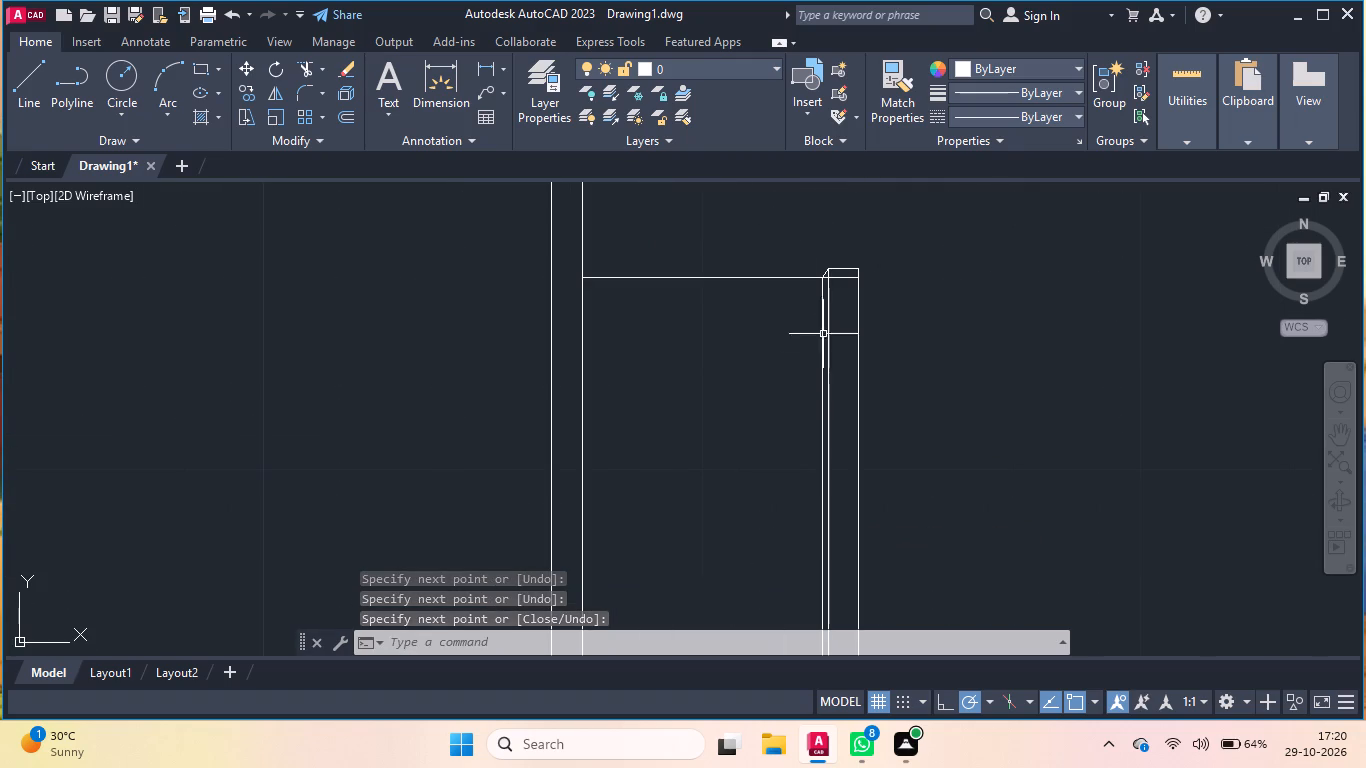
scroll(836, 277, up, 5)
key(Return)
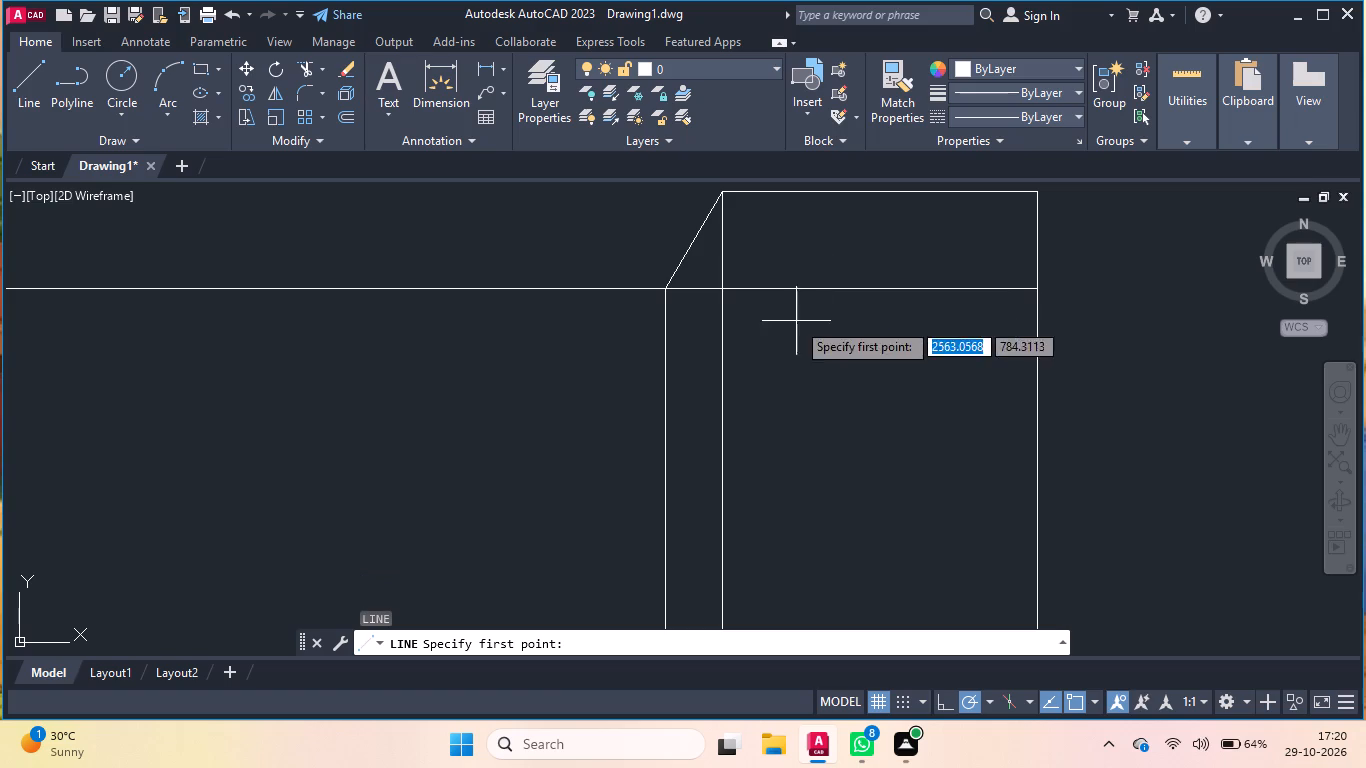
click(663, 291)
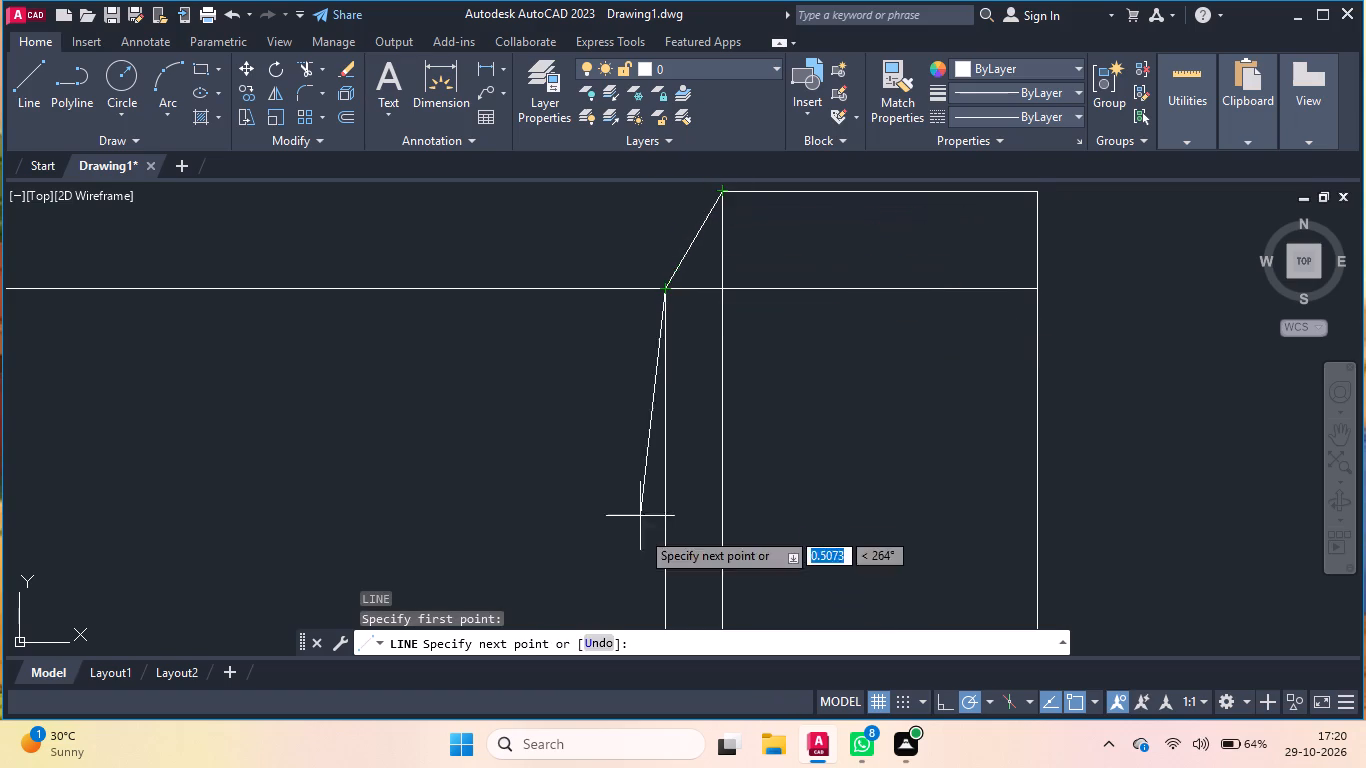
scroll(640, 530, down, 2)
scroll(653, 446, up, 3)
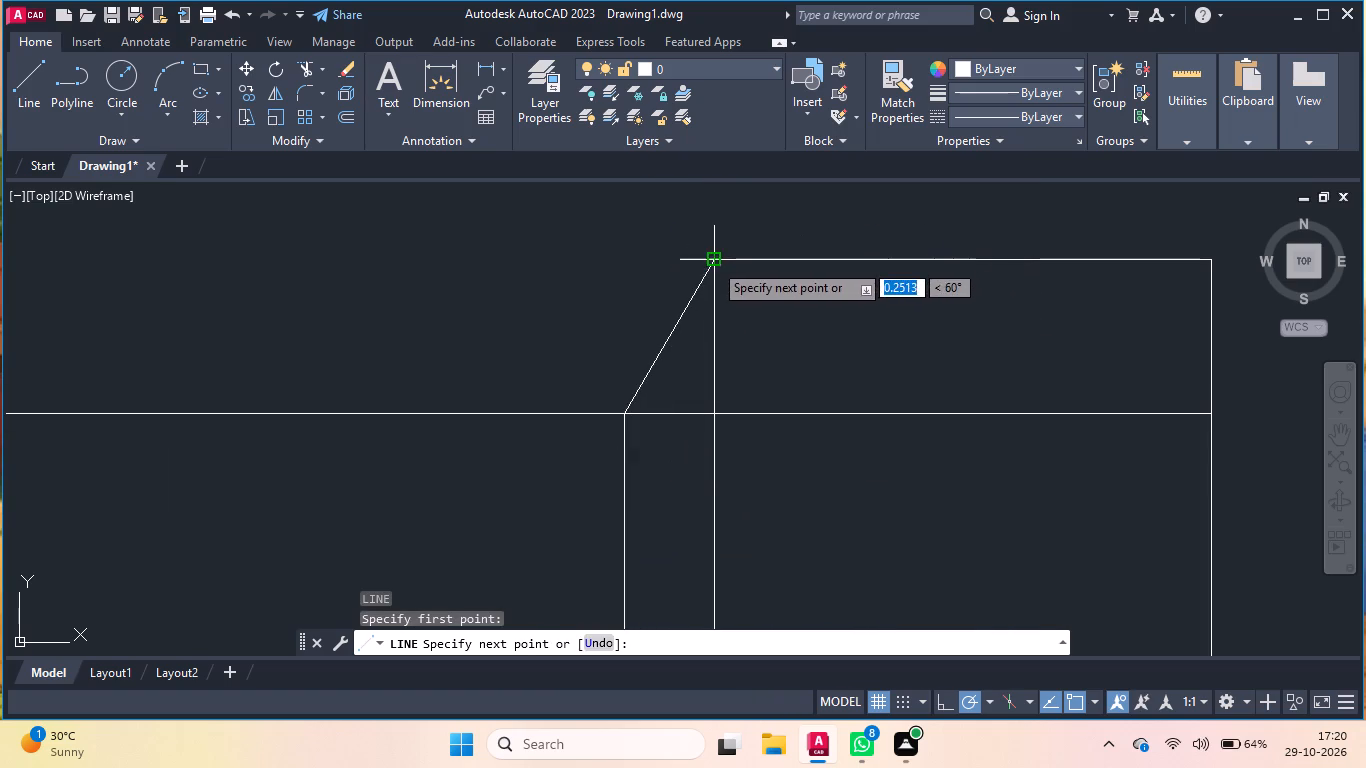
click(622, 259)
text(0.)
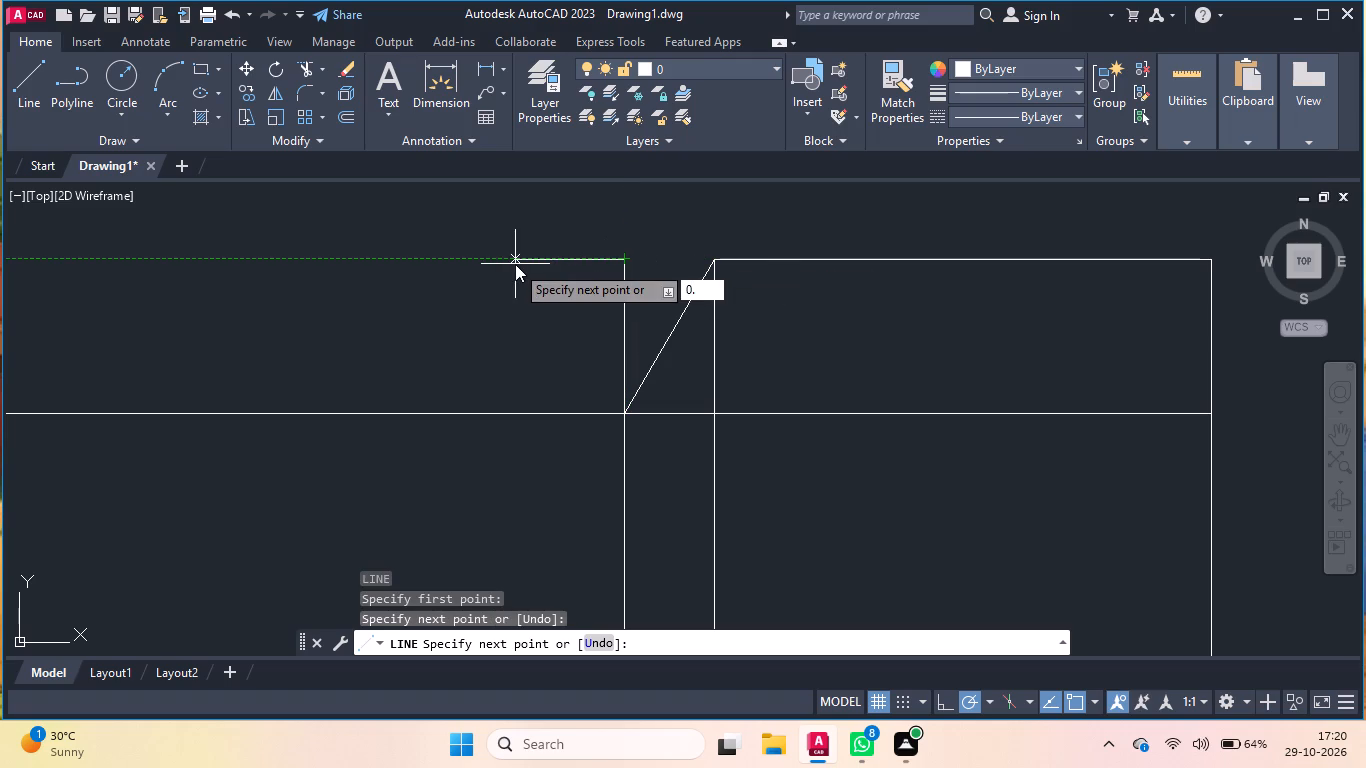
key(7)
key(Return)
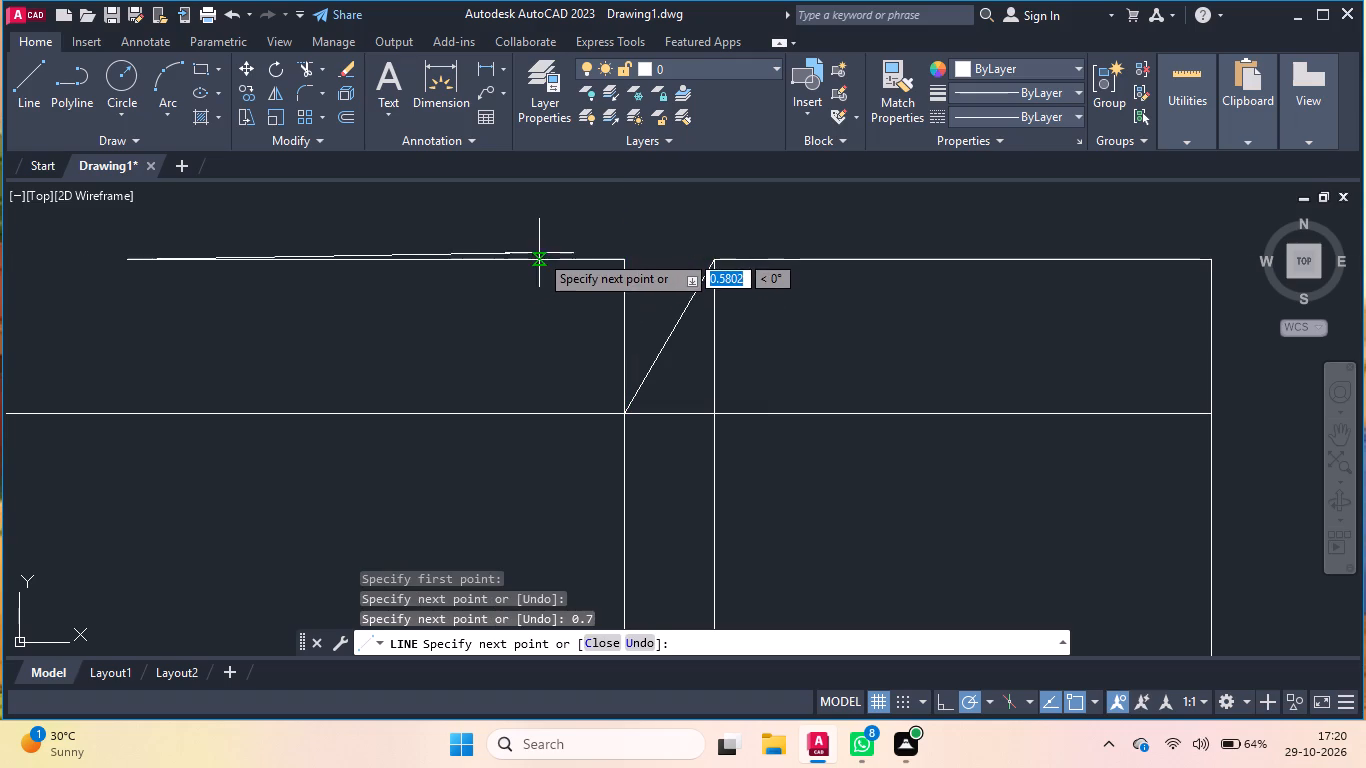
scroll(540, 256, down, 3)
scroll(728, 271, down, 2)
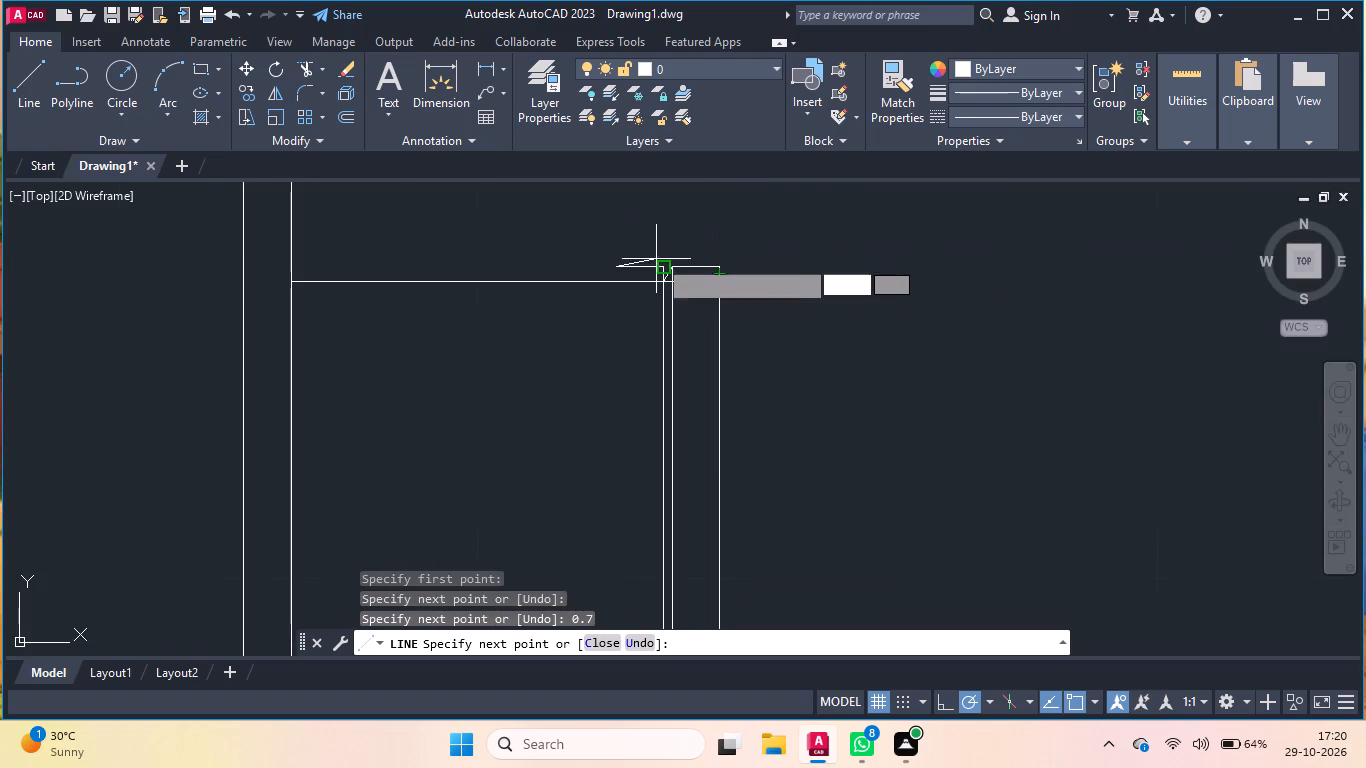
scroll(658, 259, down, 4)
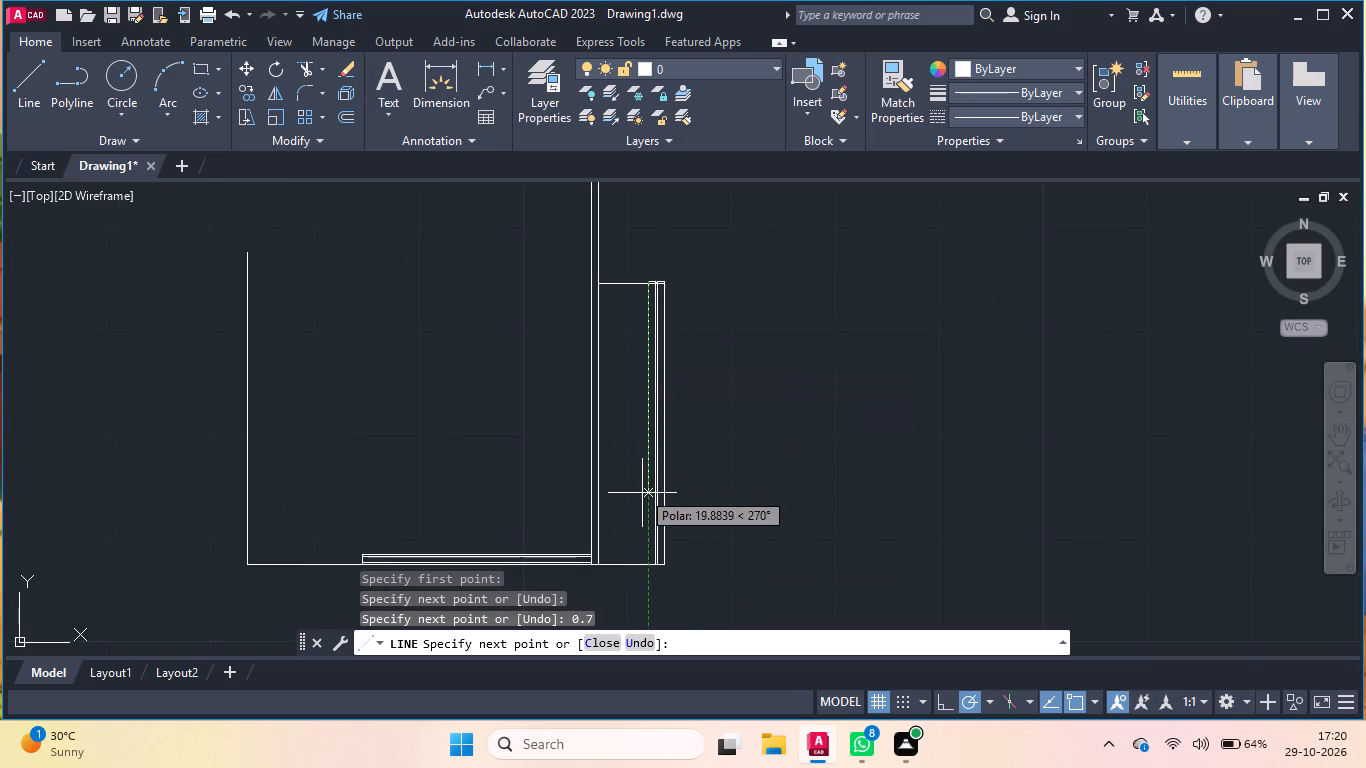
scroll(645, 561, up, 2)
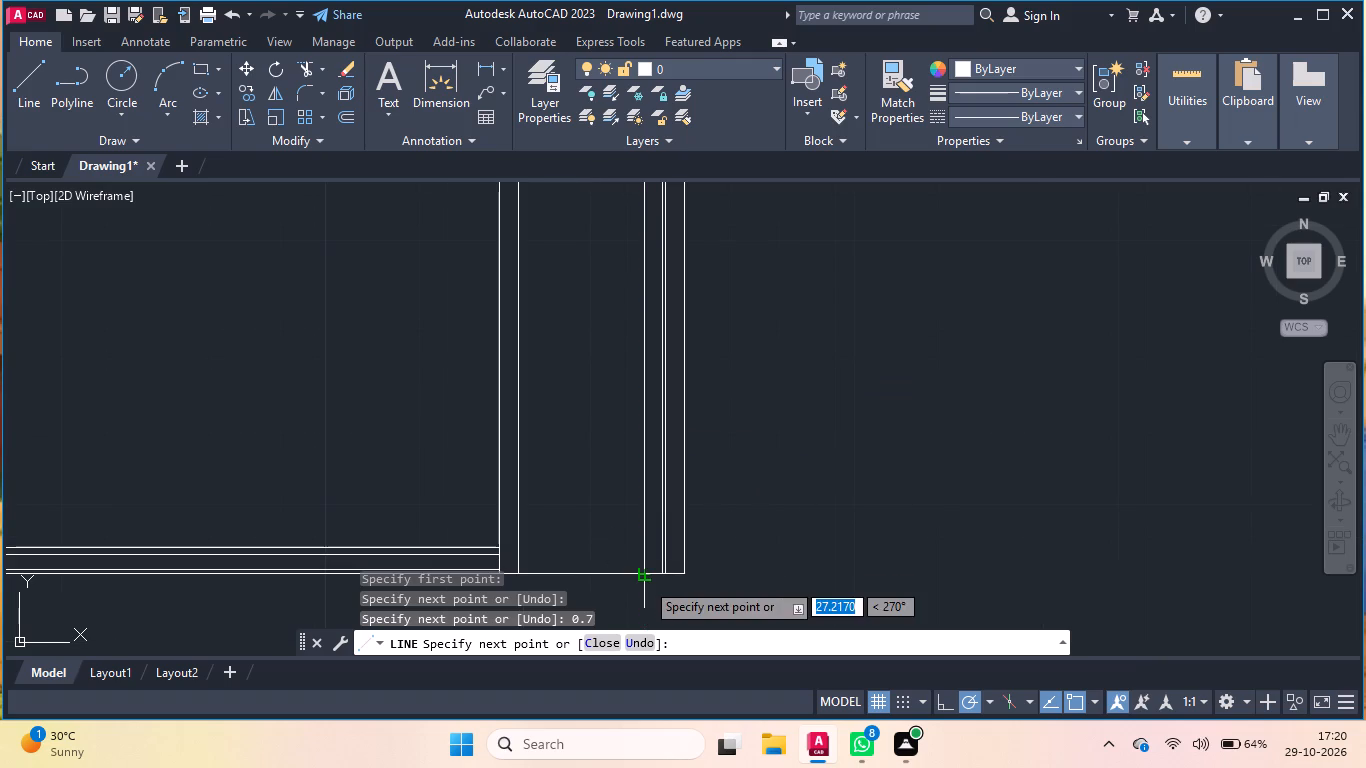
click(645, 580)
key(Return)
From the second 0.7-unit strip's top left corner, draw a diagonal about 0.25 units down to the horizontal line.
scroll(716, 591, down, 4)
scroll(709, 509, up, 4)
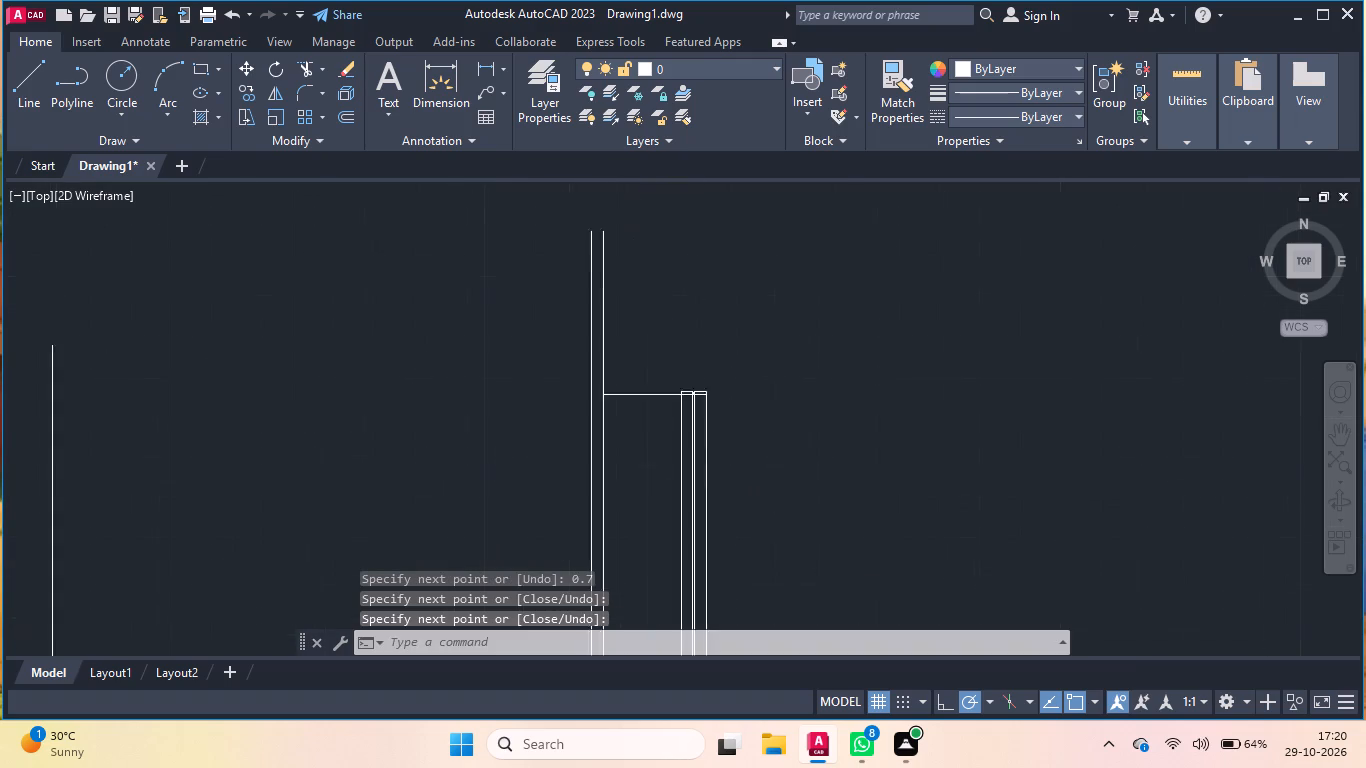
scroll(641, 303, up, 3)
scroll(692, 416, up, 2)
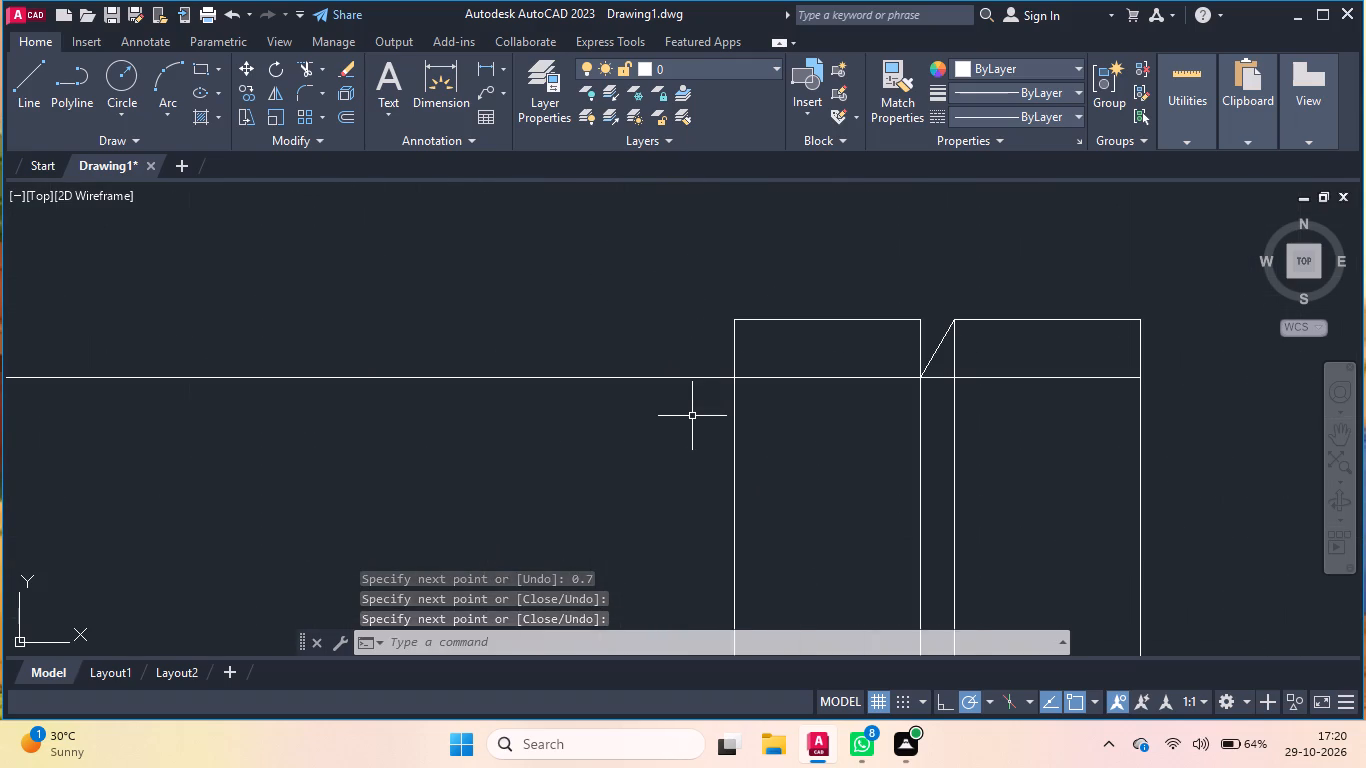
key(Return)
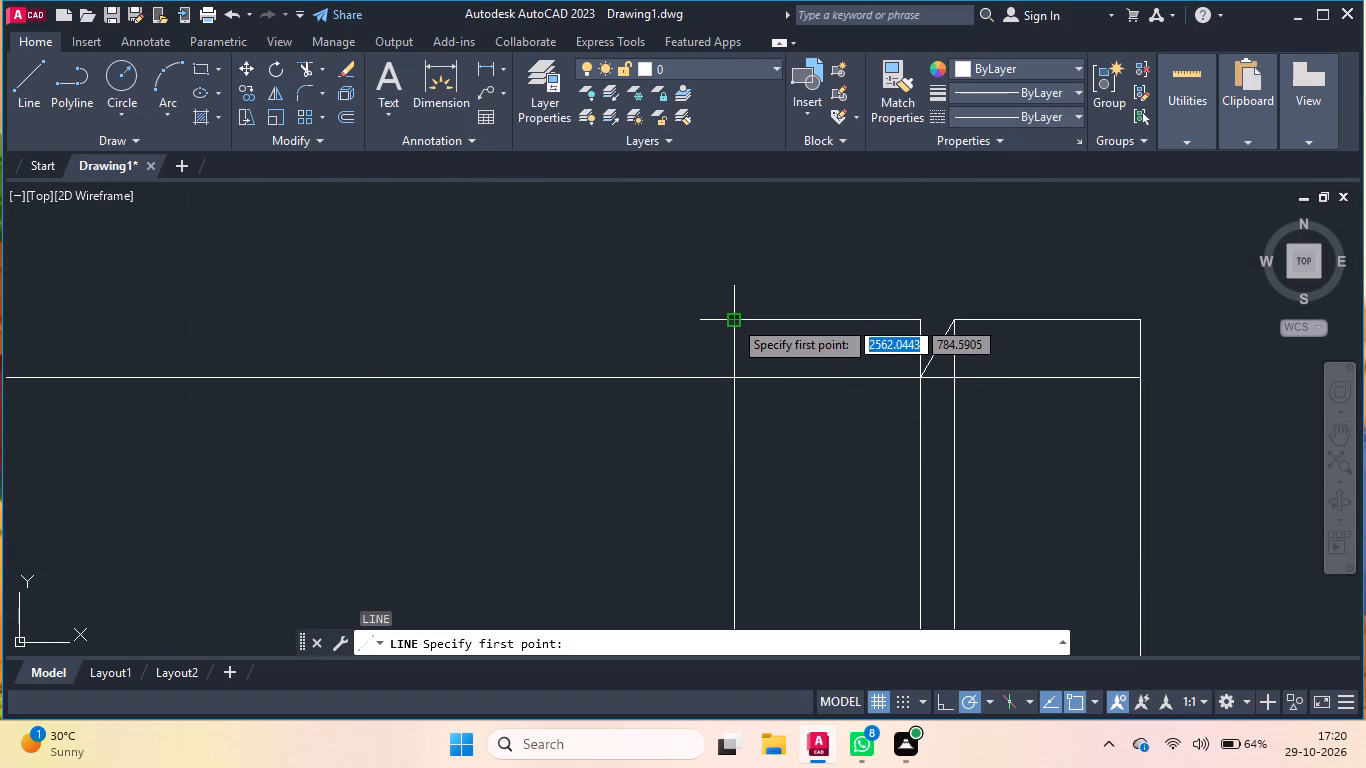
click(733, 319)
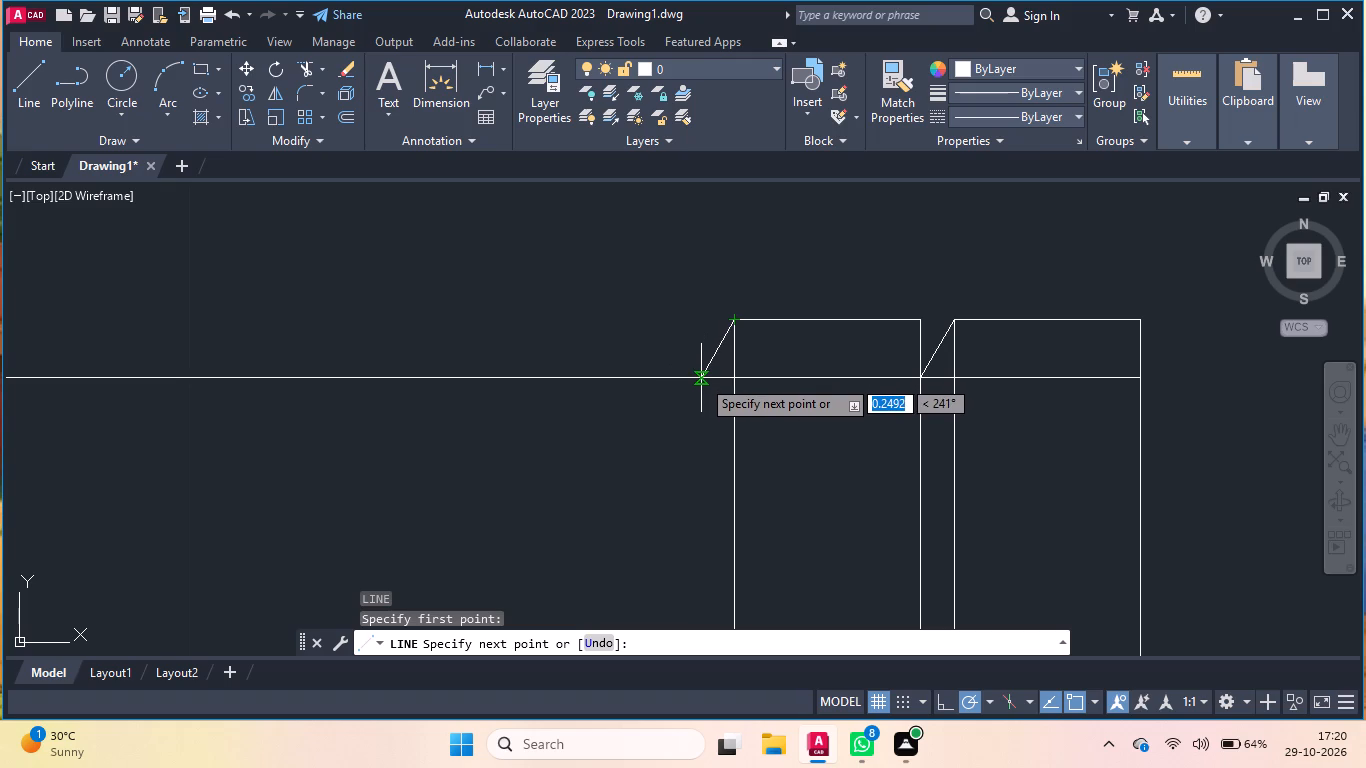
click(701, 378)
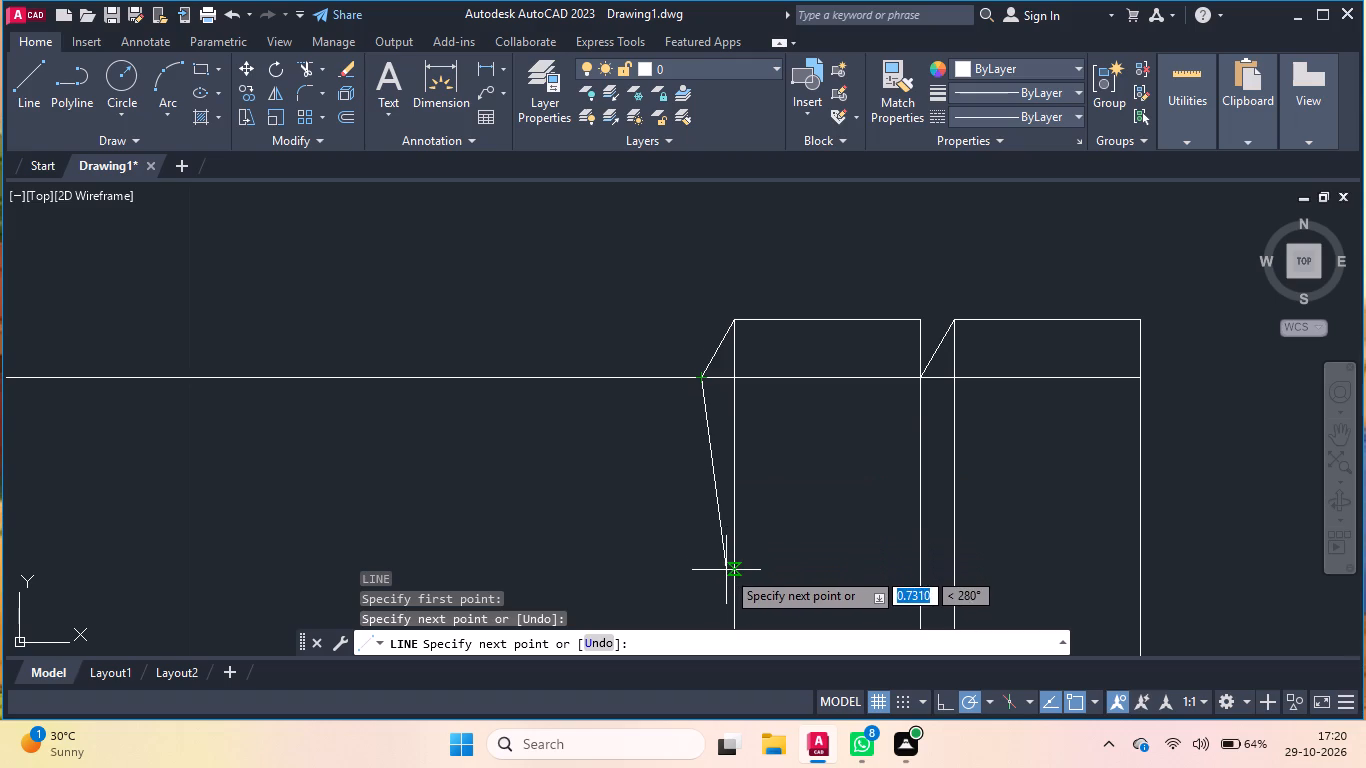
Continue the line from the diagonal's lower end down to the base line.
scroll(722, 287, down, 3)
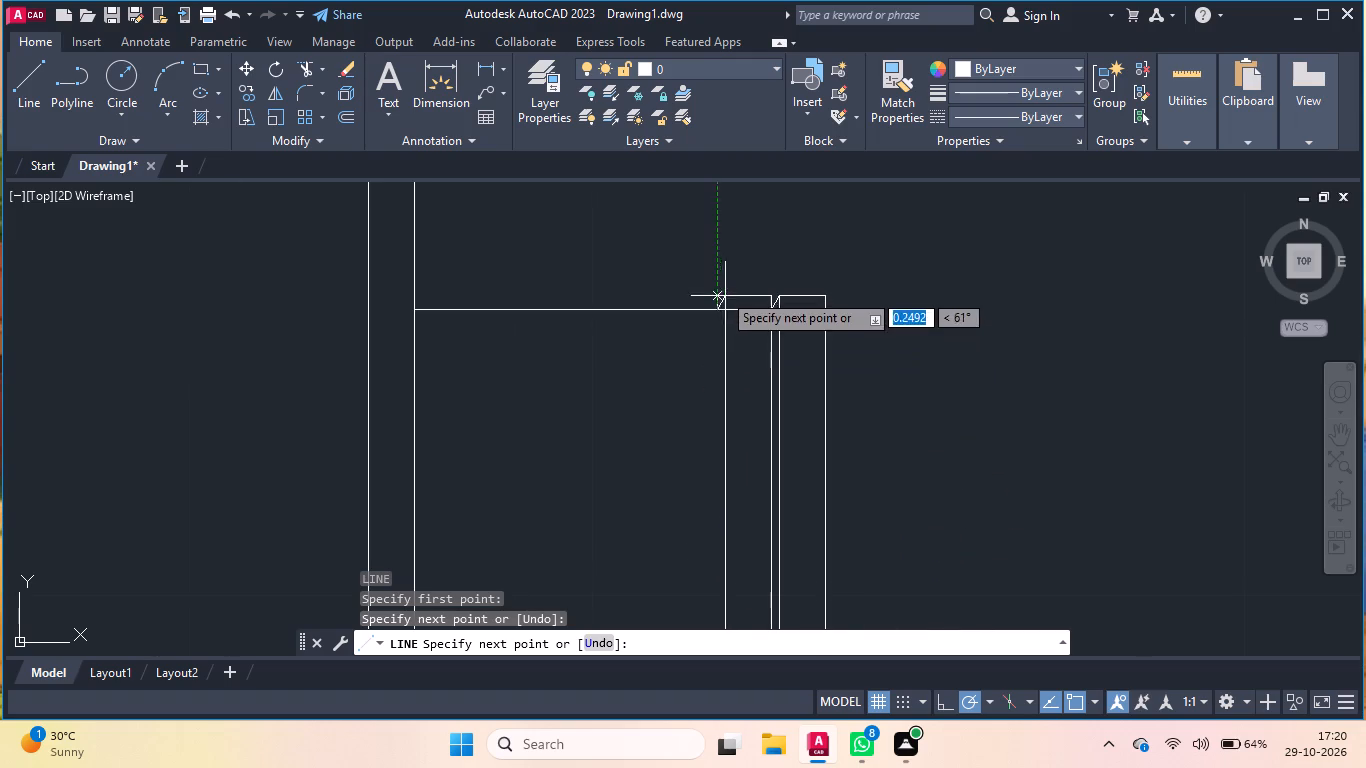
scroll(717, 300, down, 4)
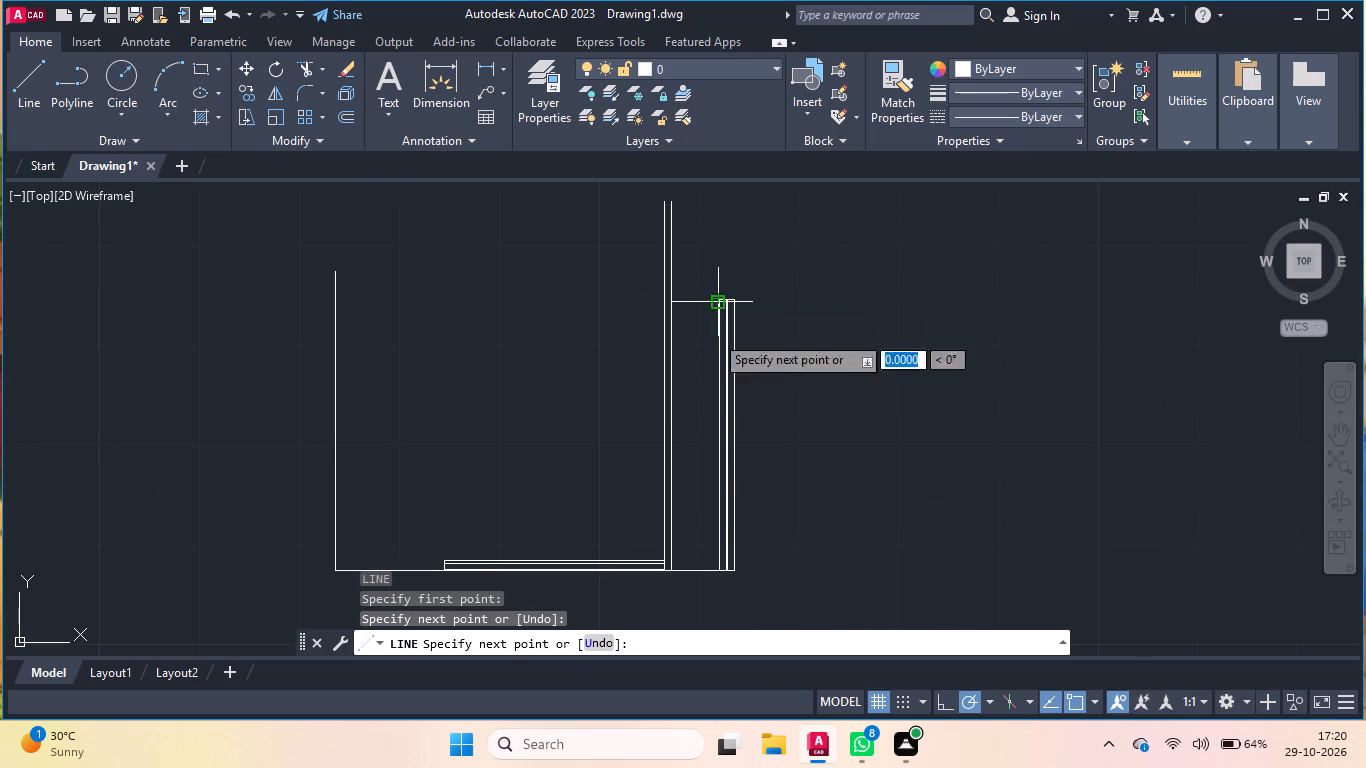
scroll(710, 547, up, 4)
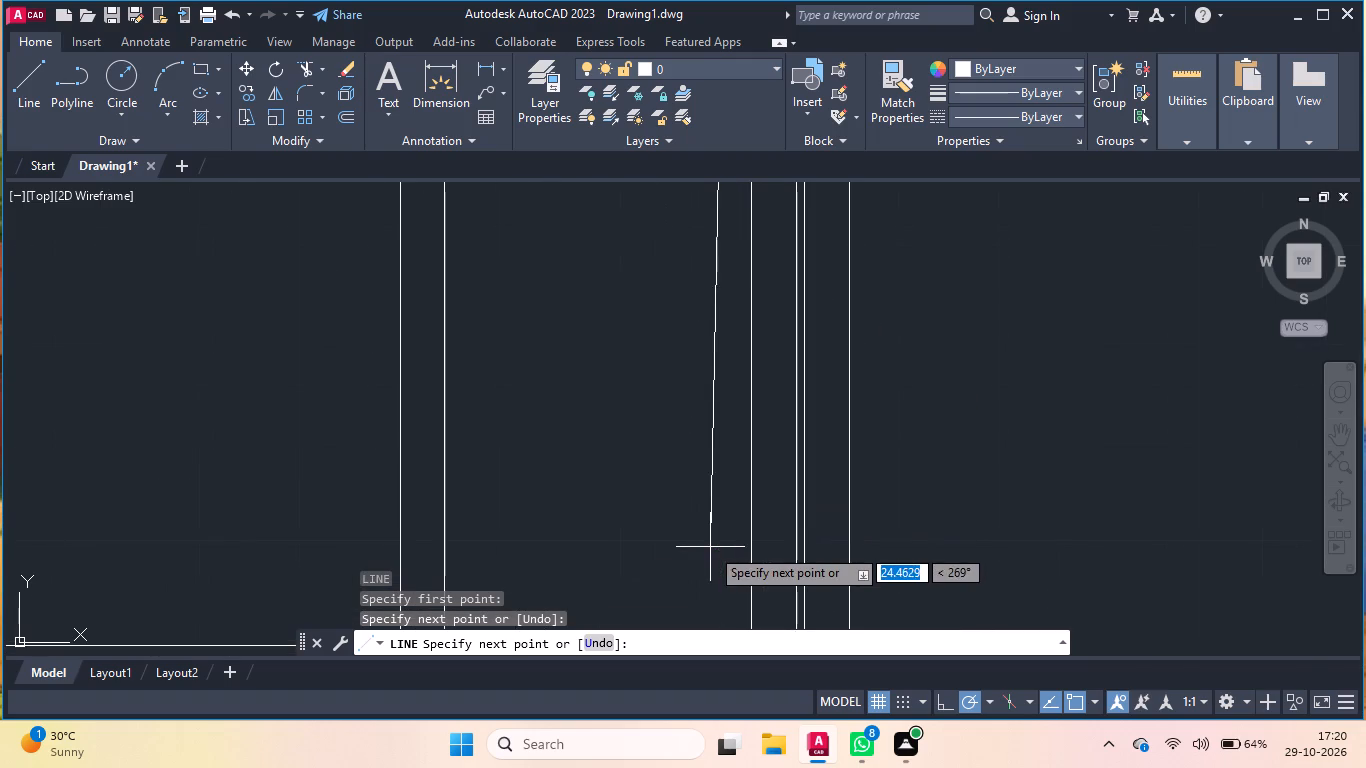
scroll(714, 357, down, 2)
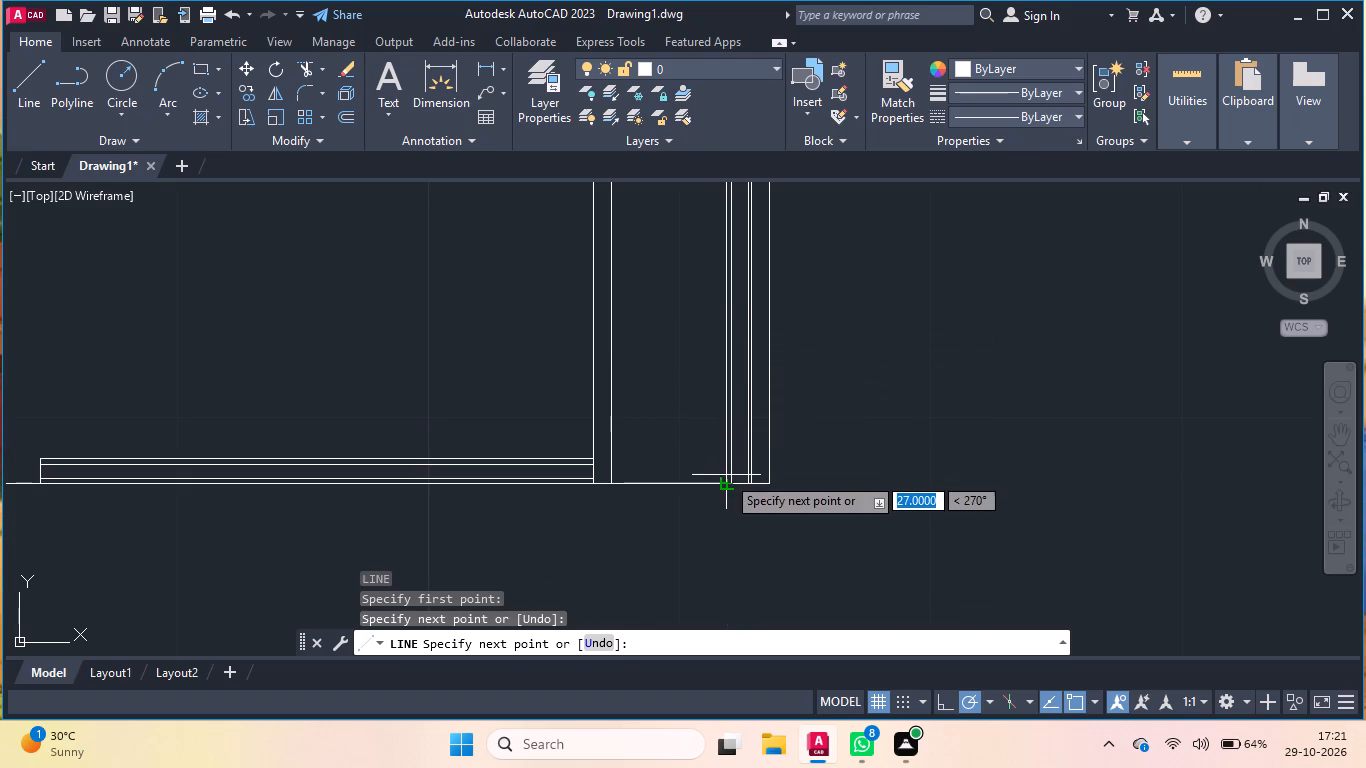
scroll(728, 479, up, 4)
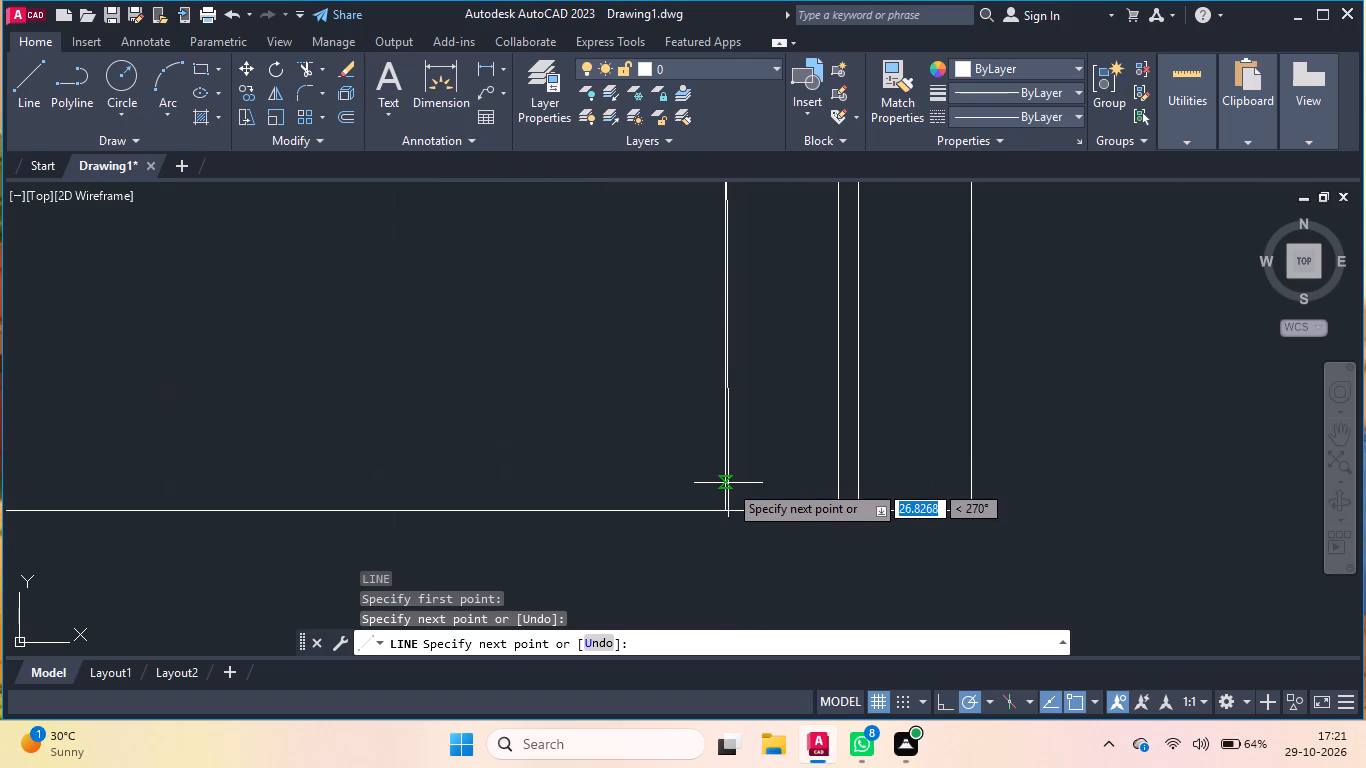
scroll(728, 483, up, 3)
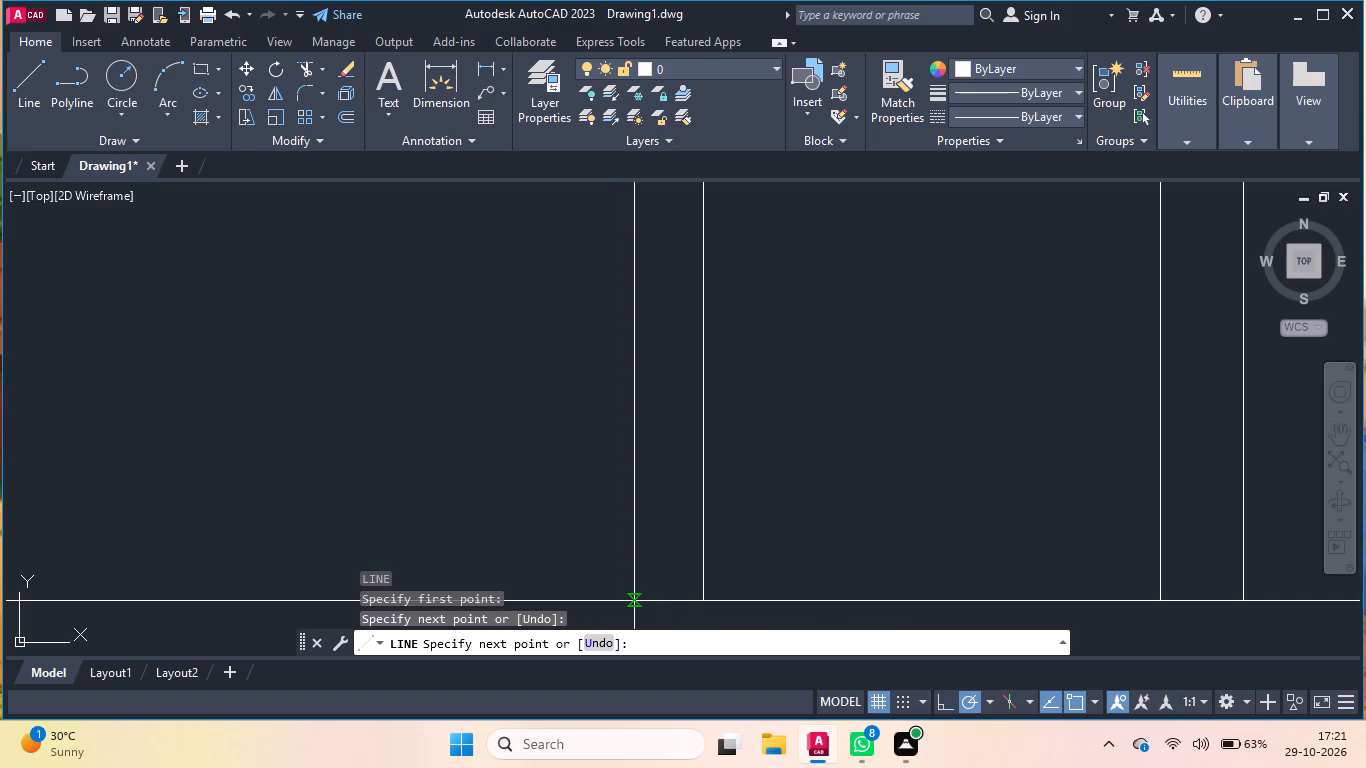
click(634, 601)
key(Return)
Trim away the horizontal line's segments inside both 0.7-unit strips and beneath the two diagonals.
scroll(762, 572, down, 6)
scroll(773, 482, down, 2)
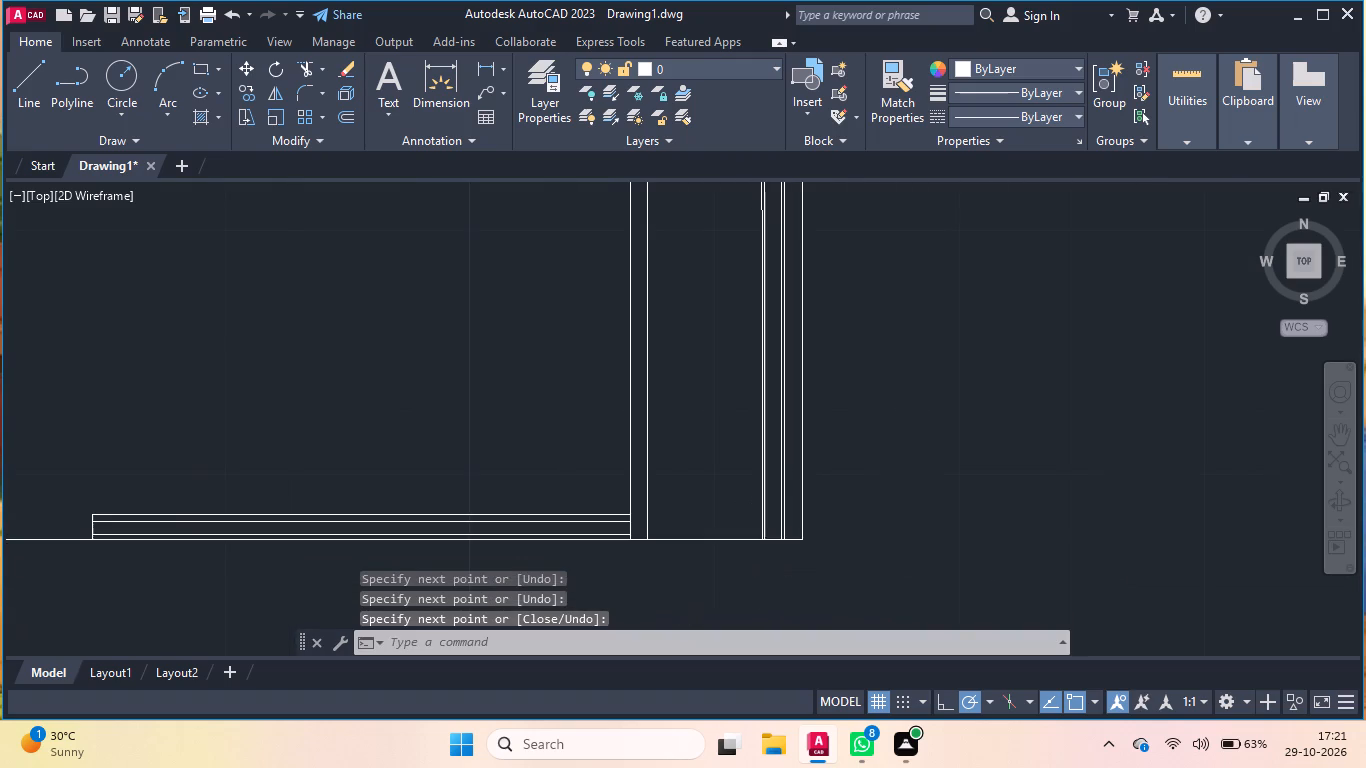
scroll(764, 563, down, 2)
scroll(753, 379, up, 4)
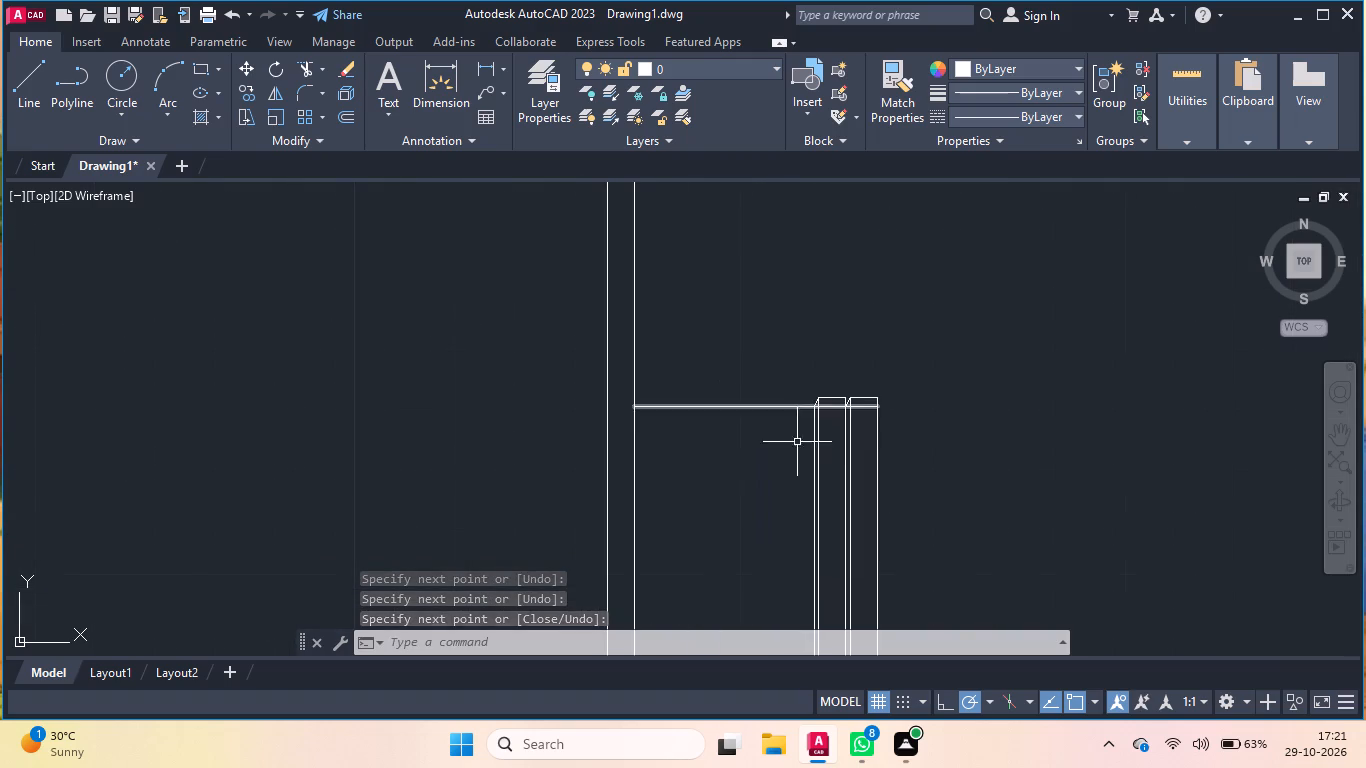
scroll(854, 412, up, 5)
text(tr)
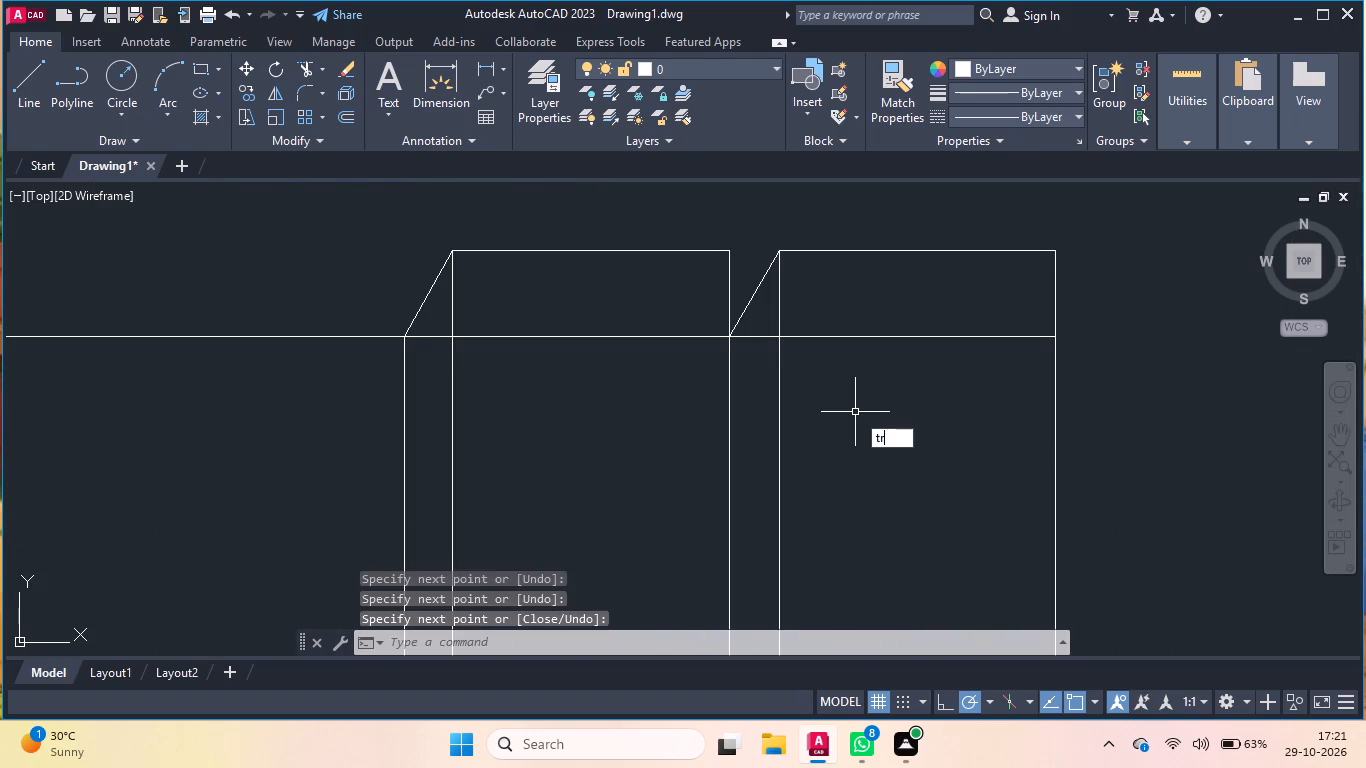
key(Return)
click(852, 336)
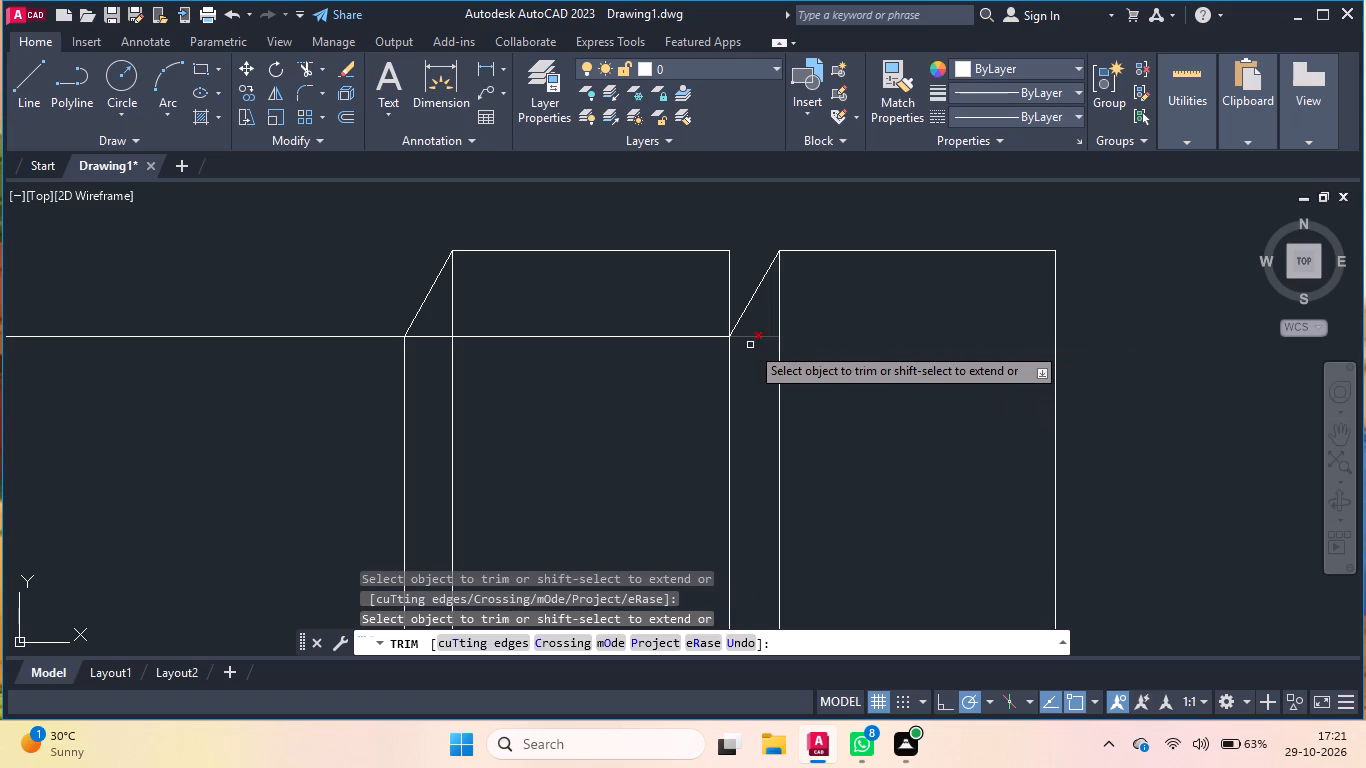
click(750, 338)
click(670, 337)
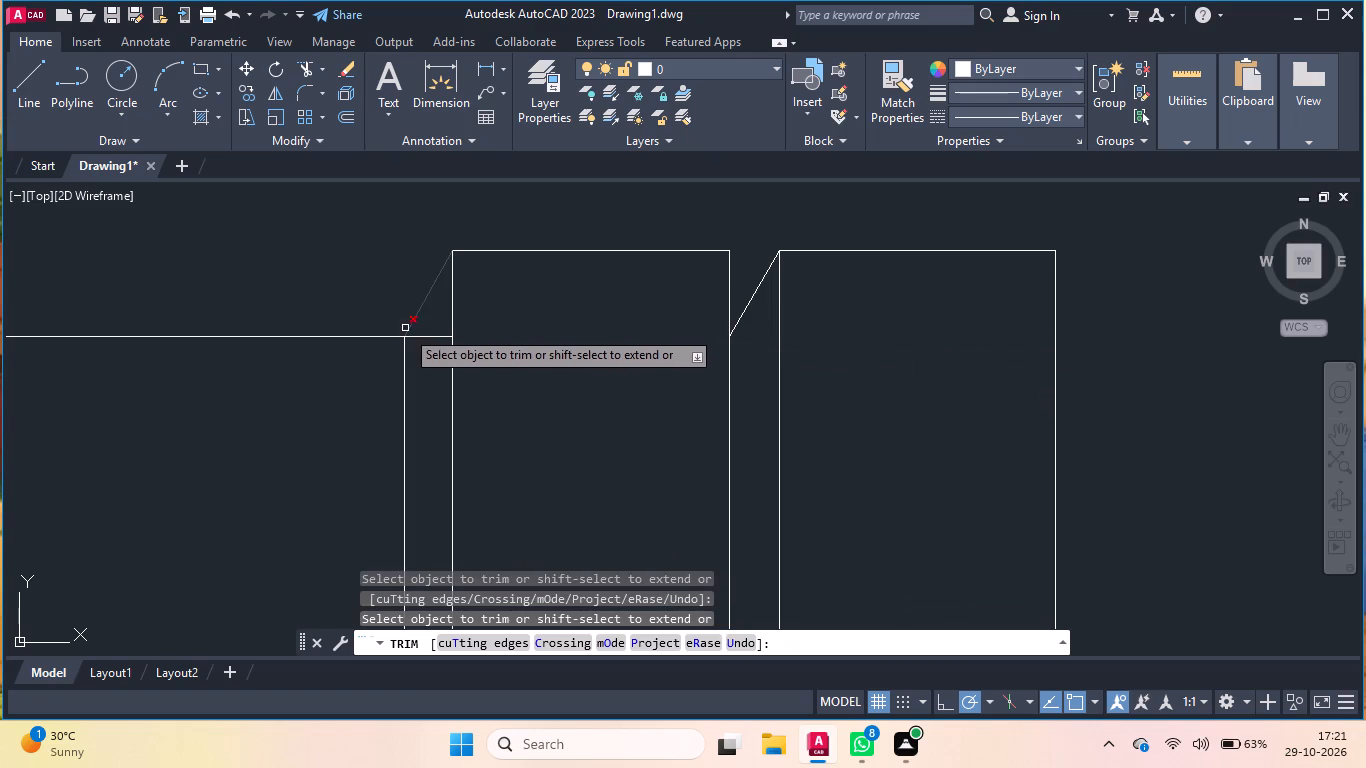
click(422, 338)
scroll(834, 360, down, 5)
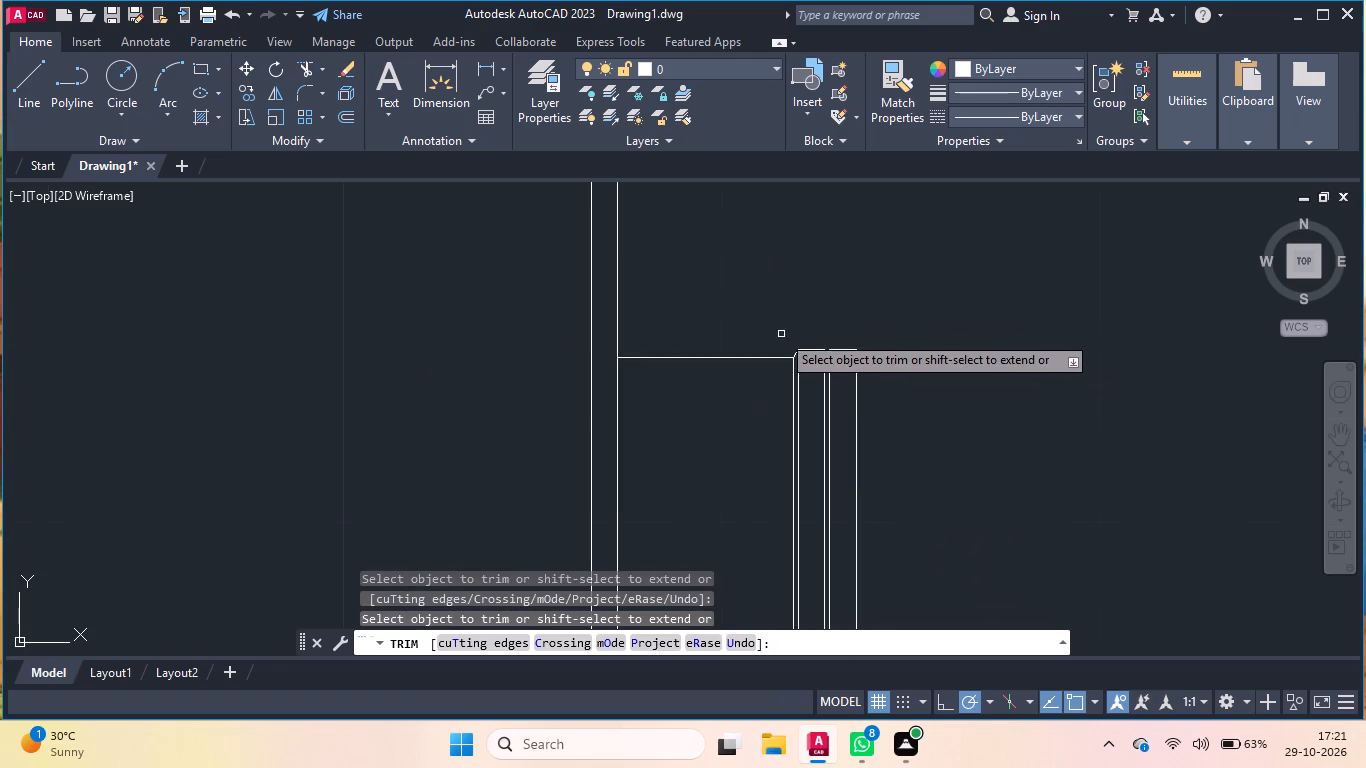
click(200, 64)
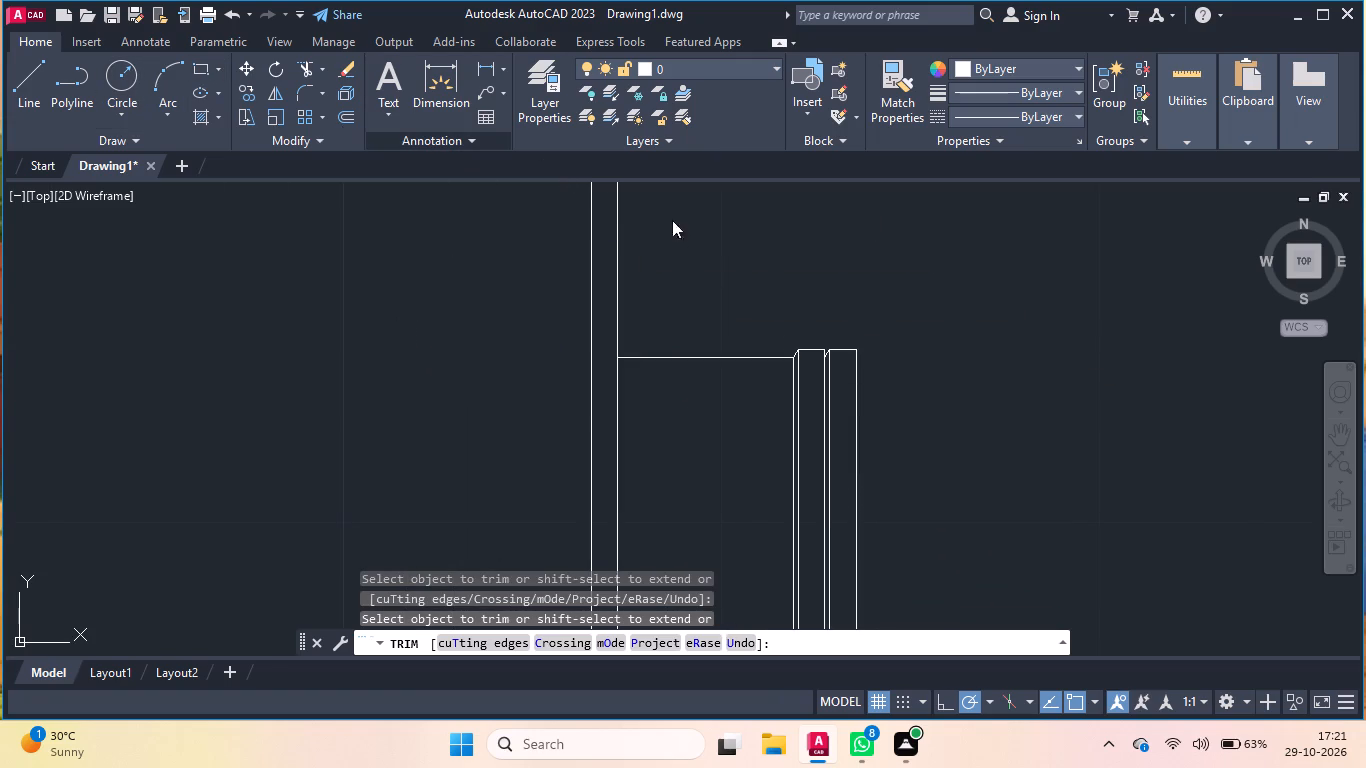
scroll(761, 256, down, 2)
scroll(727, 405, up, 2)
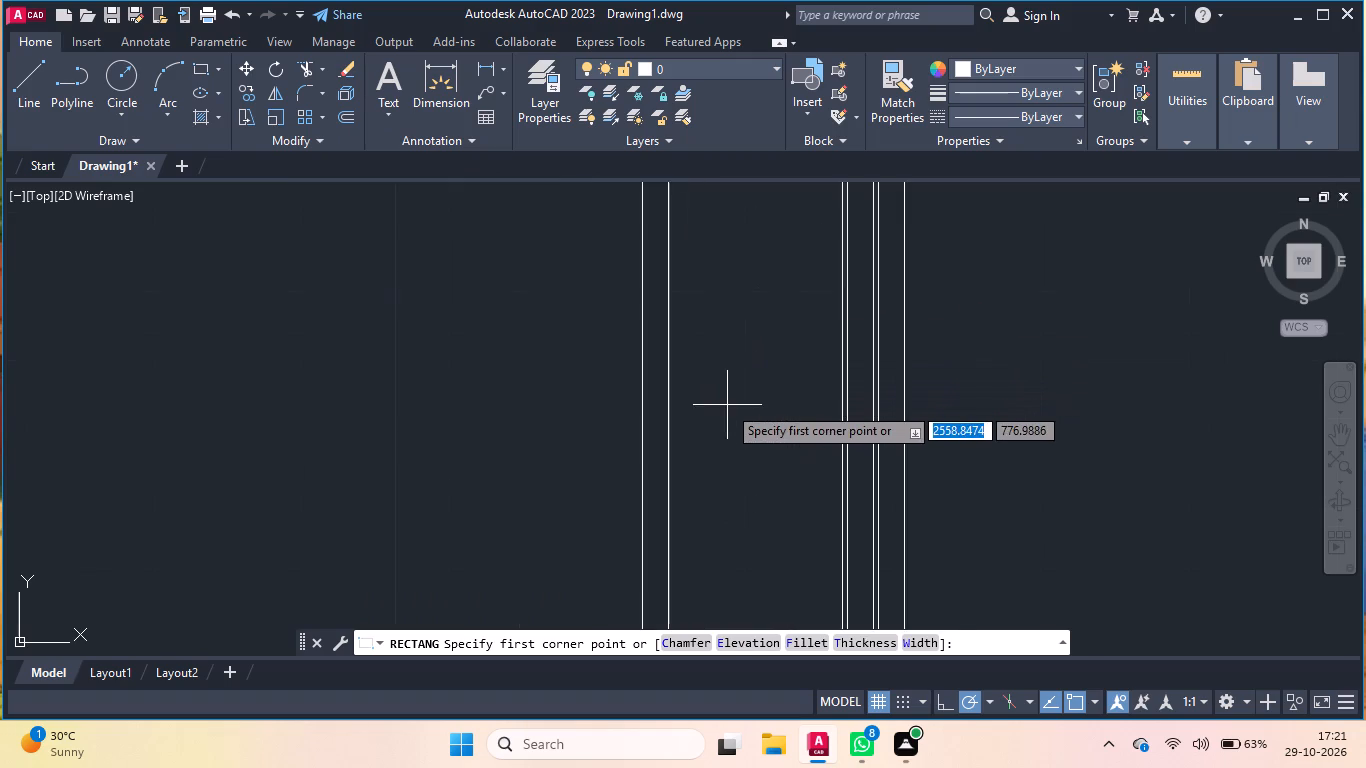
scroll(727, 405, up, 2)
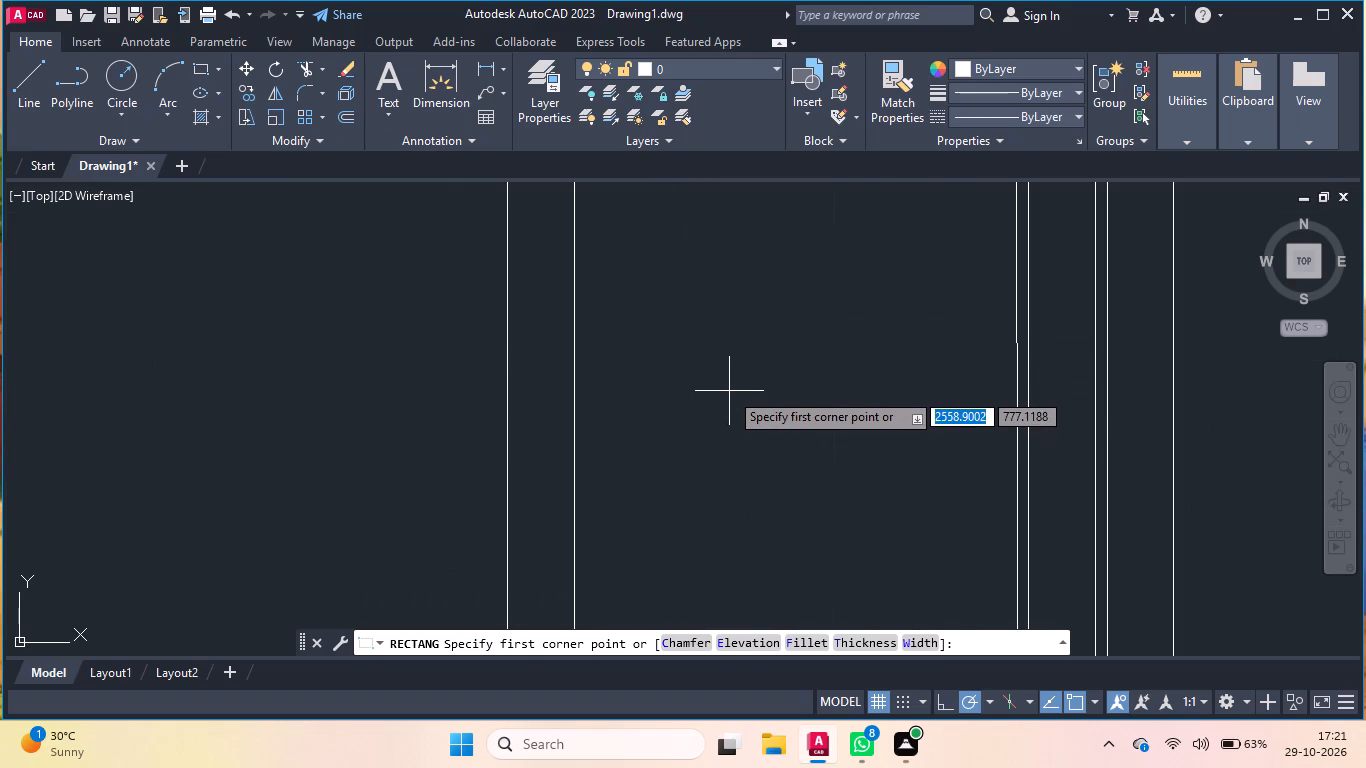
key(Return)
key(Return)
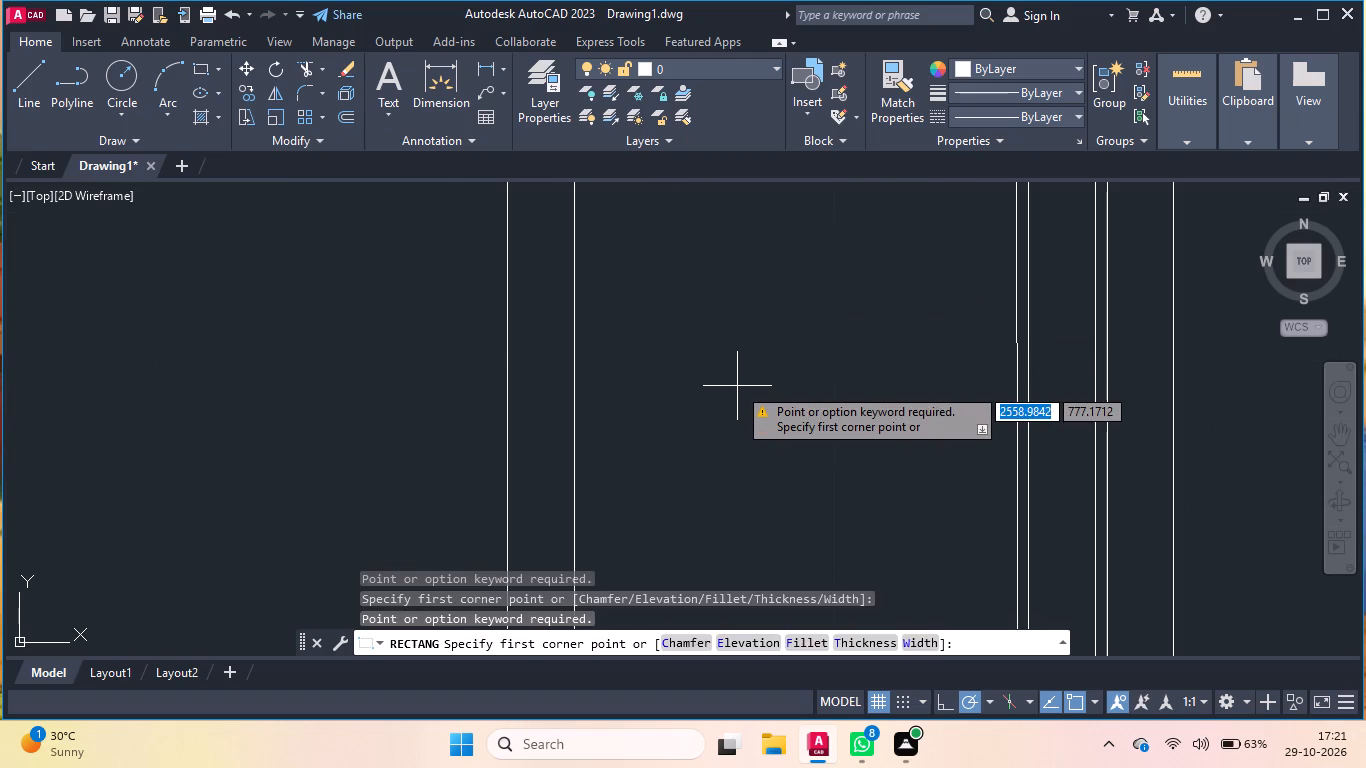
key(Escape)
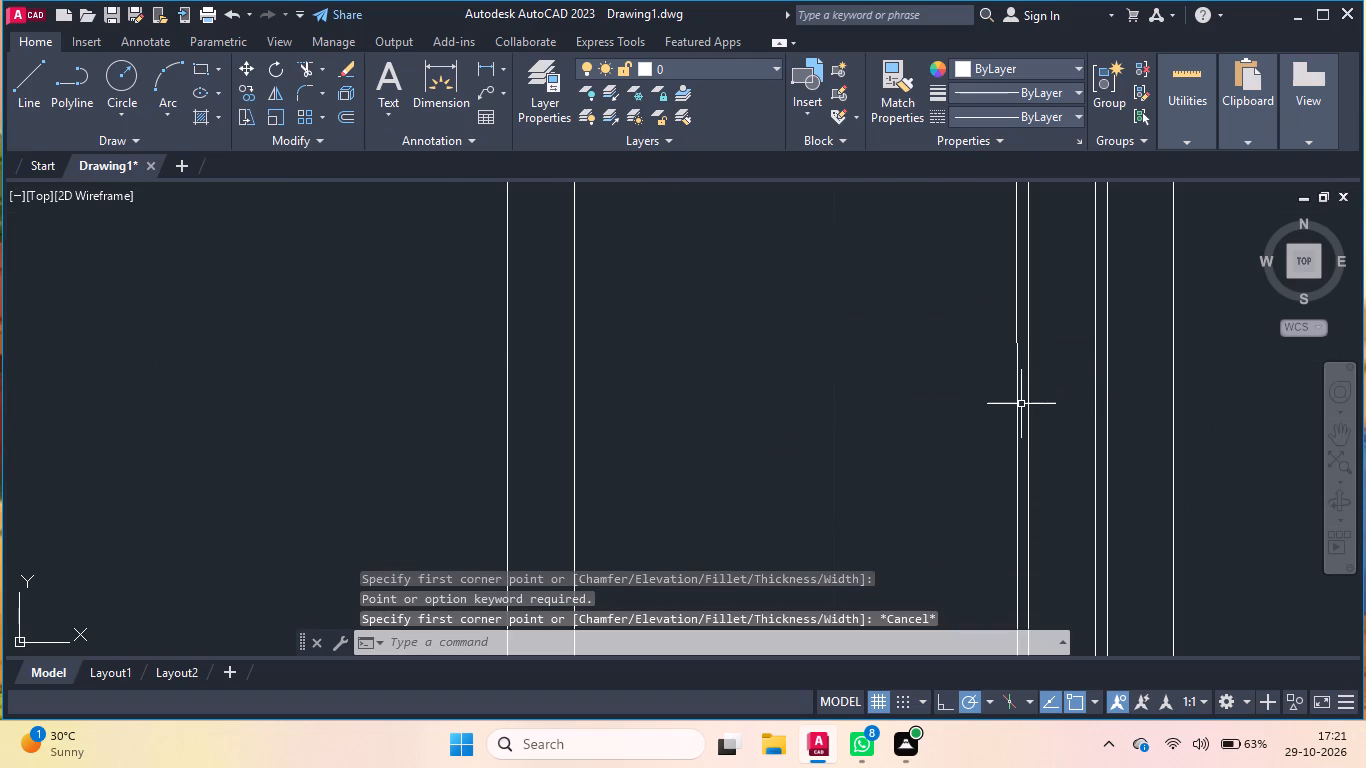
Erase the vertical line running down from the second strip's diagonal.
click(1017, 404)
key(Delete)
Draw a vertical line from the lower end of the second strip's diagonal down to slightly past the base line.
key(l)
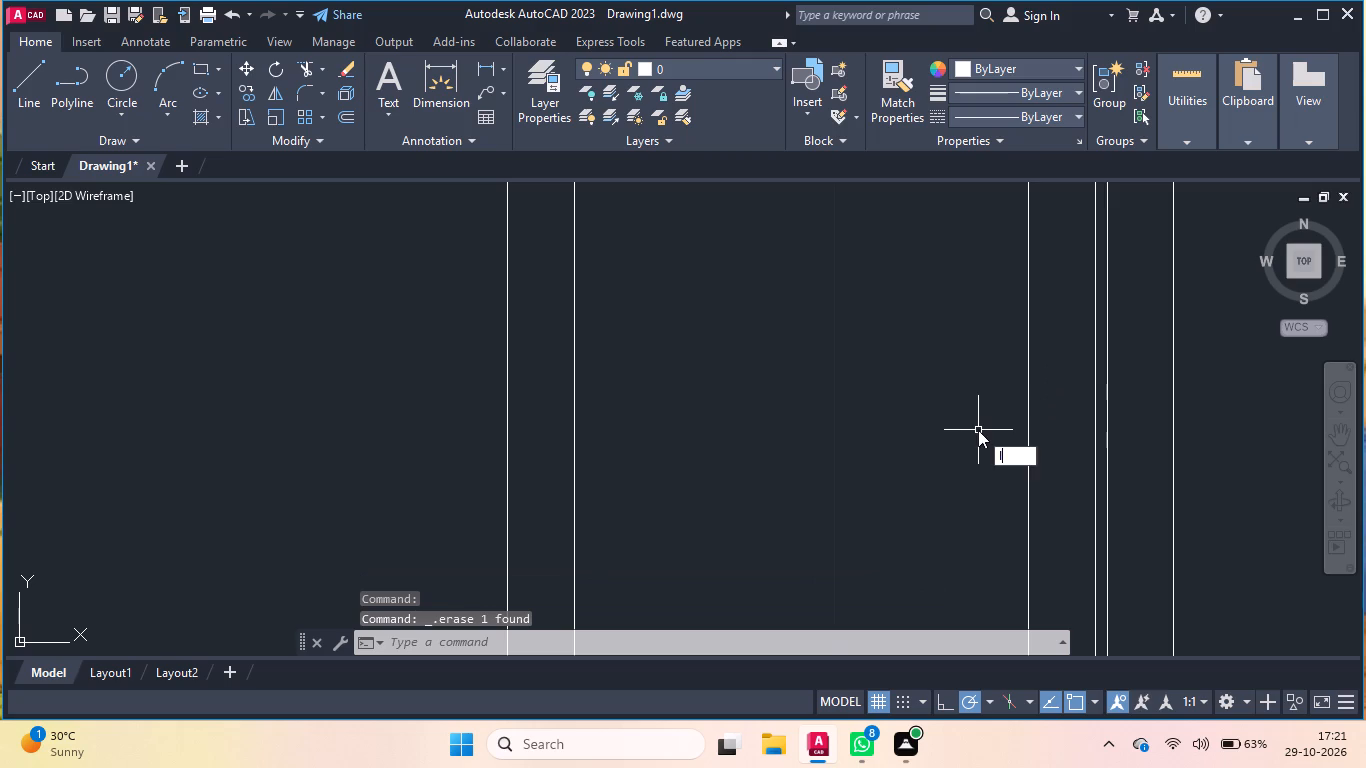
key(Return)
scroll(978, 430, down, 4)
scroll(983, 317, up, 3)
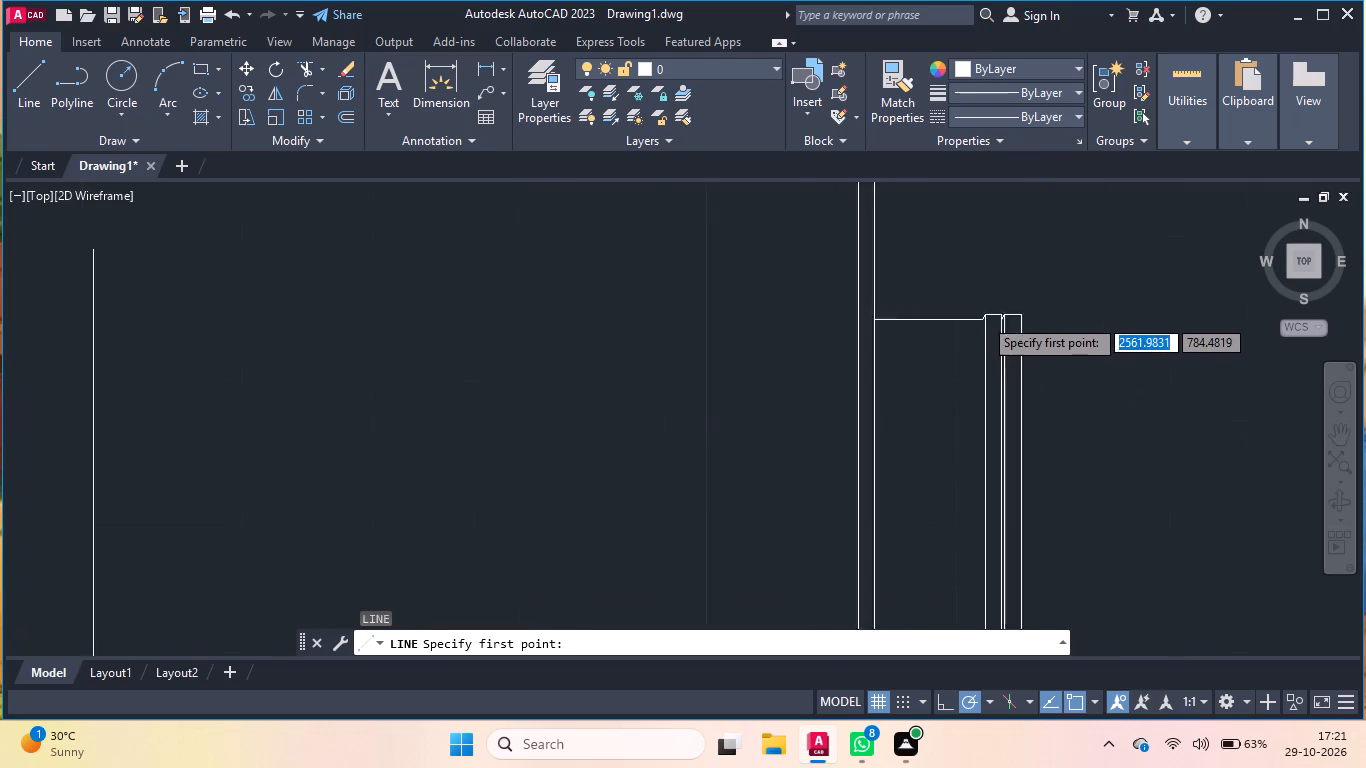
scroll(983, 317, up, 2)
click(960, 337)
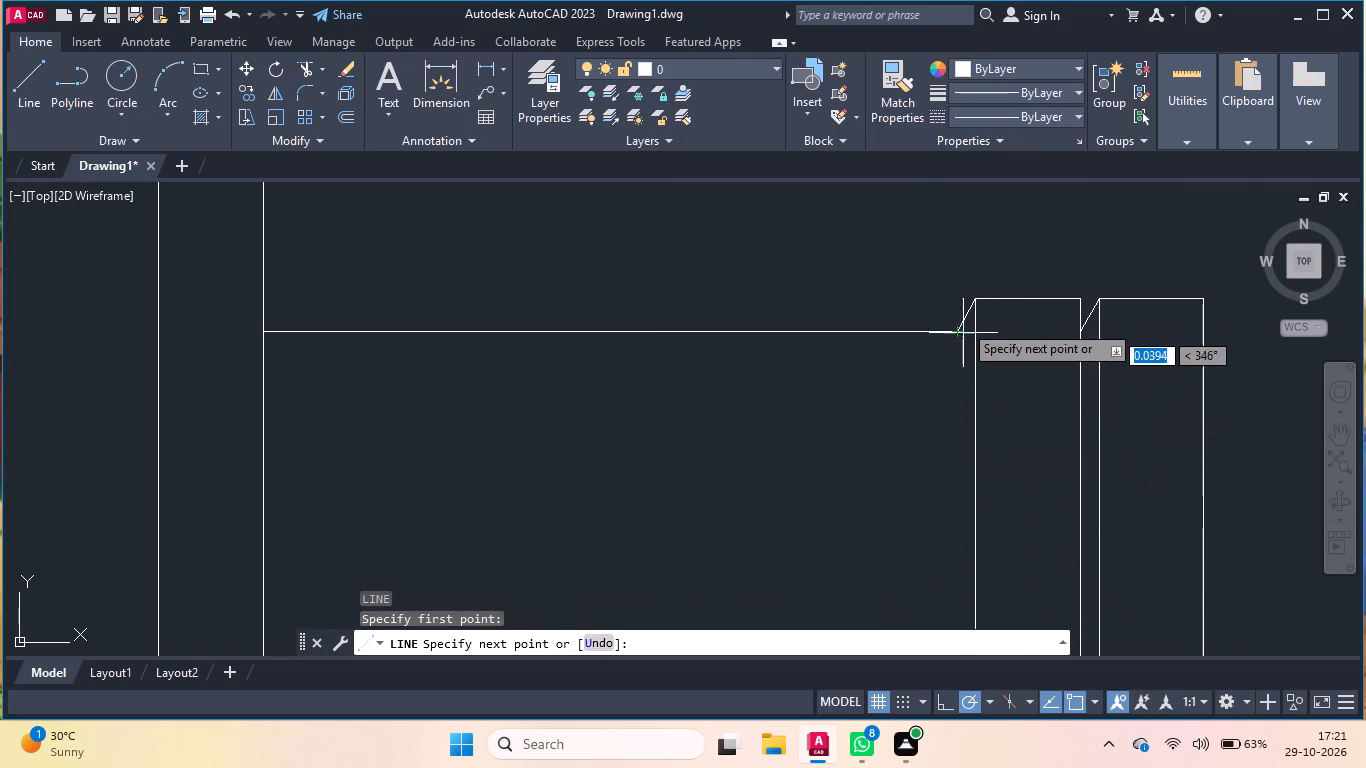
scroll(963, 305, down, 6)
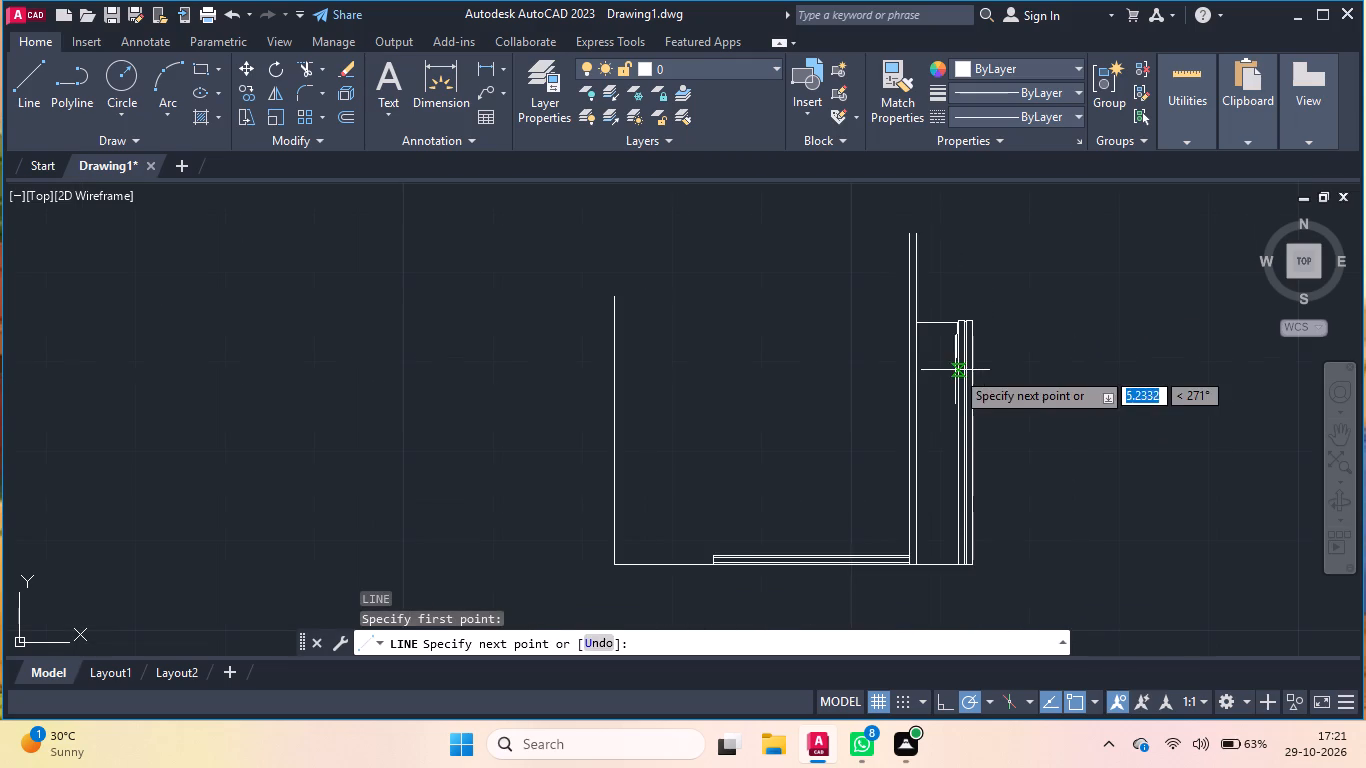
scroll(957, 566, up, 3)
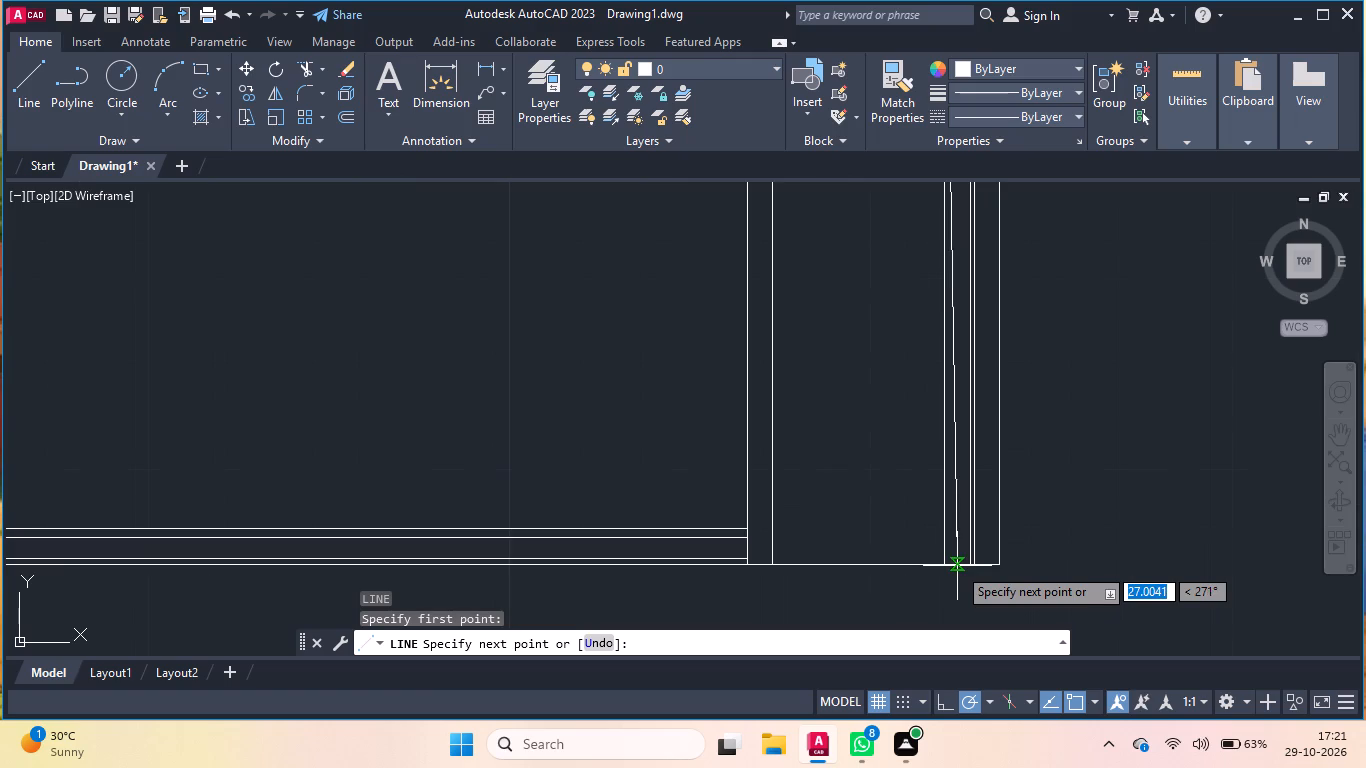
scroll(923, 565, down, 2)
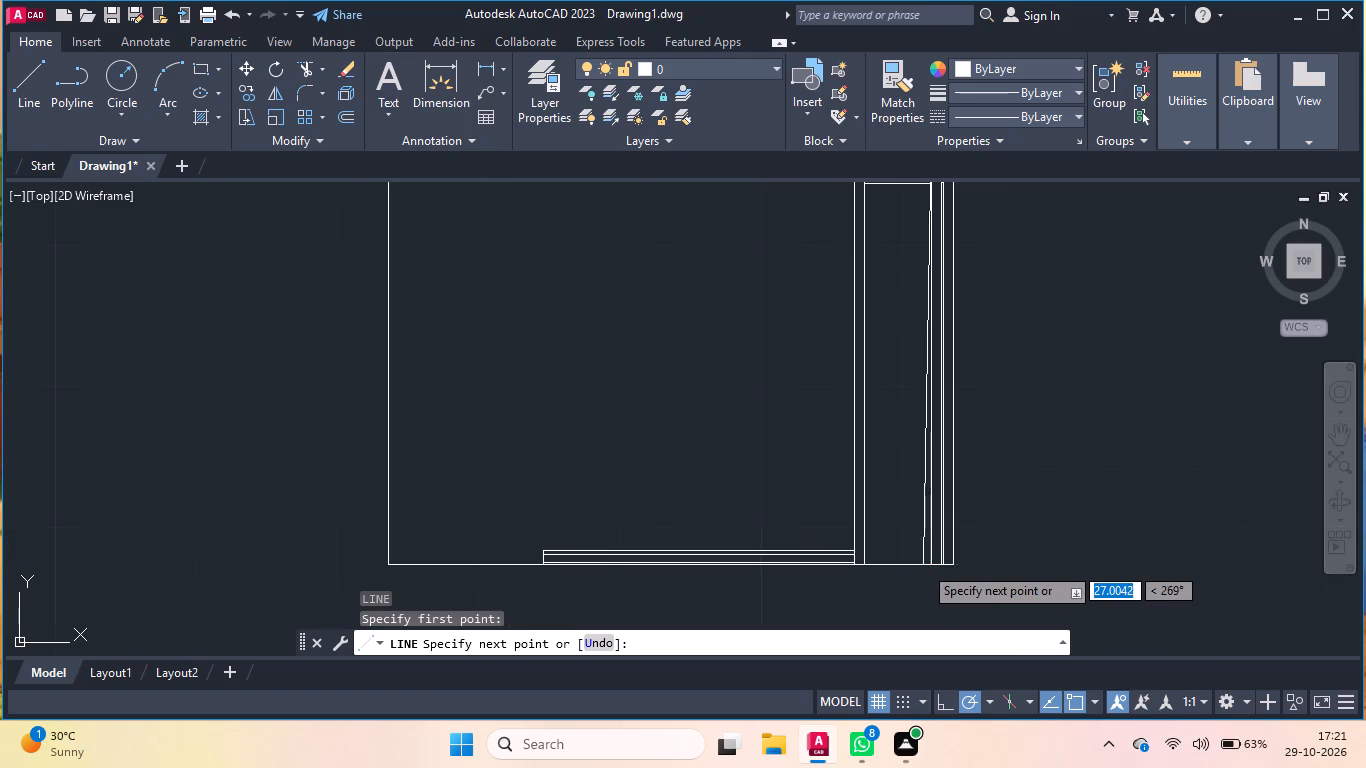
scroll(926, 561, up, 4)
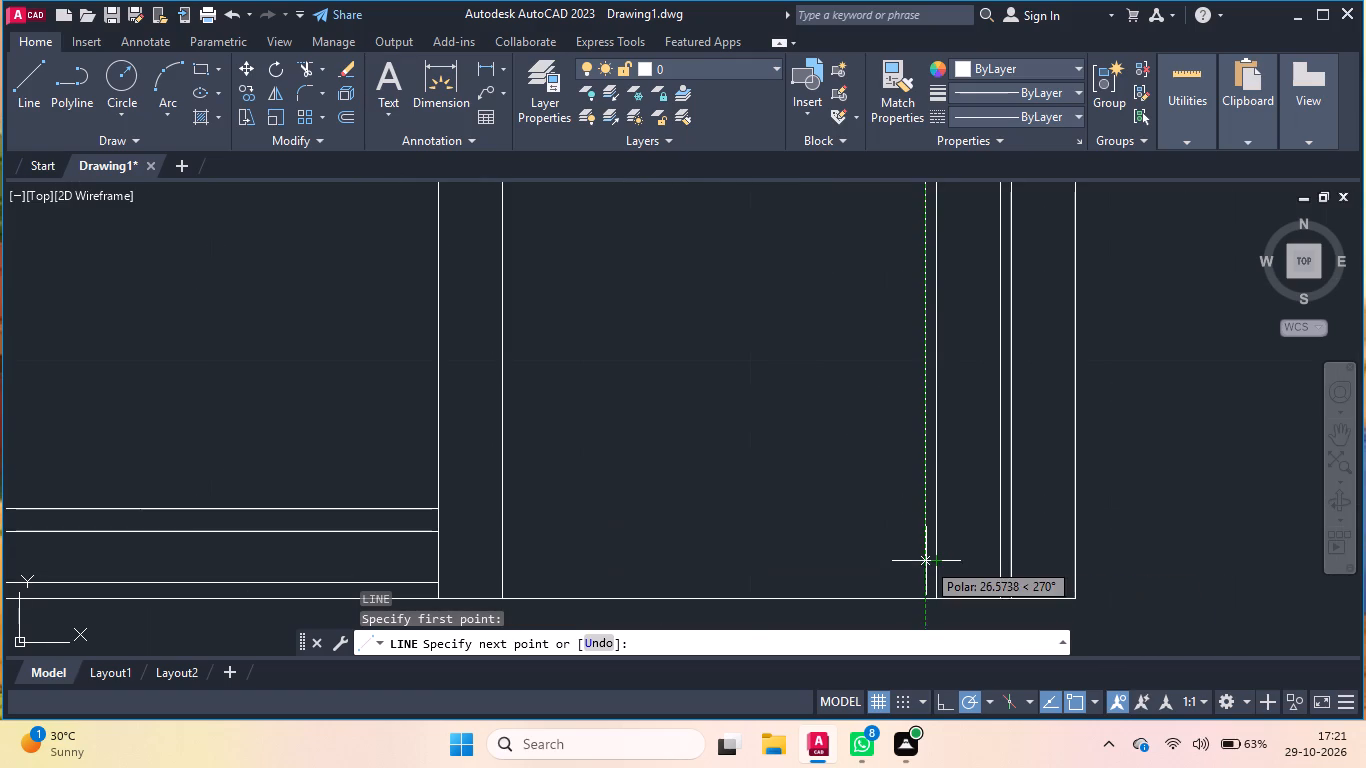
scroll(924, 600, down, 1)
click(925, 613)
key(Return)
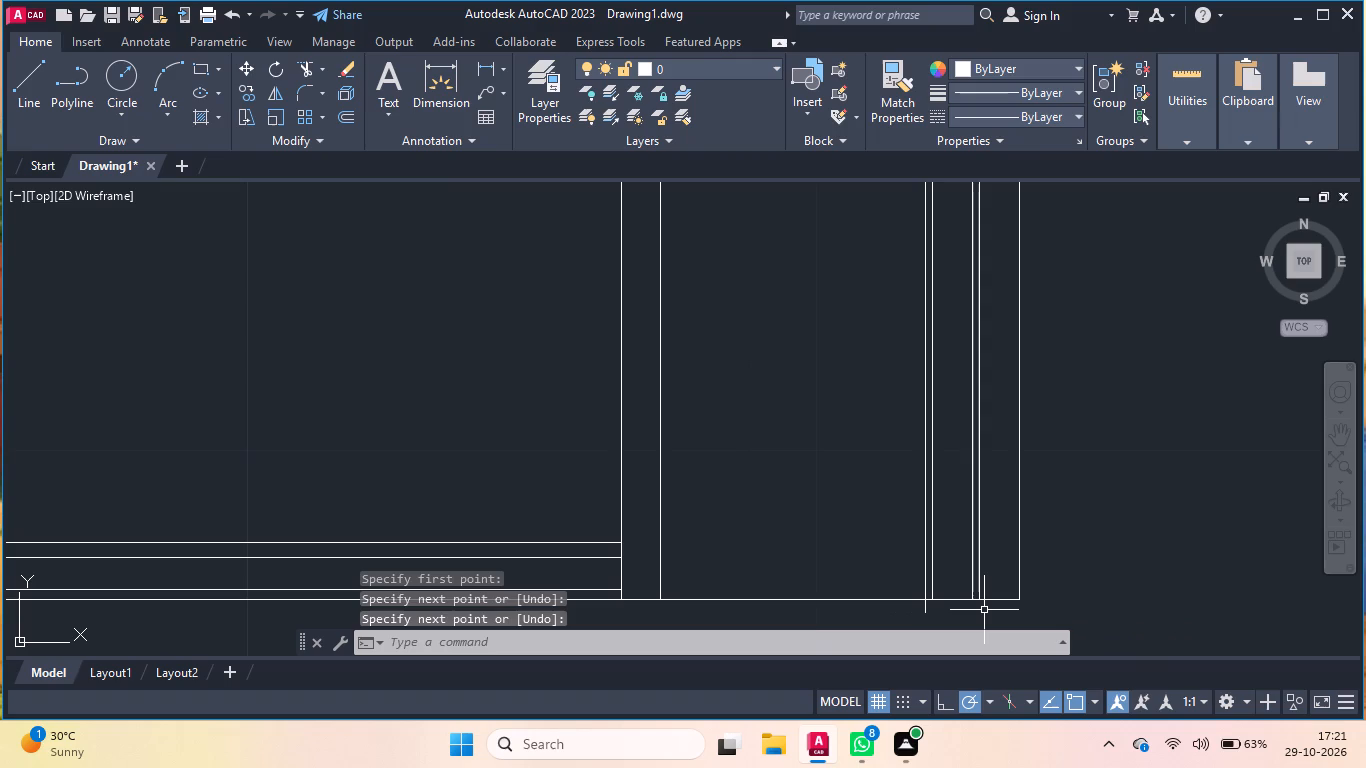
Trim the short end of the new vertical line that extends below the base line.
text(tr)
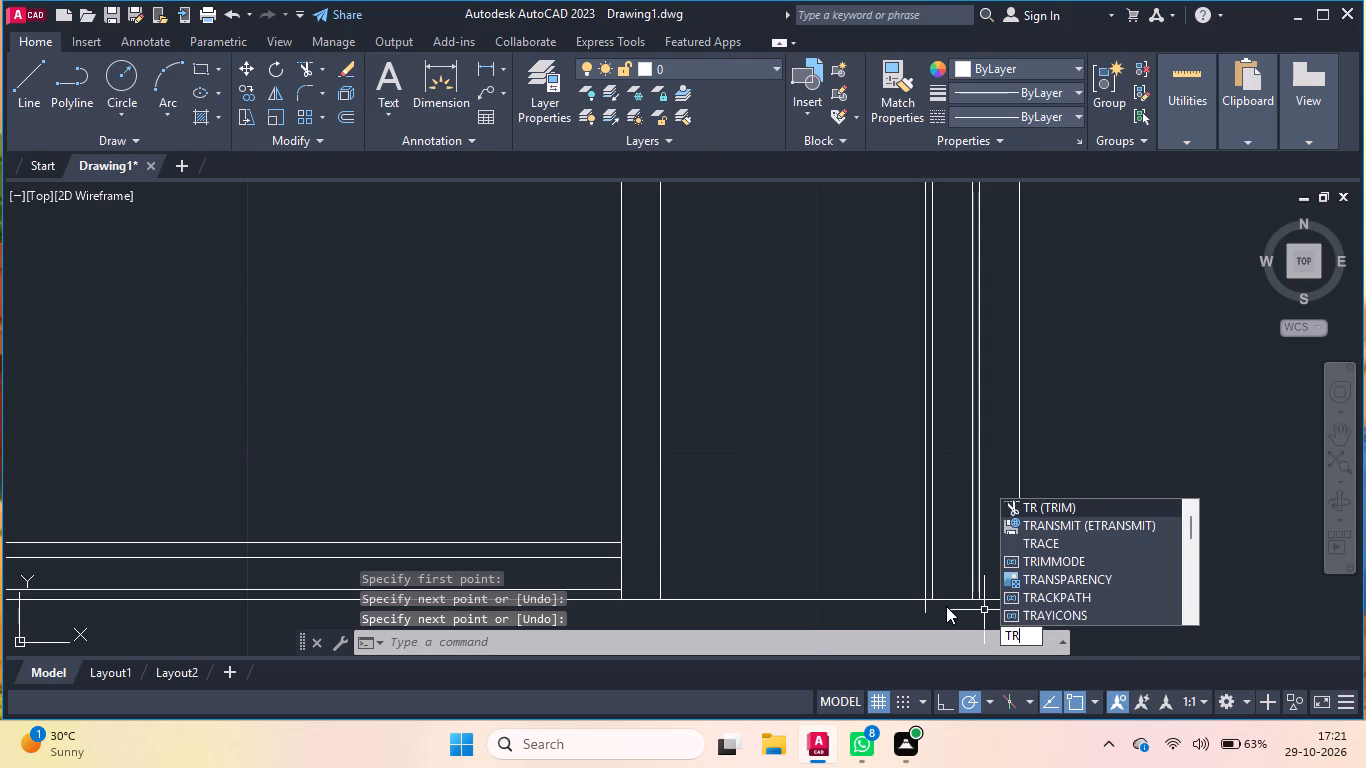
key(Return)
click(923, 606)
scroll(926, 609, down, 4)
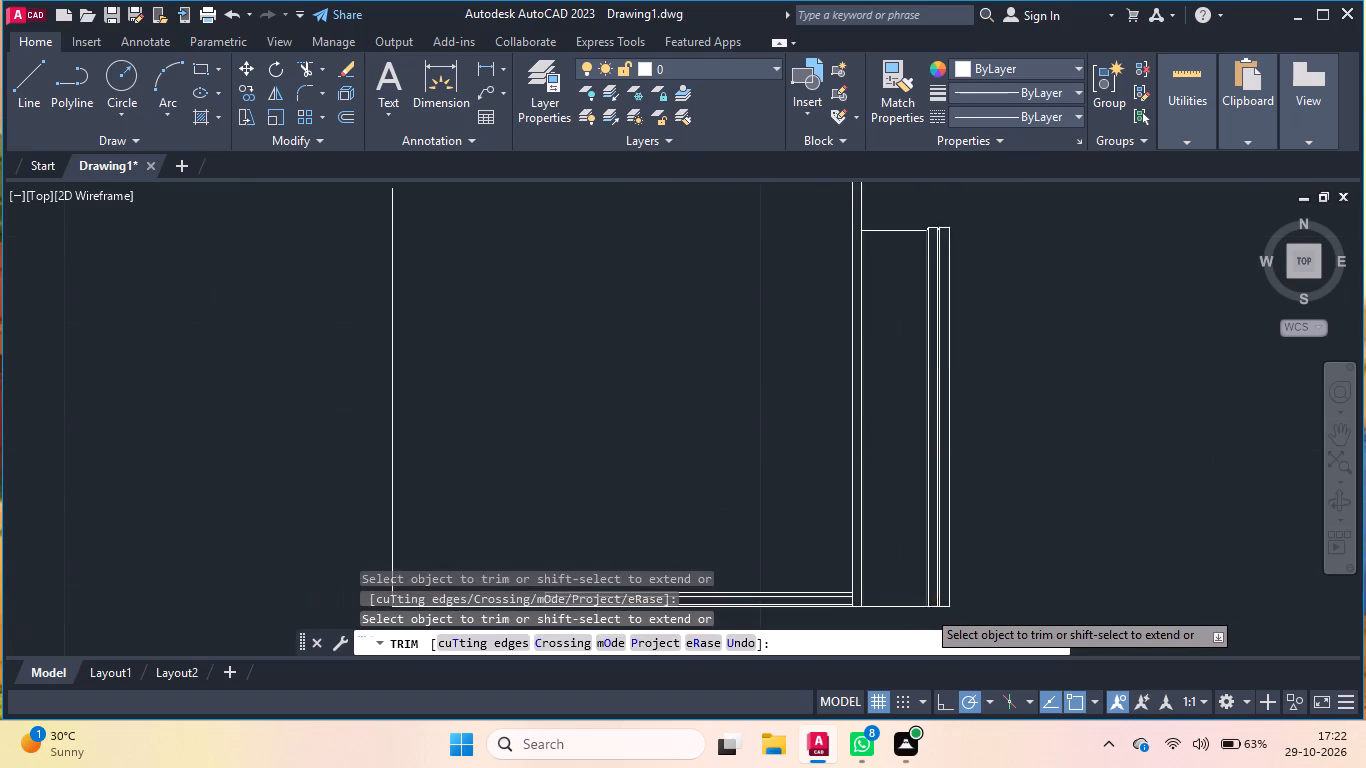
scroll(912, 423, up, 5)
scroll(916, 413, down, 2)
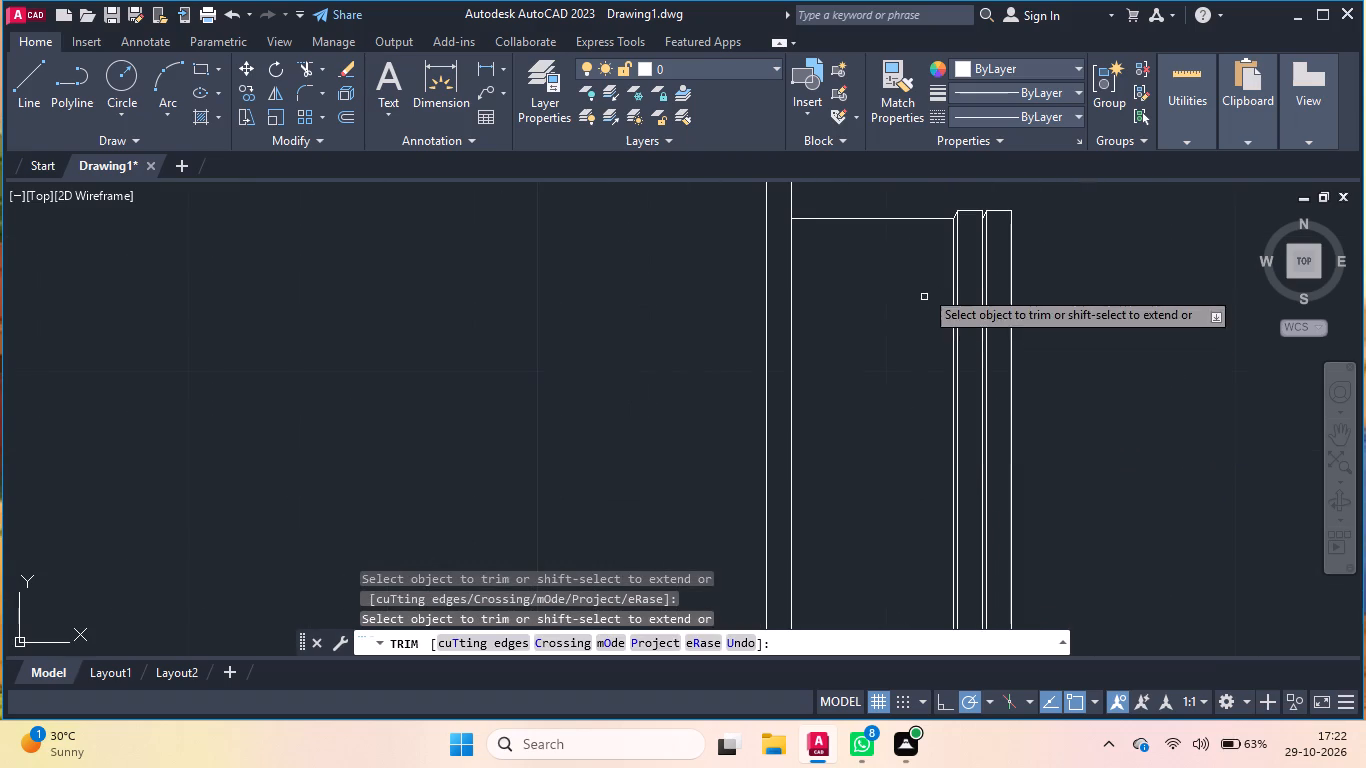
Draw a rectangle about 3.6 by 4.3 units between the wall line and the first vertical strip, below the horizontal line.
click(196, 67)
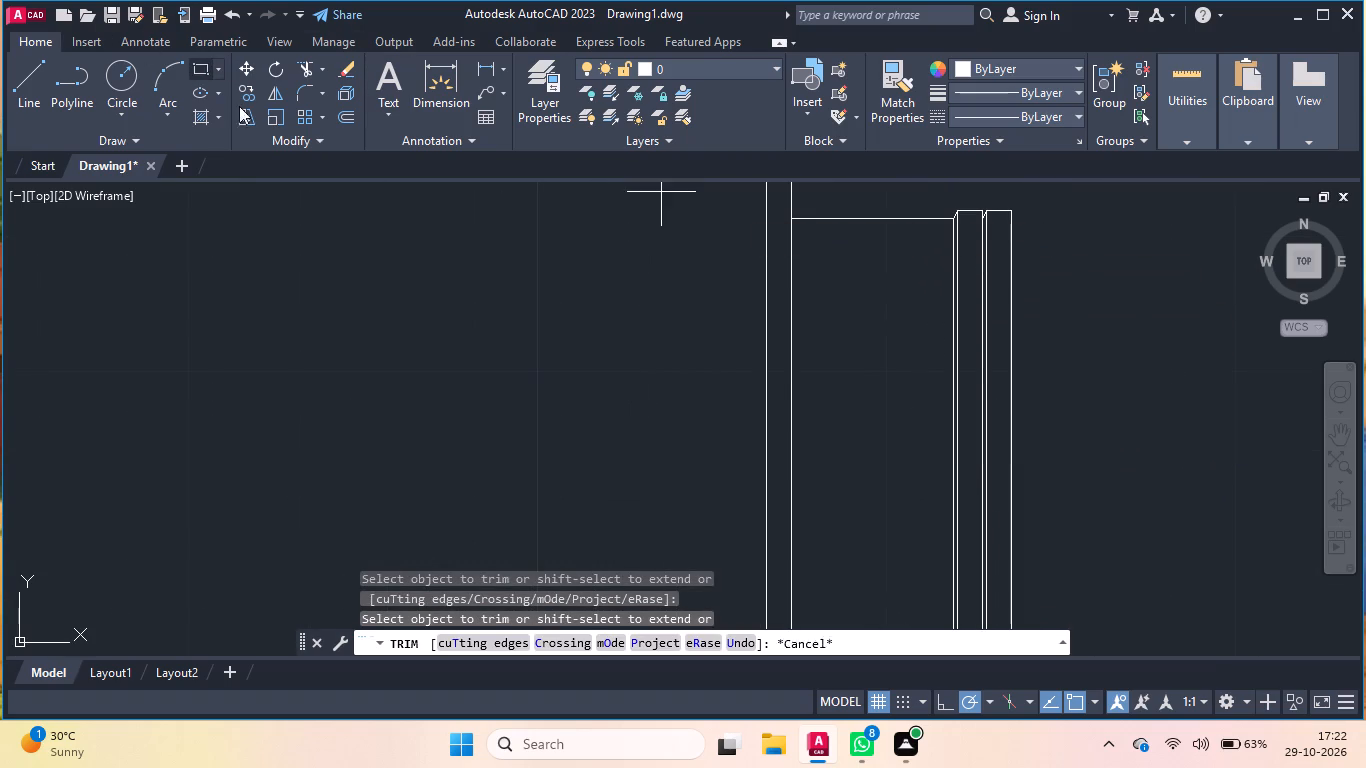
scroll(819, 364, up, 1)
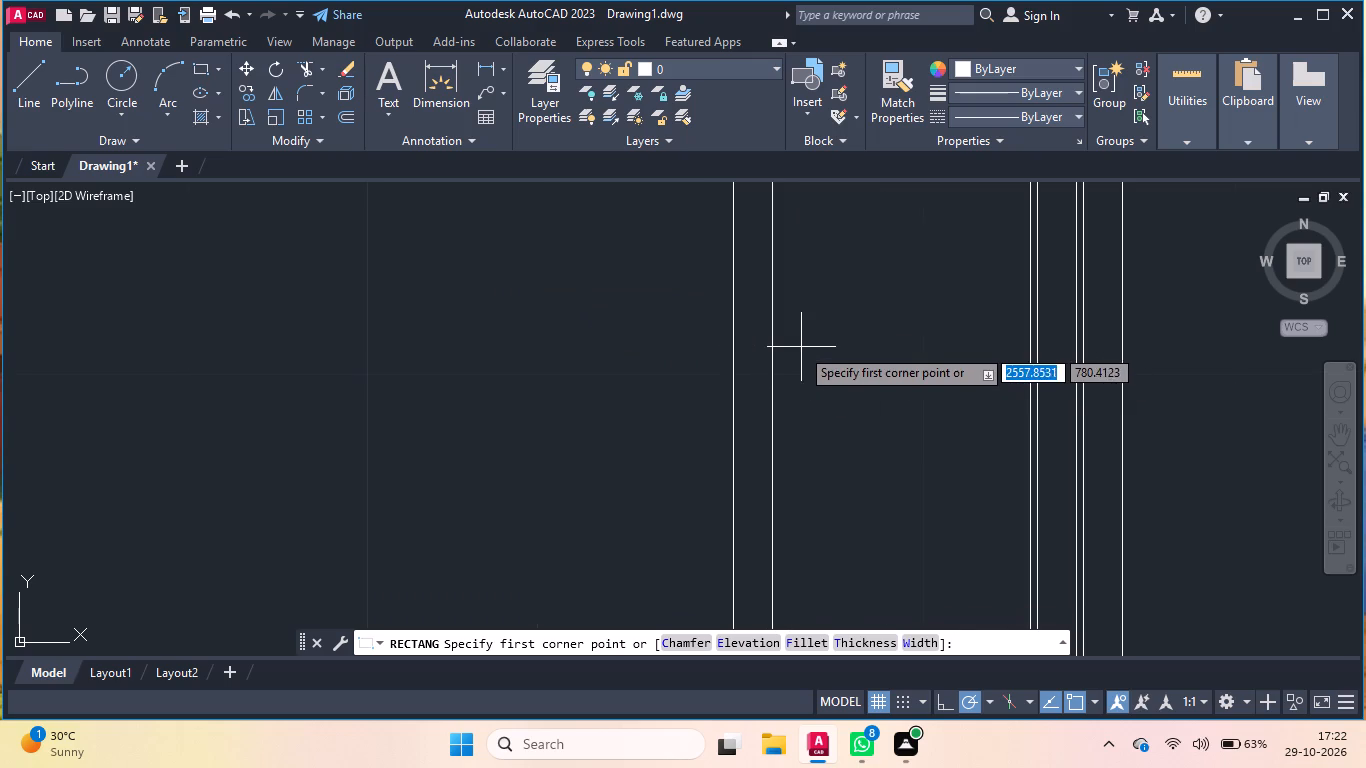
scroll(795, 346, up, 2)
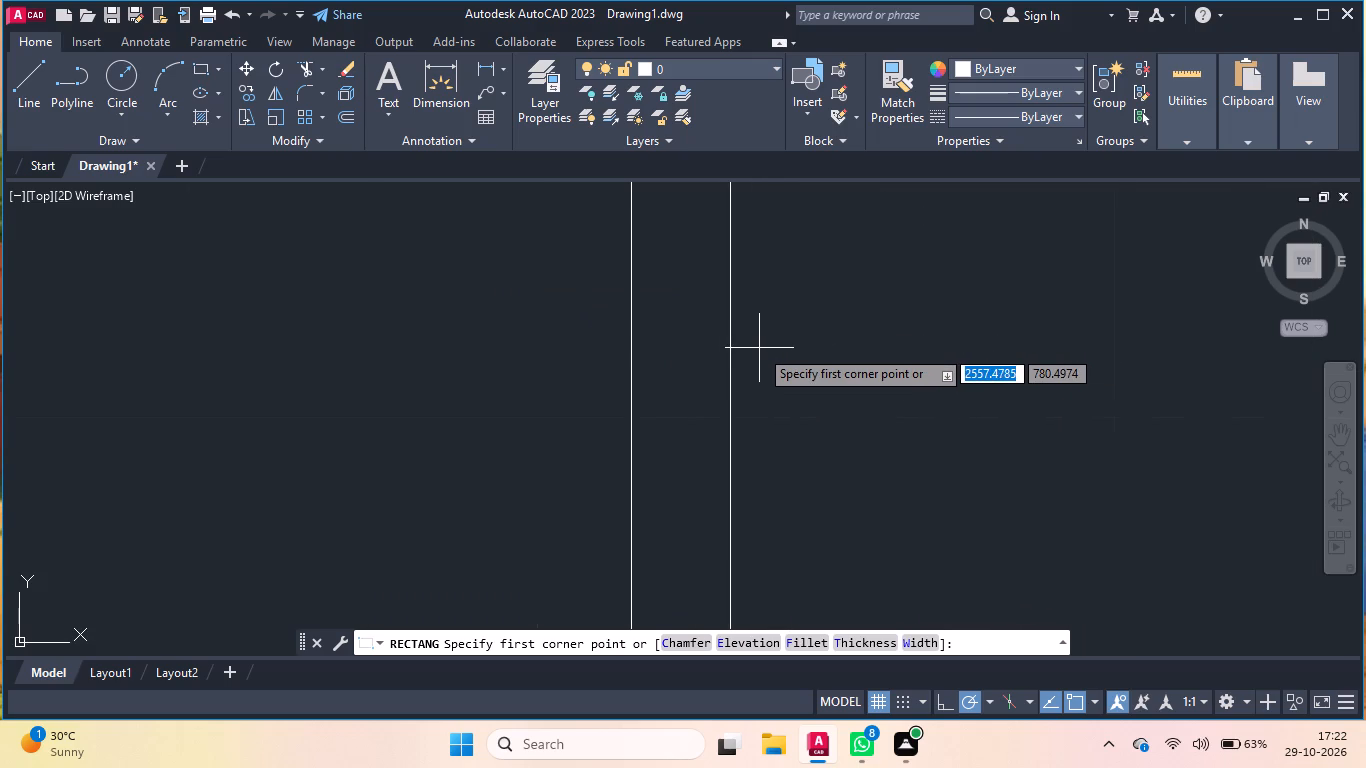
double_click(756, 350)
scroll(805, 375, down, 3)
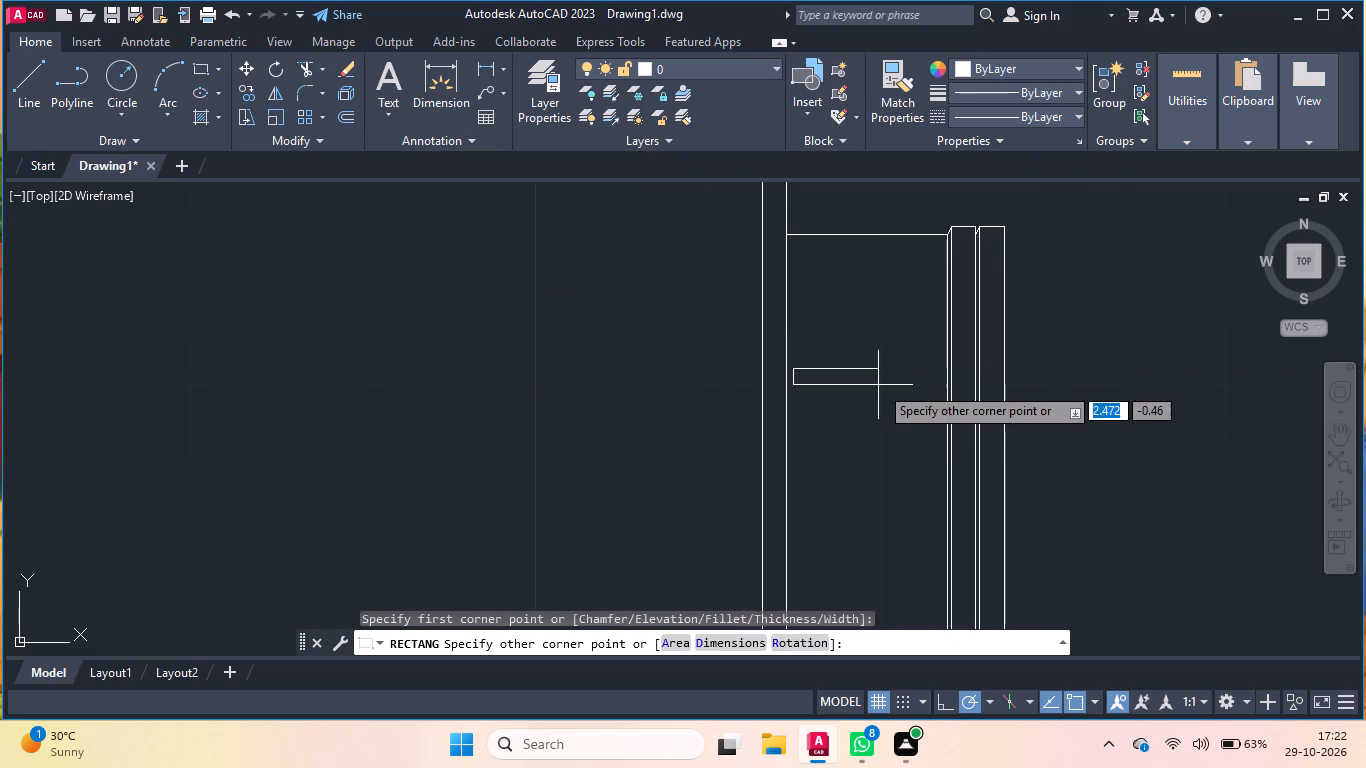
click(917, 518)
Move the rectangle slightly sideways toward the vertical strips so it sits roughly centred between the wall line and the first strip.
double_click(917, 516)
key(m)
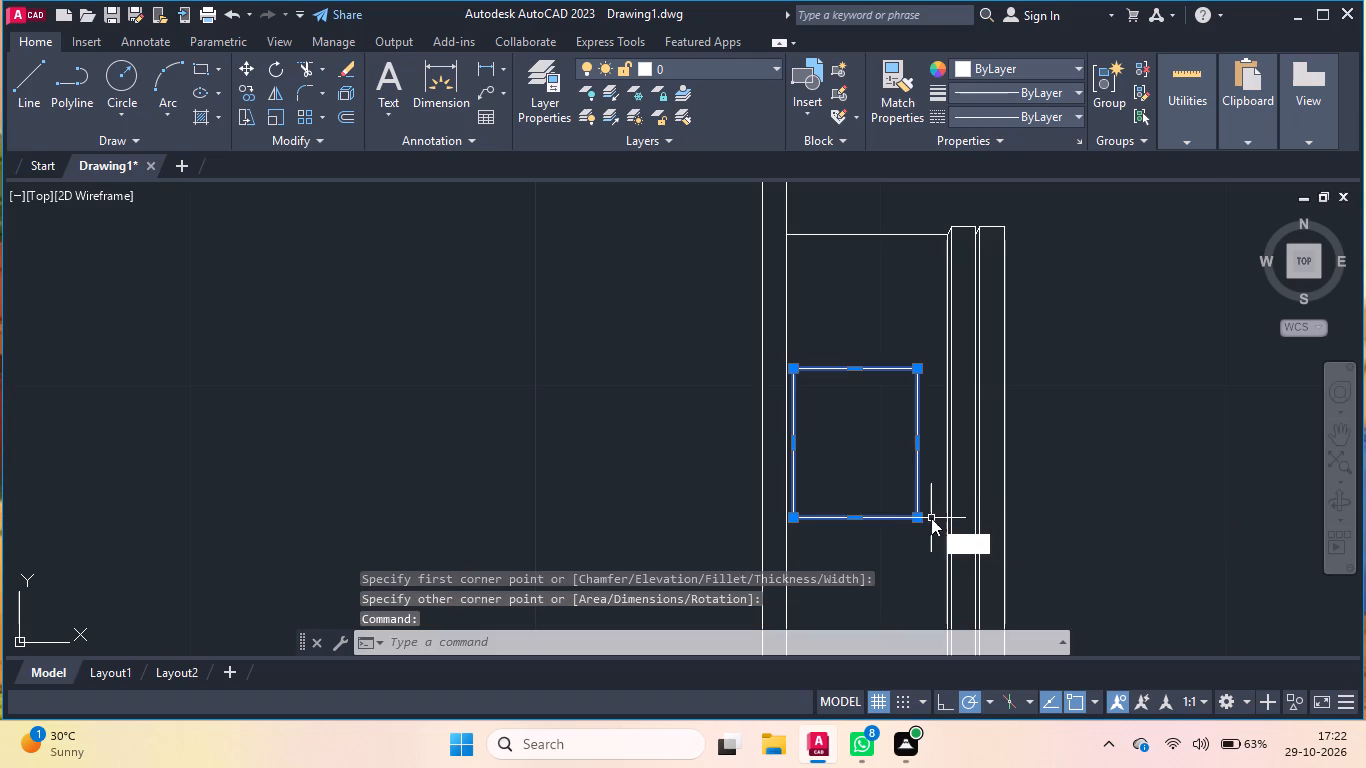
key(Return)
click(915, 460)
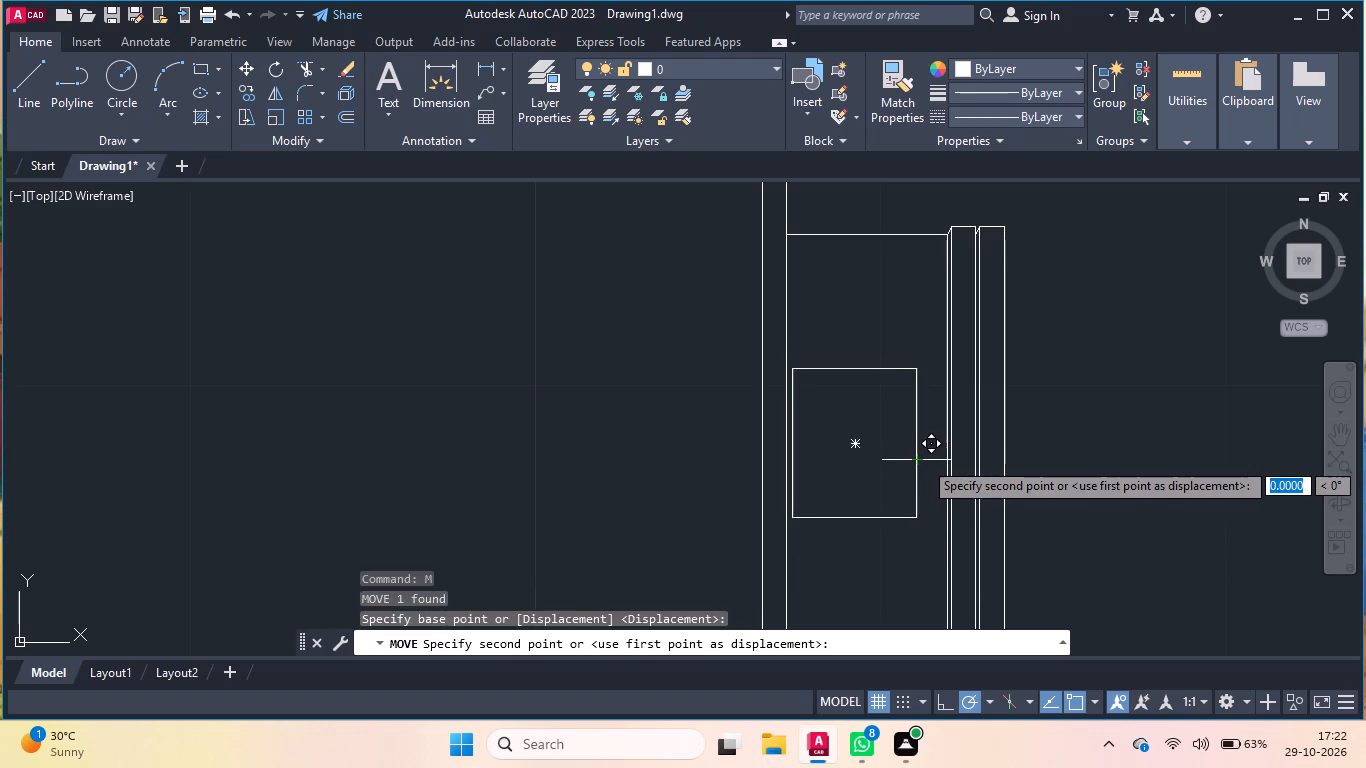
click(929, 459)
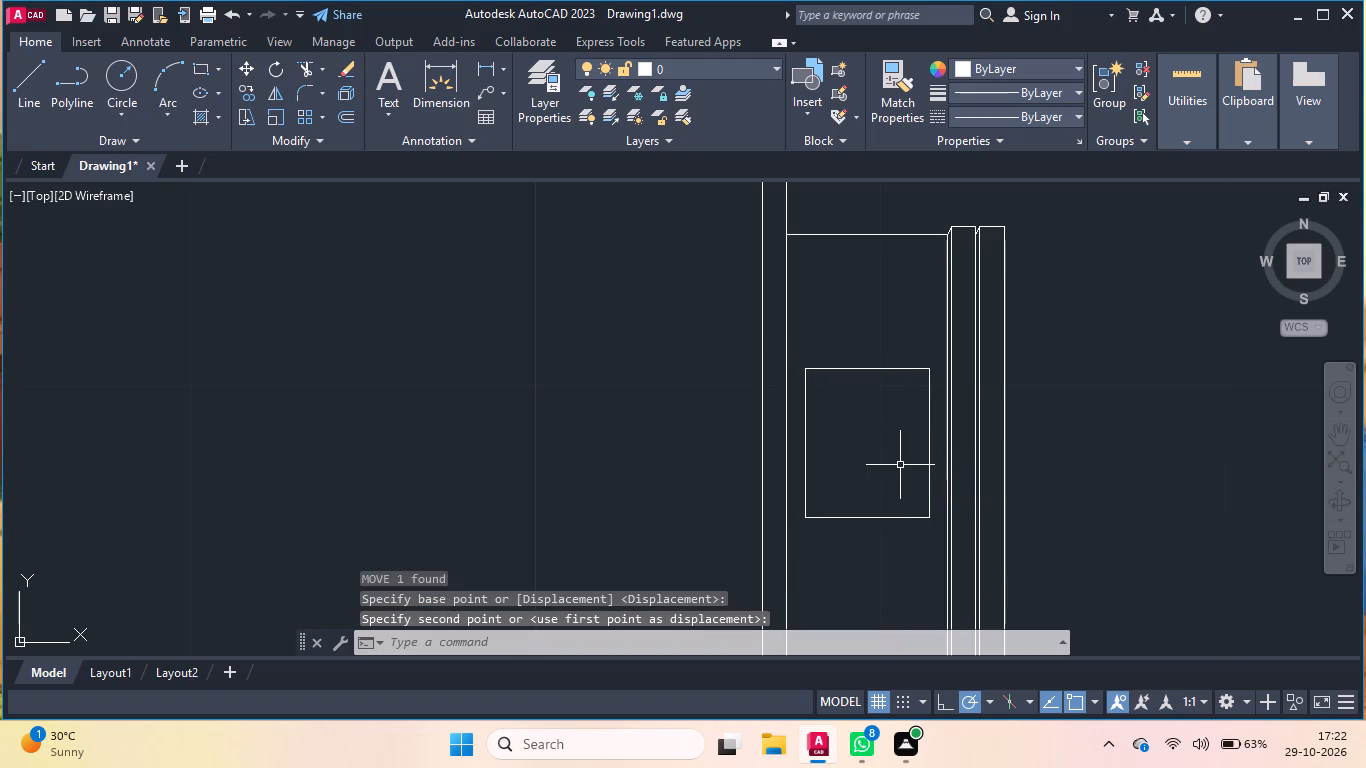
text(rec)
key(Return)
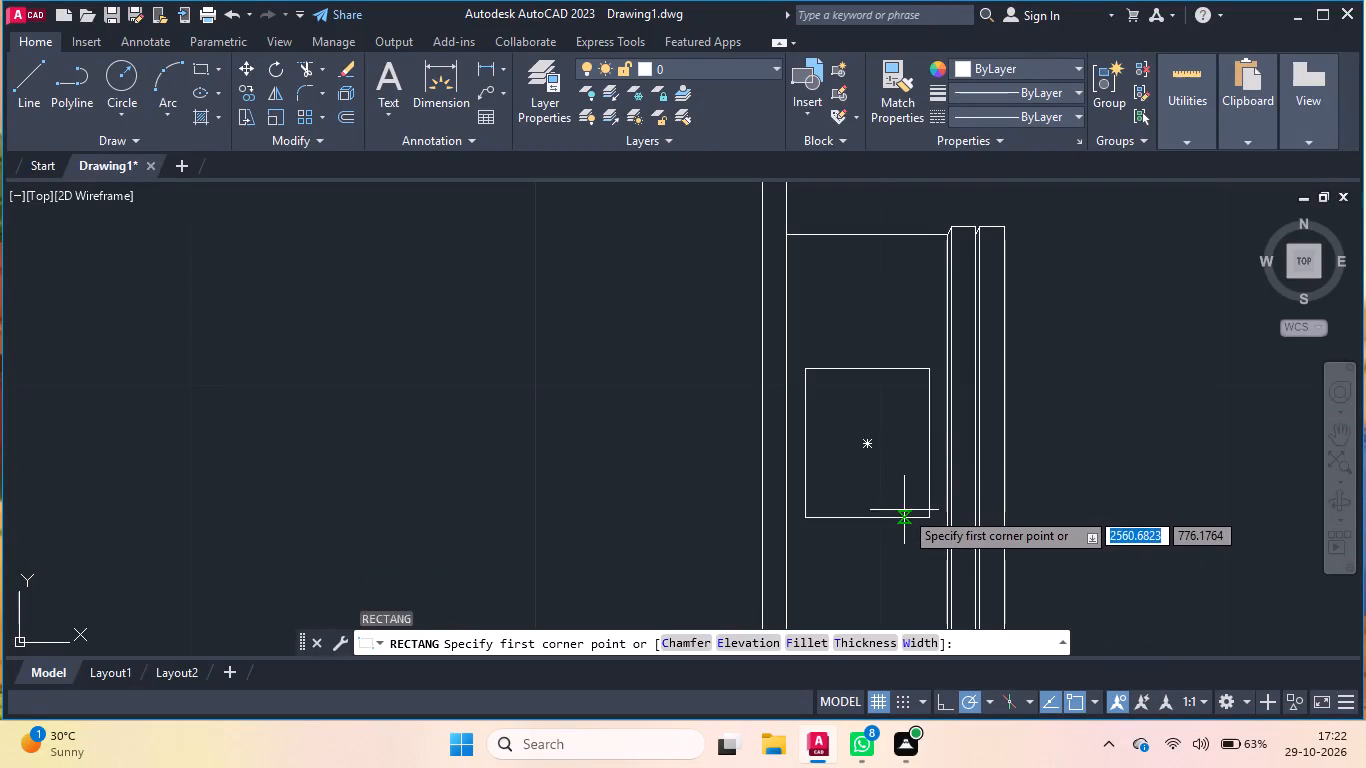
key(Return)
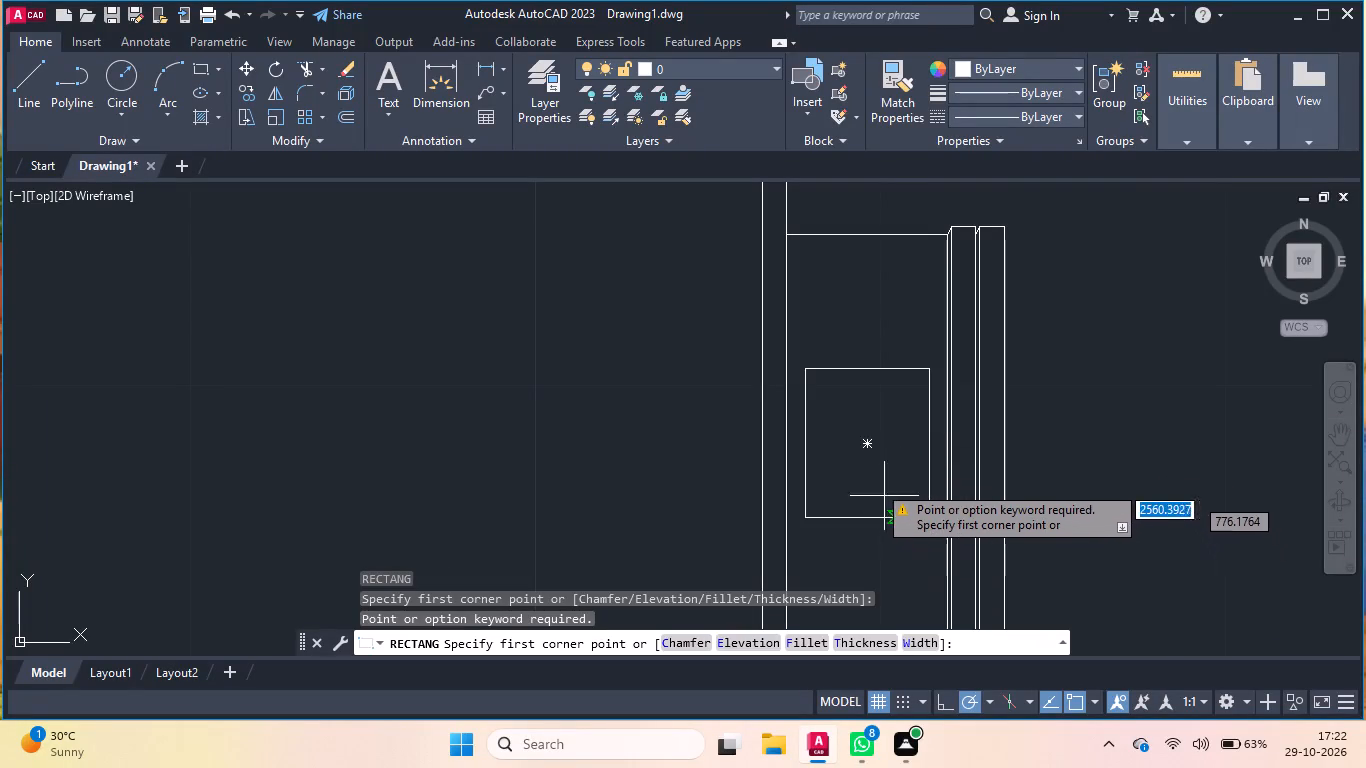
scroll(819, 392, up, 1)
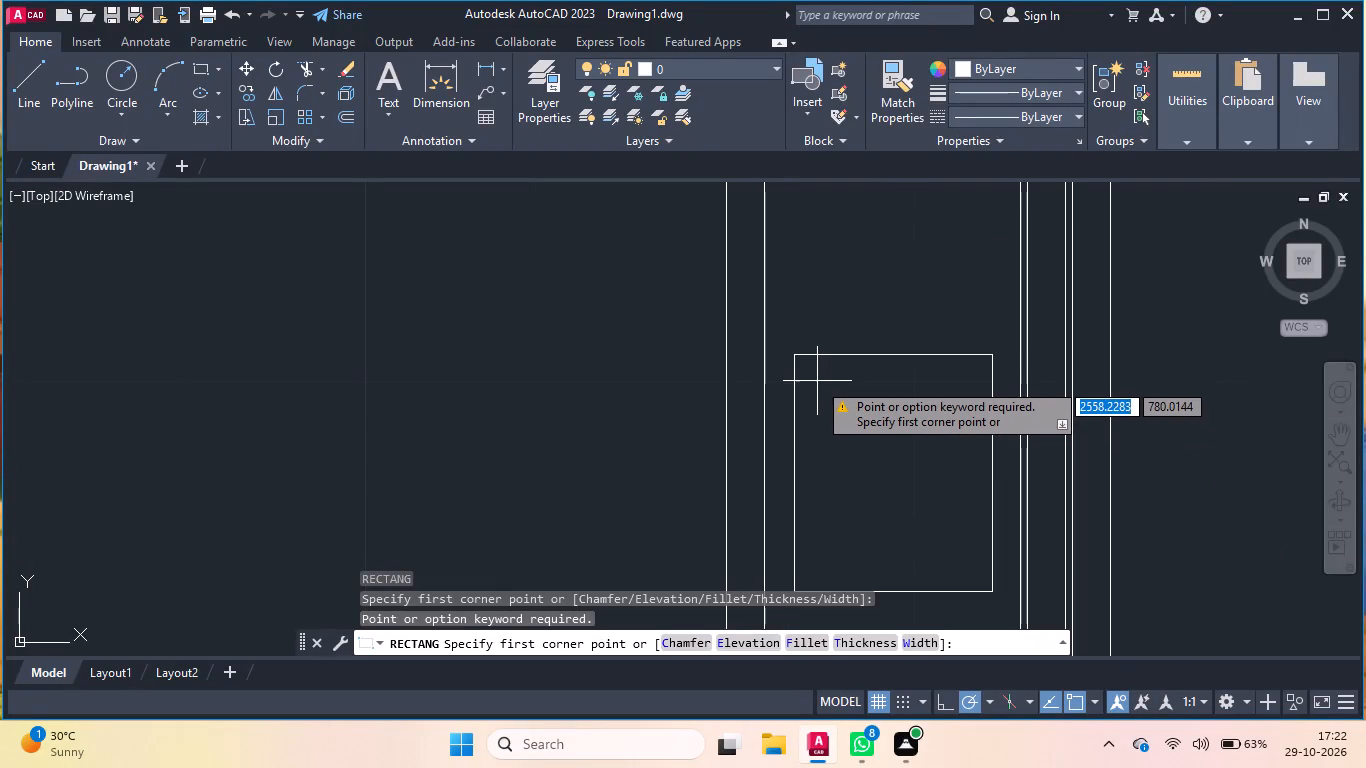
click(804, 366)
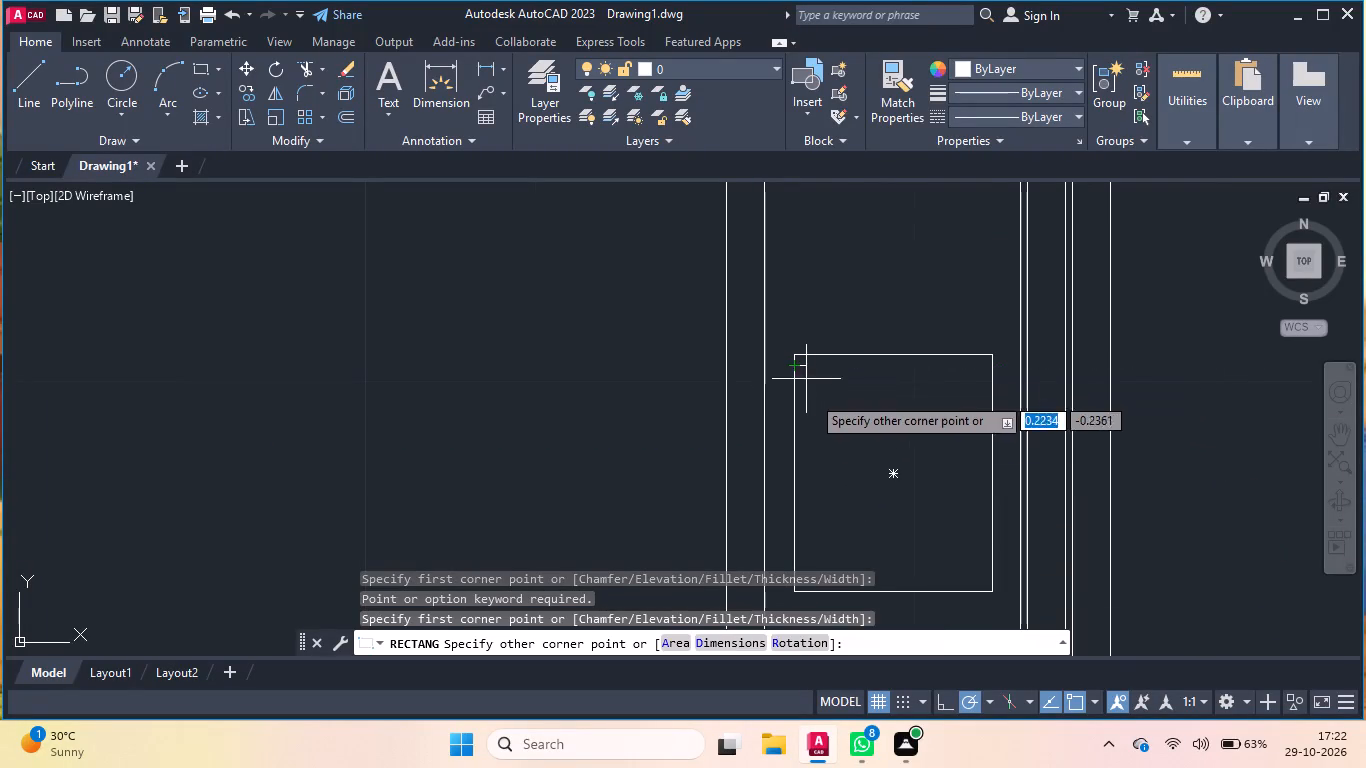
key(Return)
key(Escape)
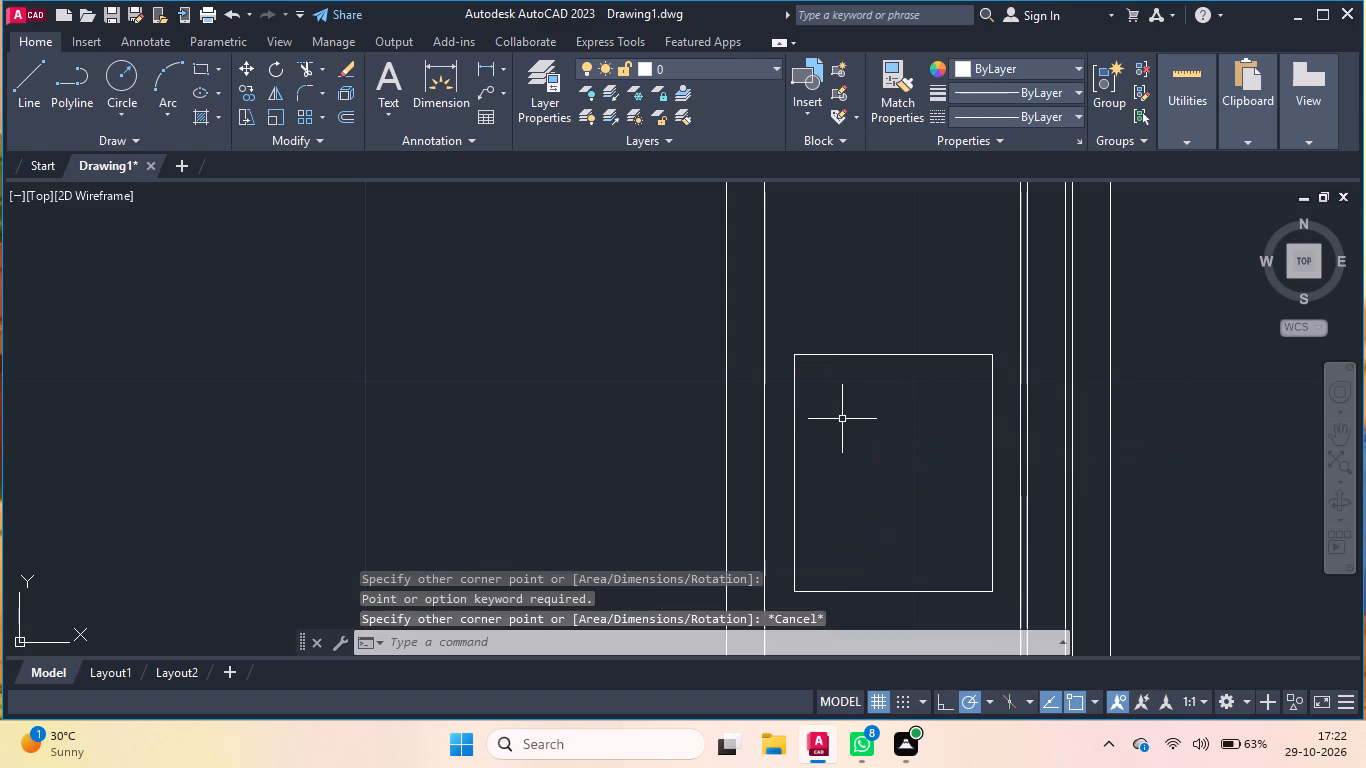
Draw a second rectangle about 3.42 by 4.13 units just inside the first one, leaving a narrow even border.
click(198, 68)
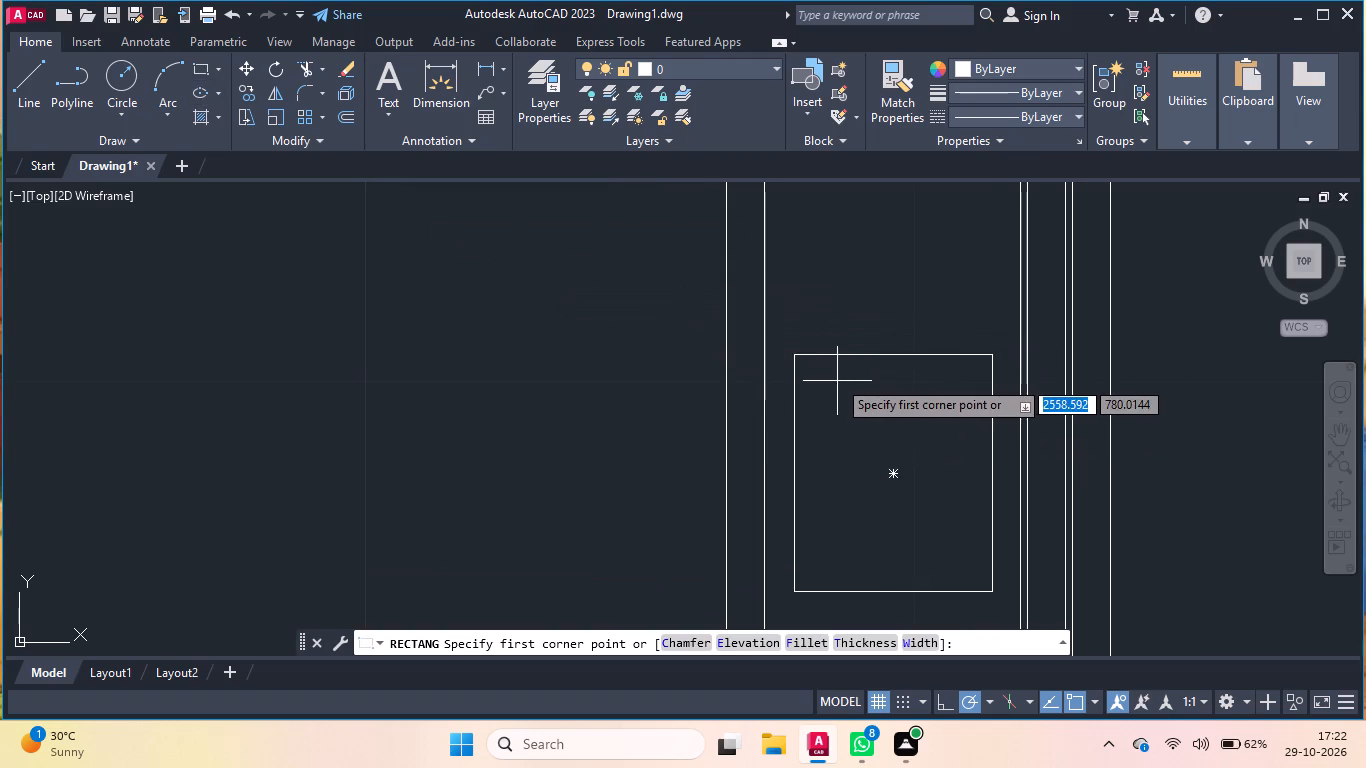
scroll(837, 379, up, 2)
scroll(762, 350, up, 1)
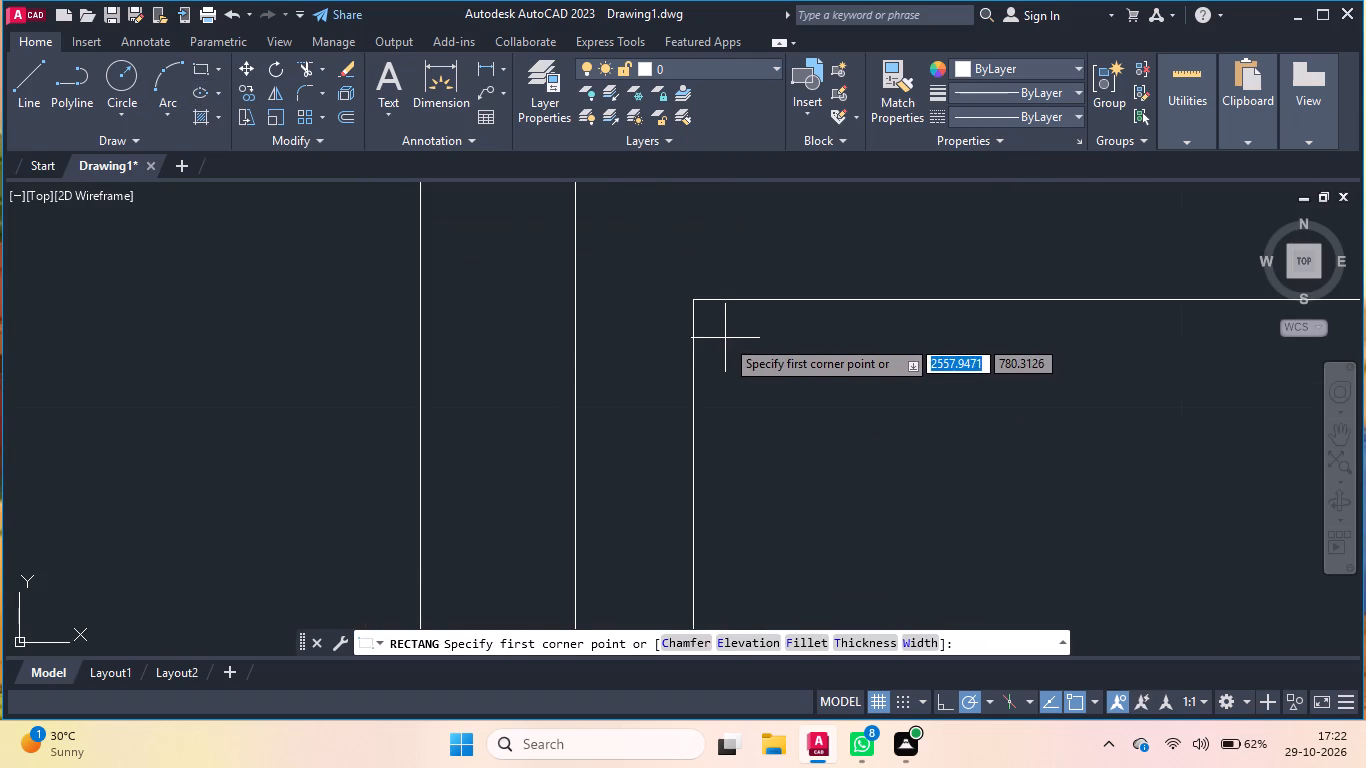
scroll(724, 327, up, 1)
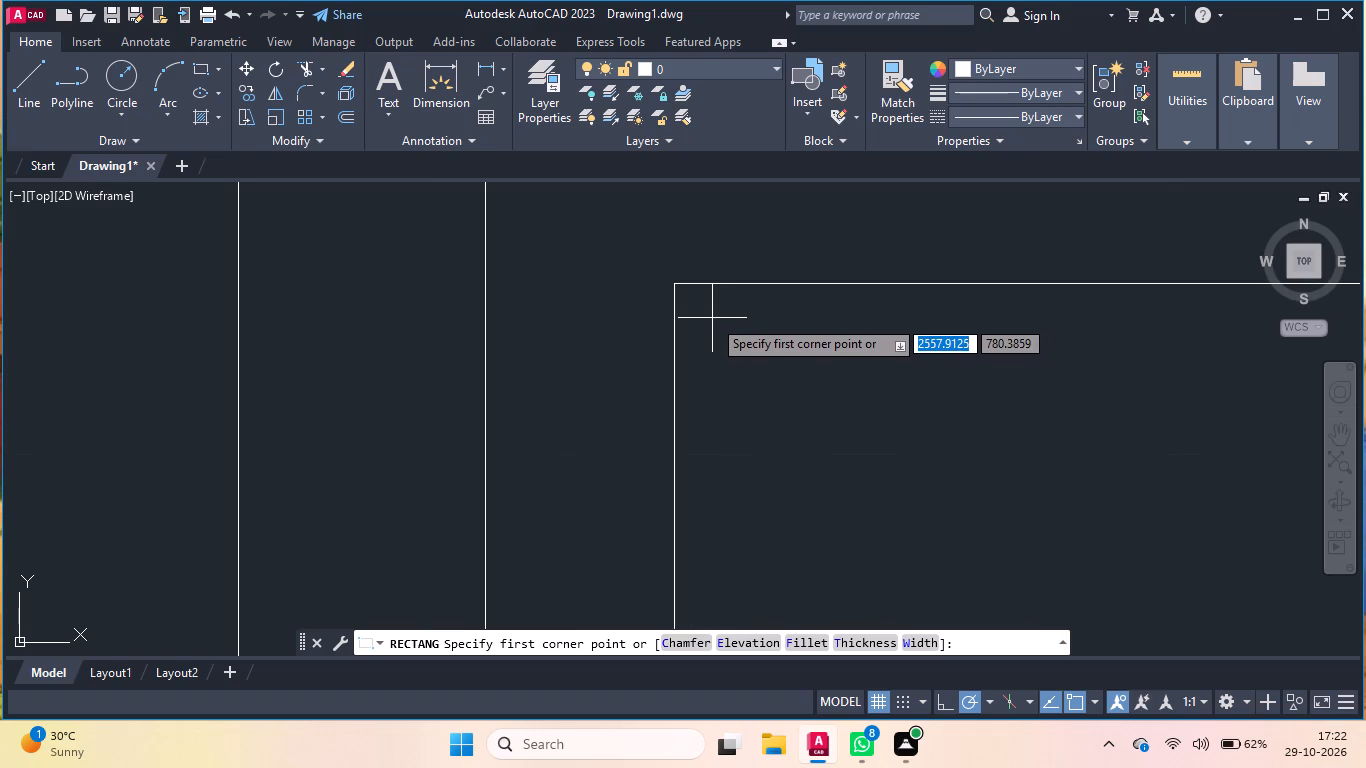
double_click(707, 318)
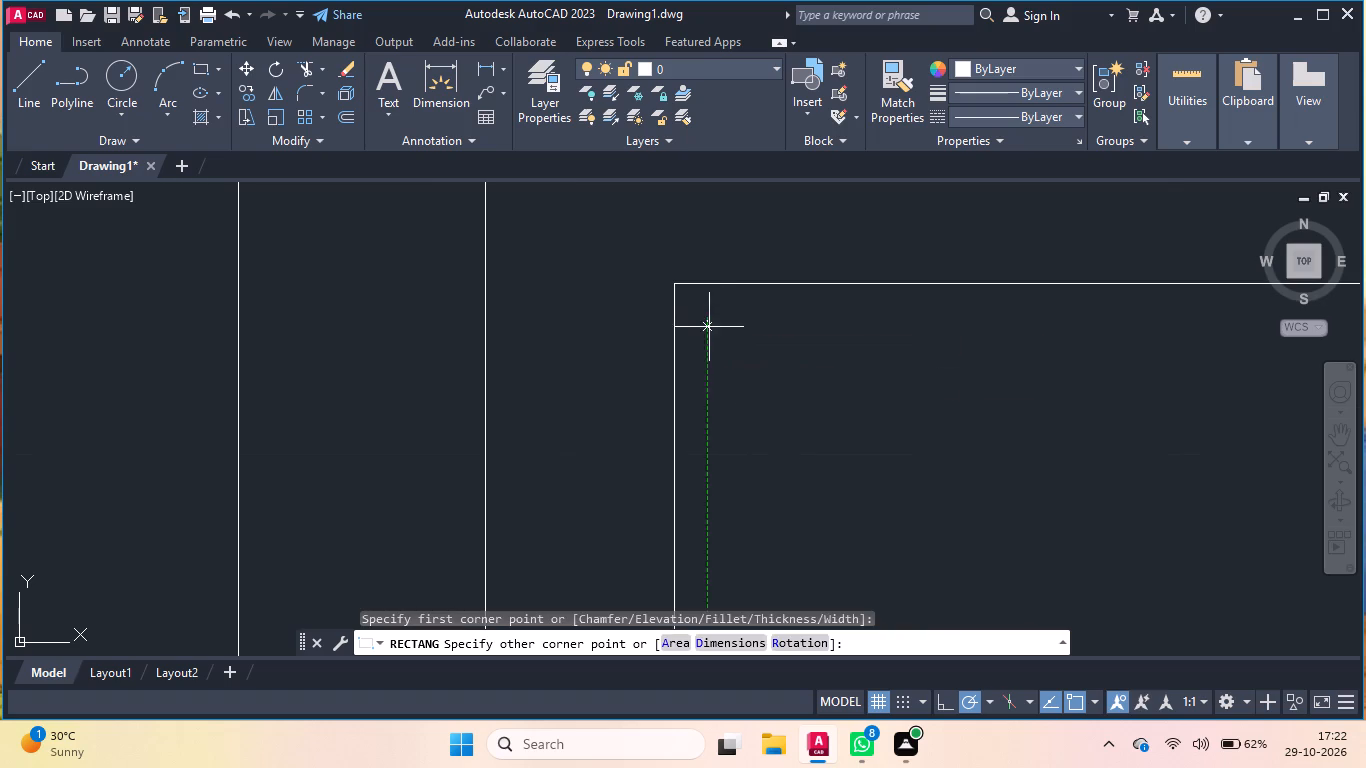
scroll(727, 365, down, 4)
scroll(847, 335, down, 1)
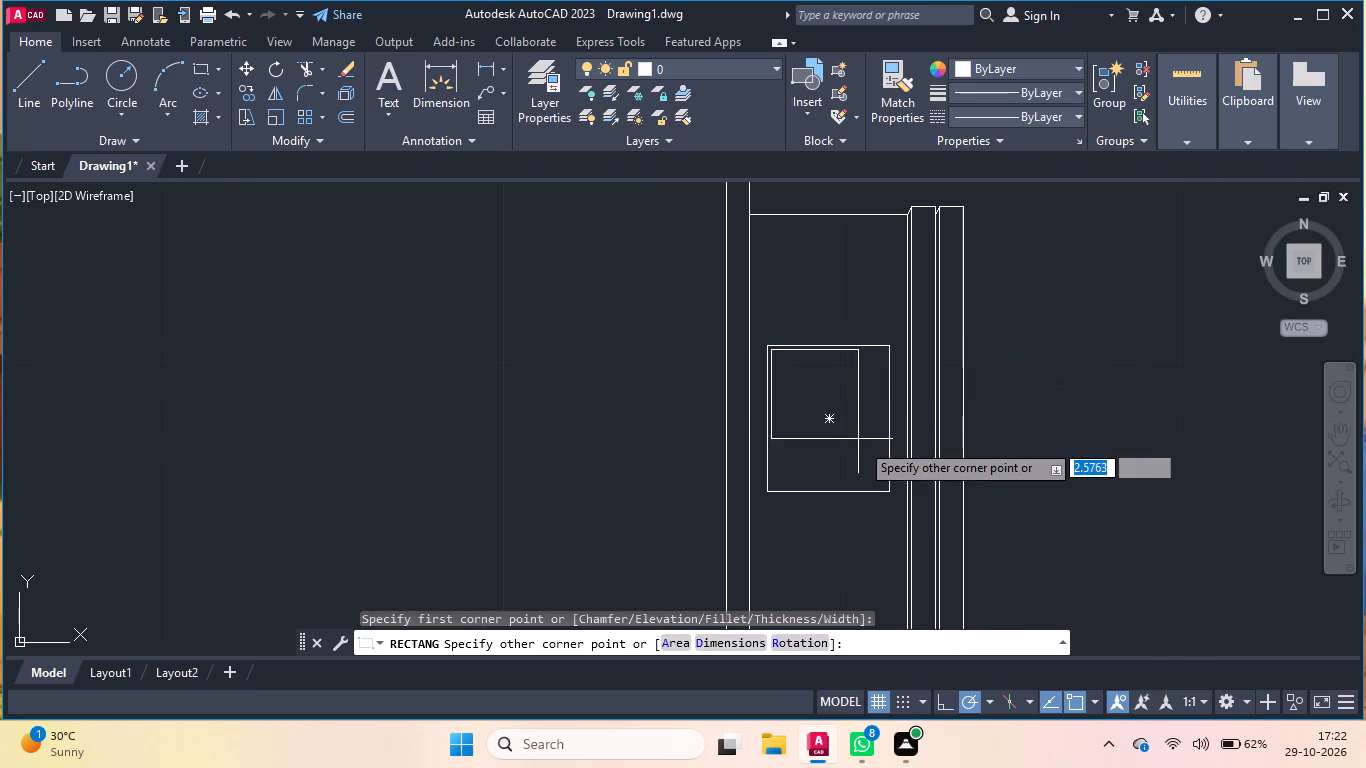
scroll(884, 491, up, 4)
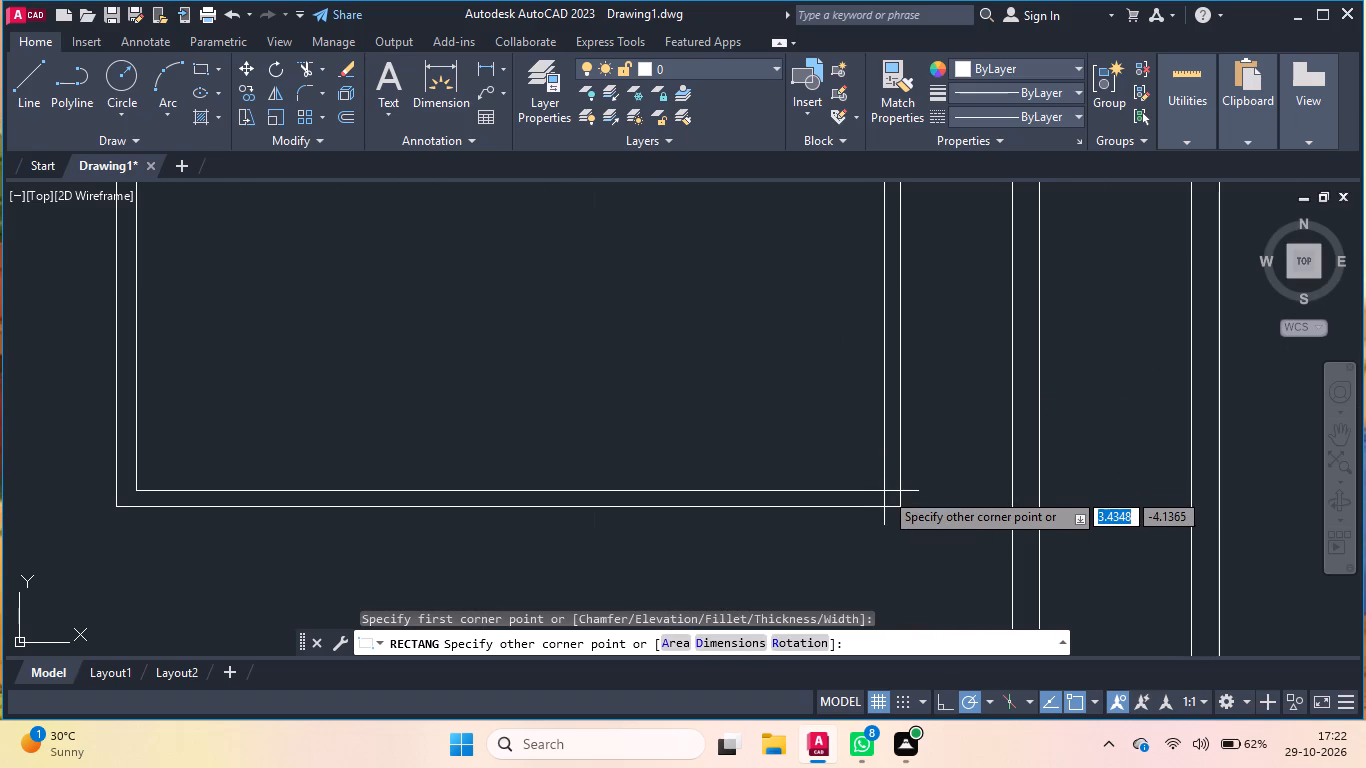
scroll(876, 491, down, 2)
scroll(876, 491, up, 1)
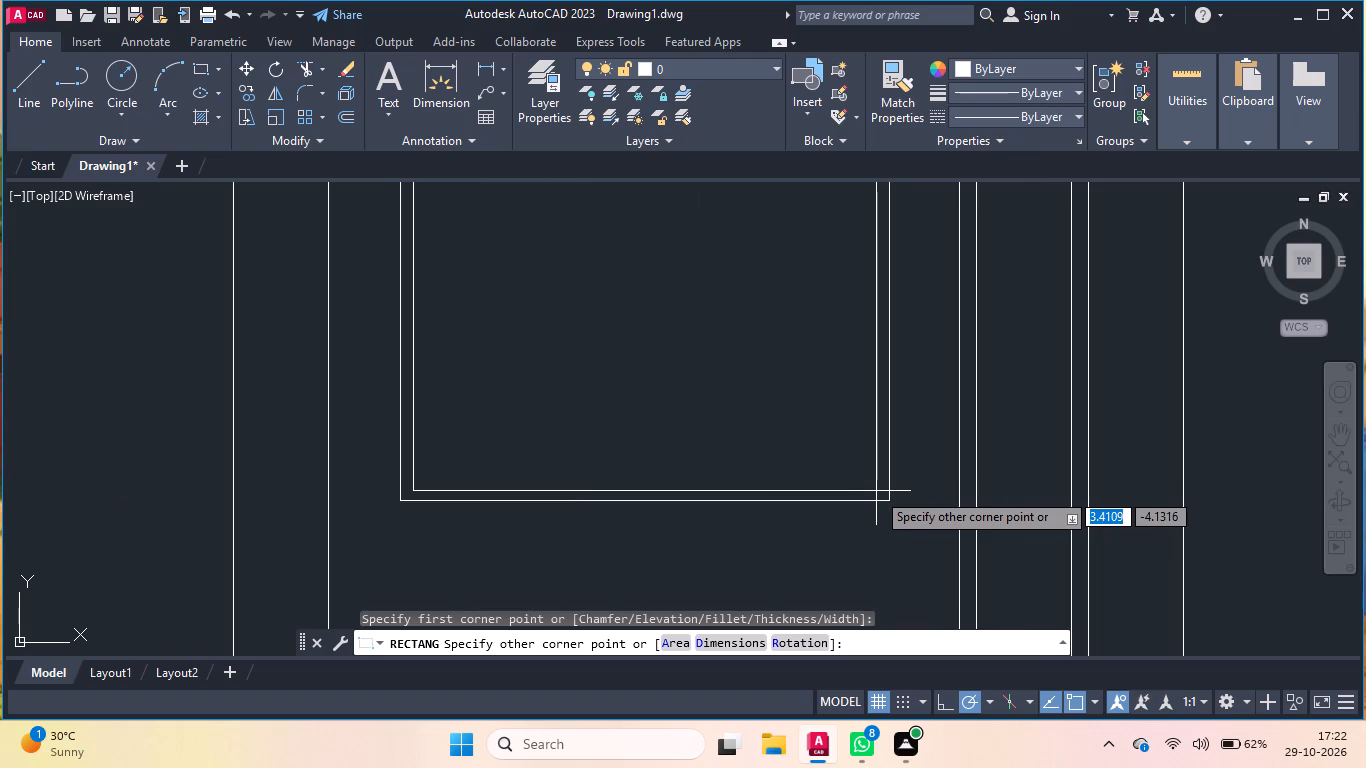
scroll(876, 491, up, 1)
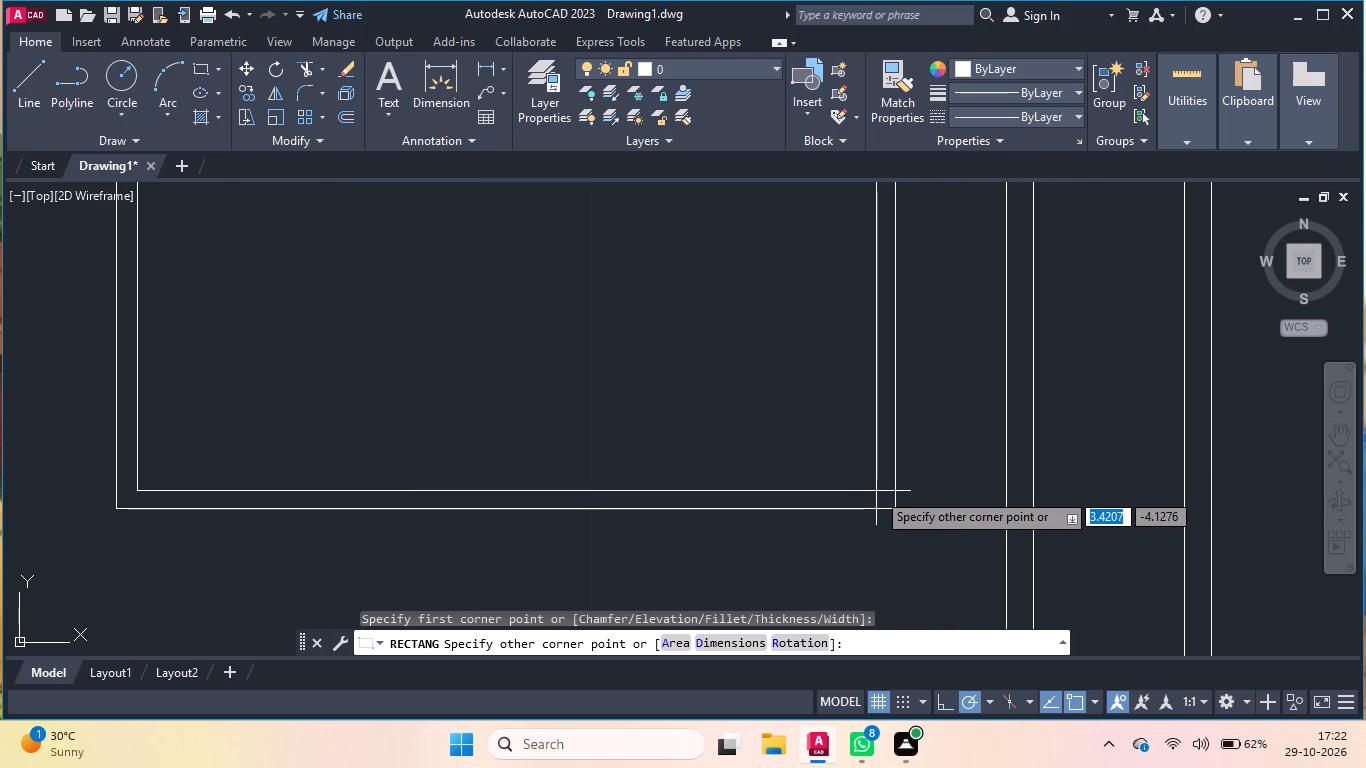
click(876, 491)
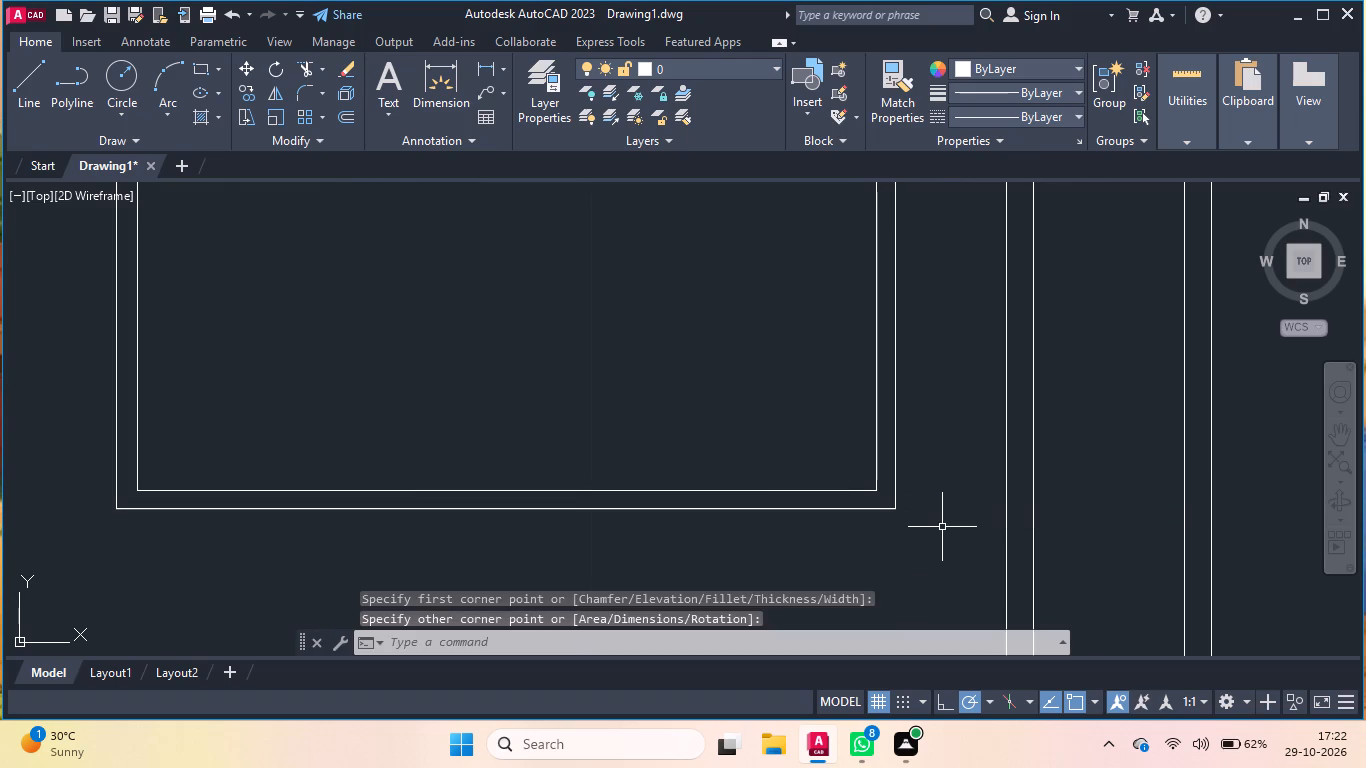
Draw a third rectangle about 3.34 by 4.04 units just inside the second one, with a thinner border.
scroll(942, 527, down, 4)
key(Return)
scroll(888, 386, up, 4)
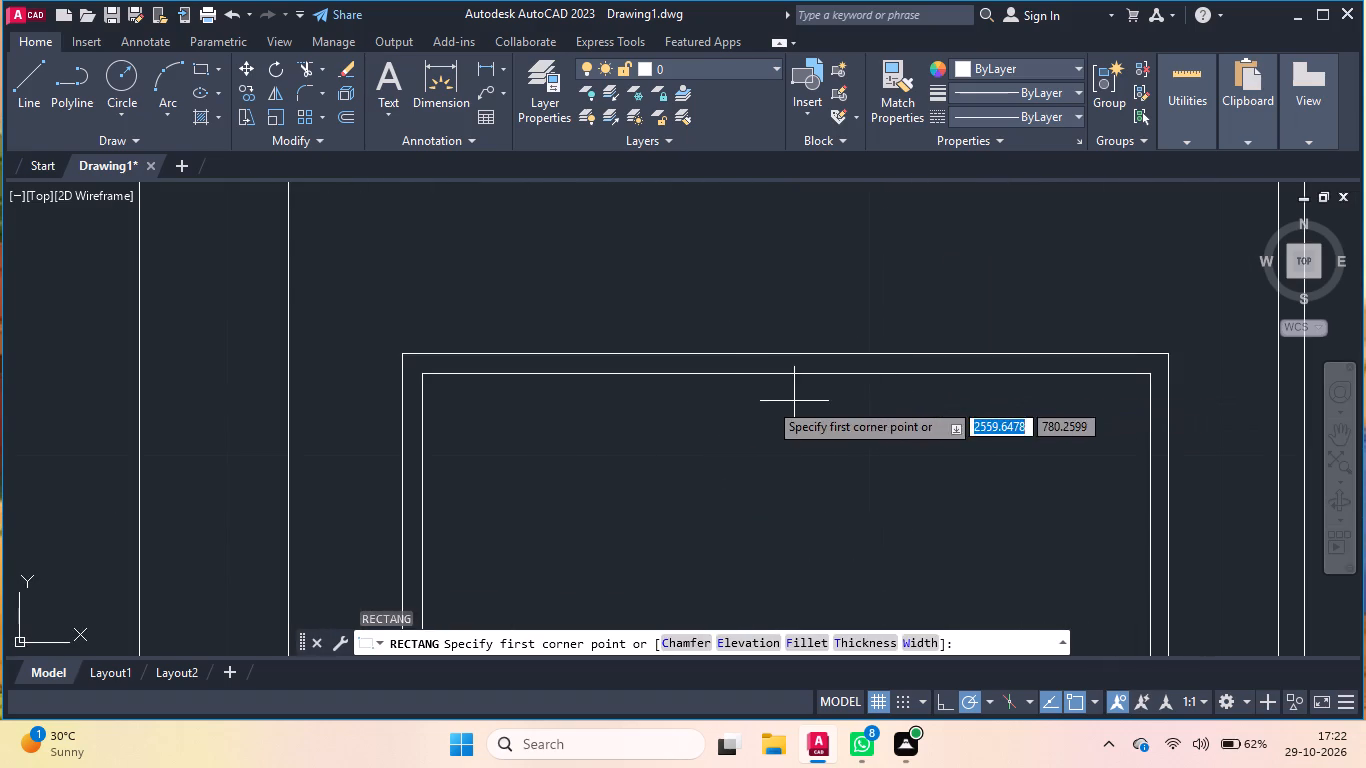
scroll(465, 378, up, 4)
scroll(542, 377, down, 3)
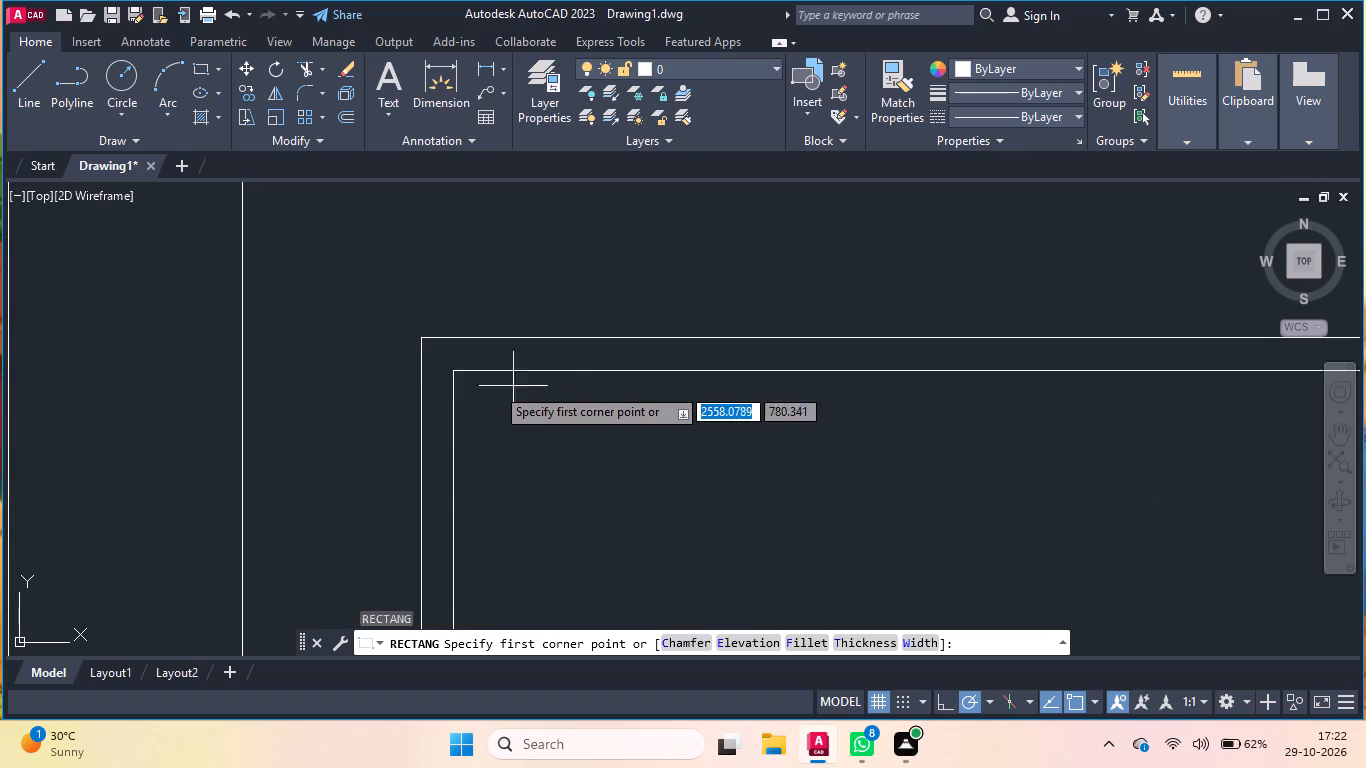
scroll(441, 383, up, 2)
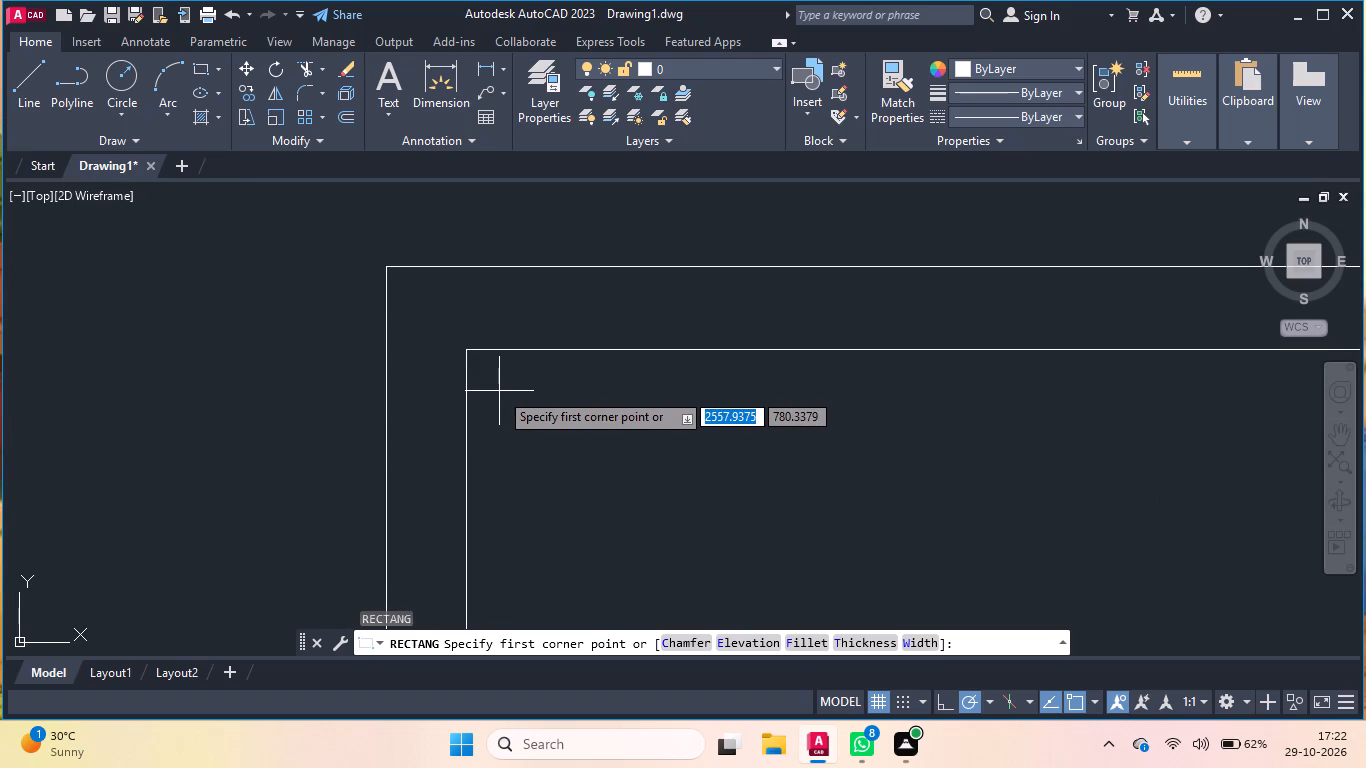
click(498, 387)
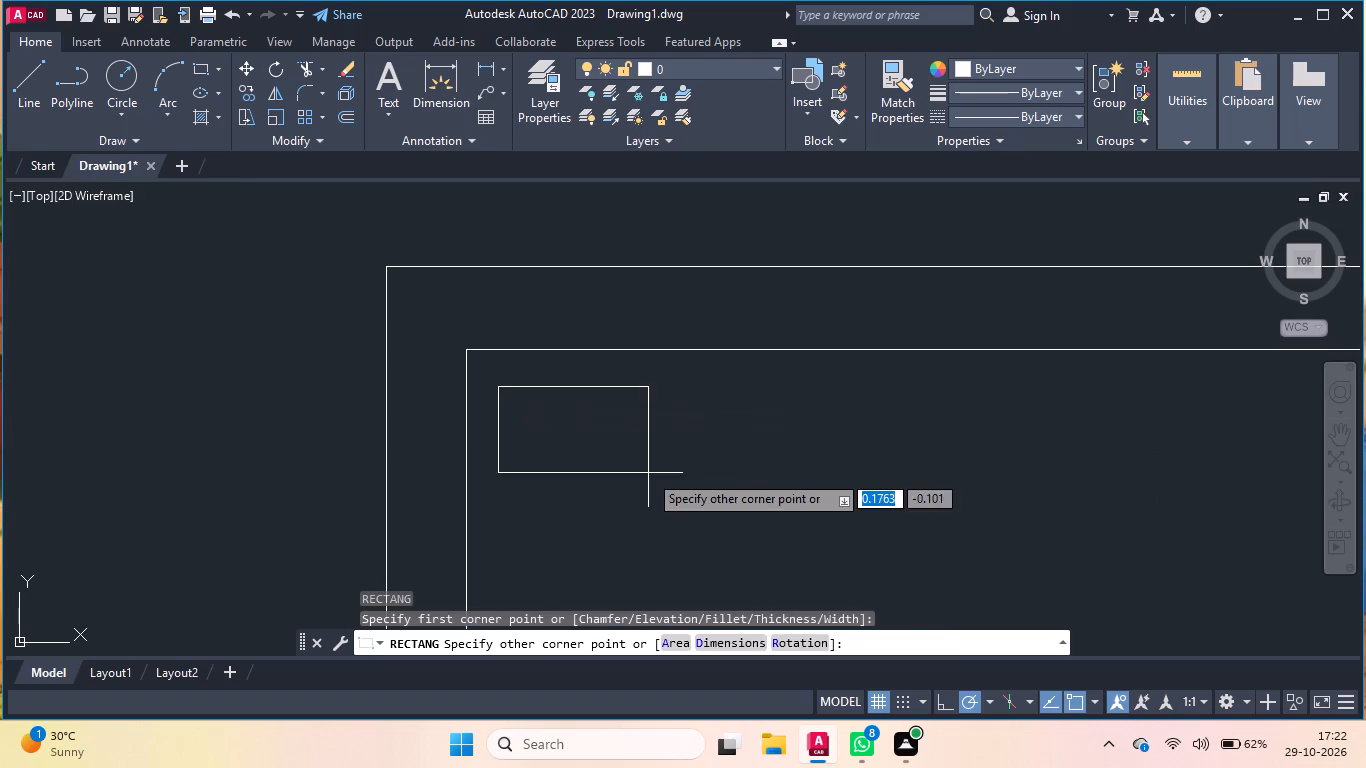
scroll(665, 378, down, 8)
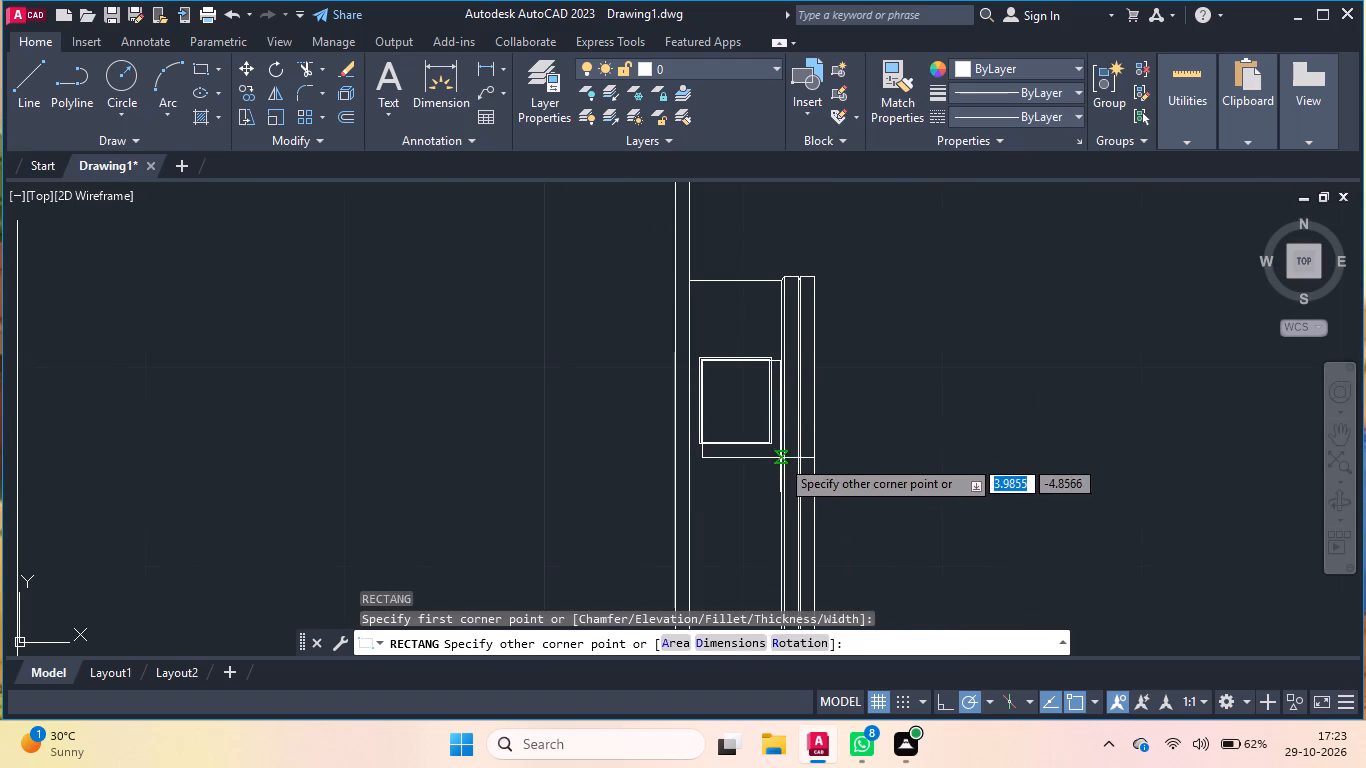
scroll(764, 435, up, 9)
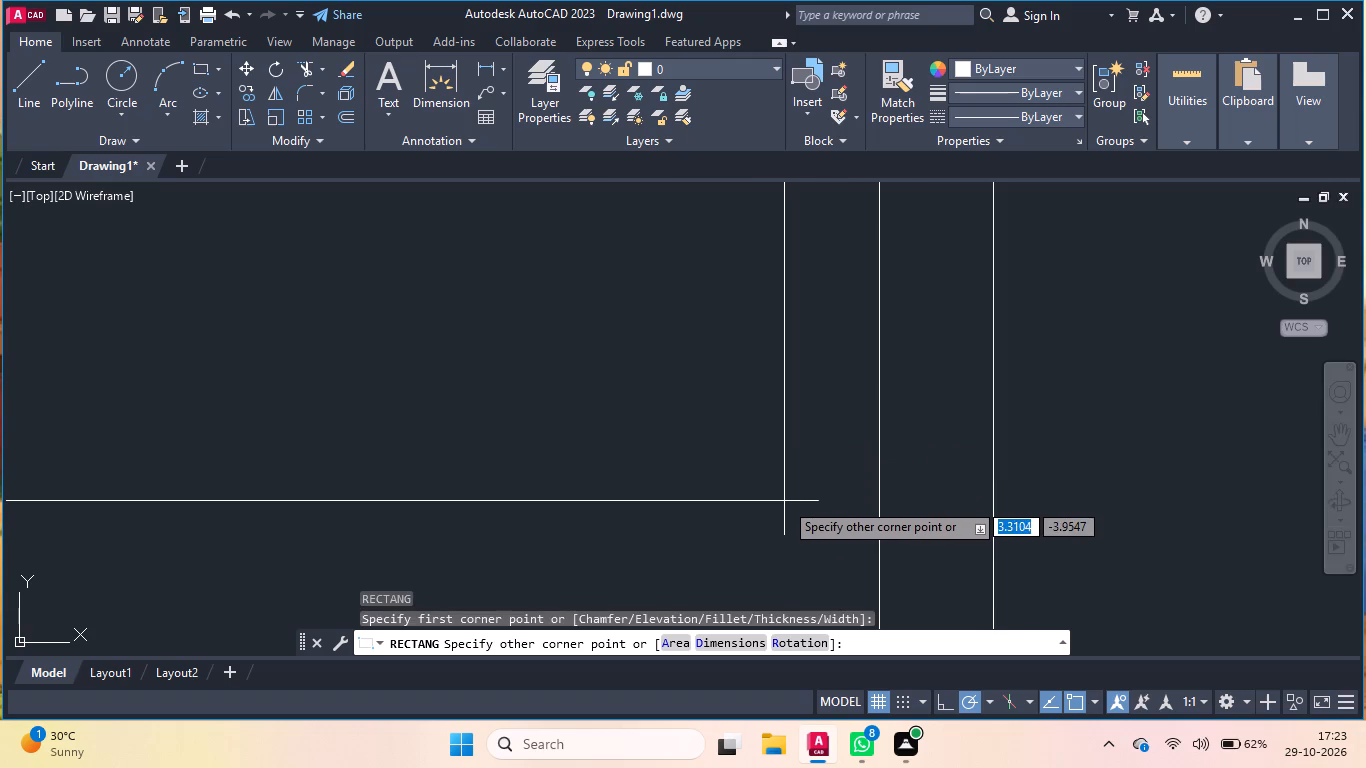
scroll(784, 501, down, 1)
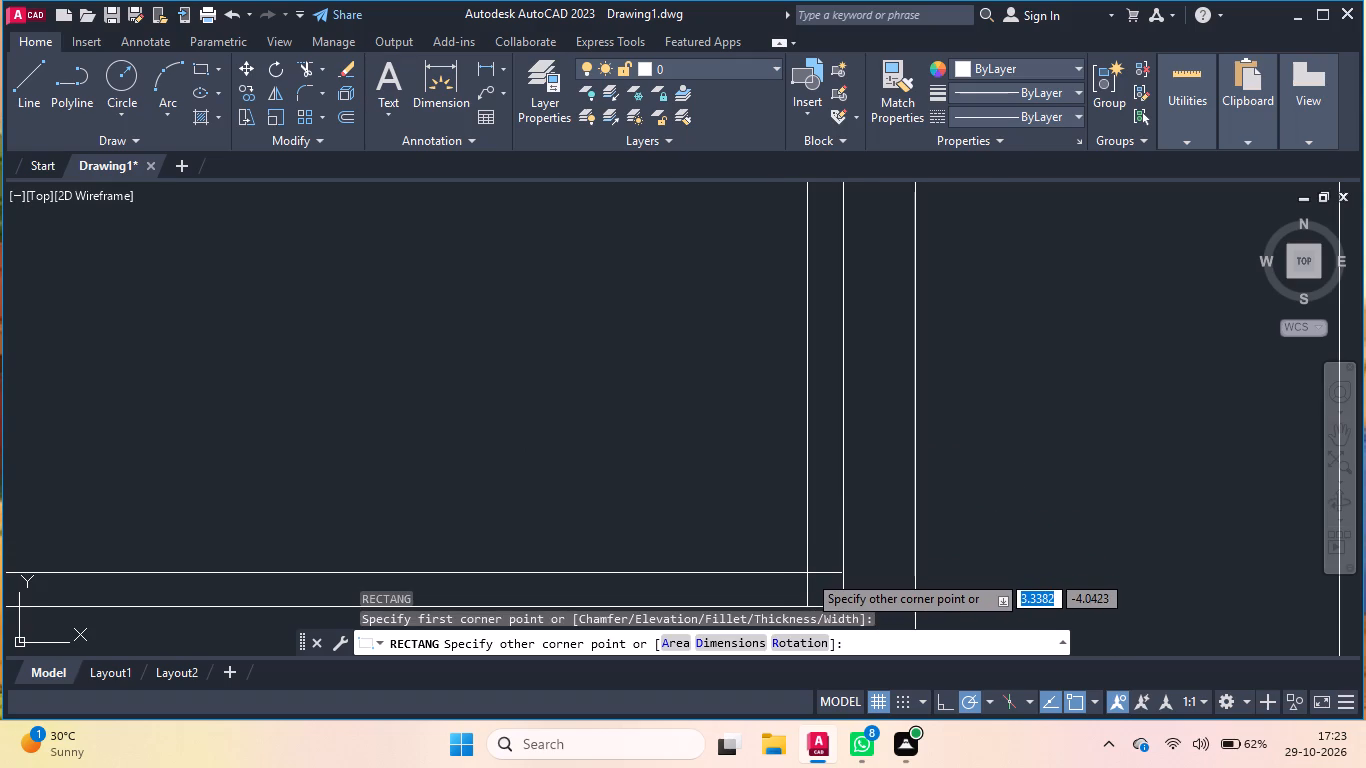
click(808, 573)
Draw a vertical line from the midpoint of the innermost rectangle's top edge straight down to its bottom edge.
scroll(930, 570, down, 5)
key(l)
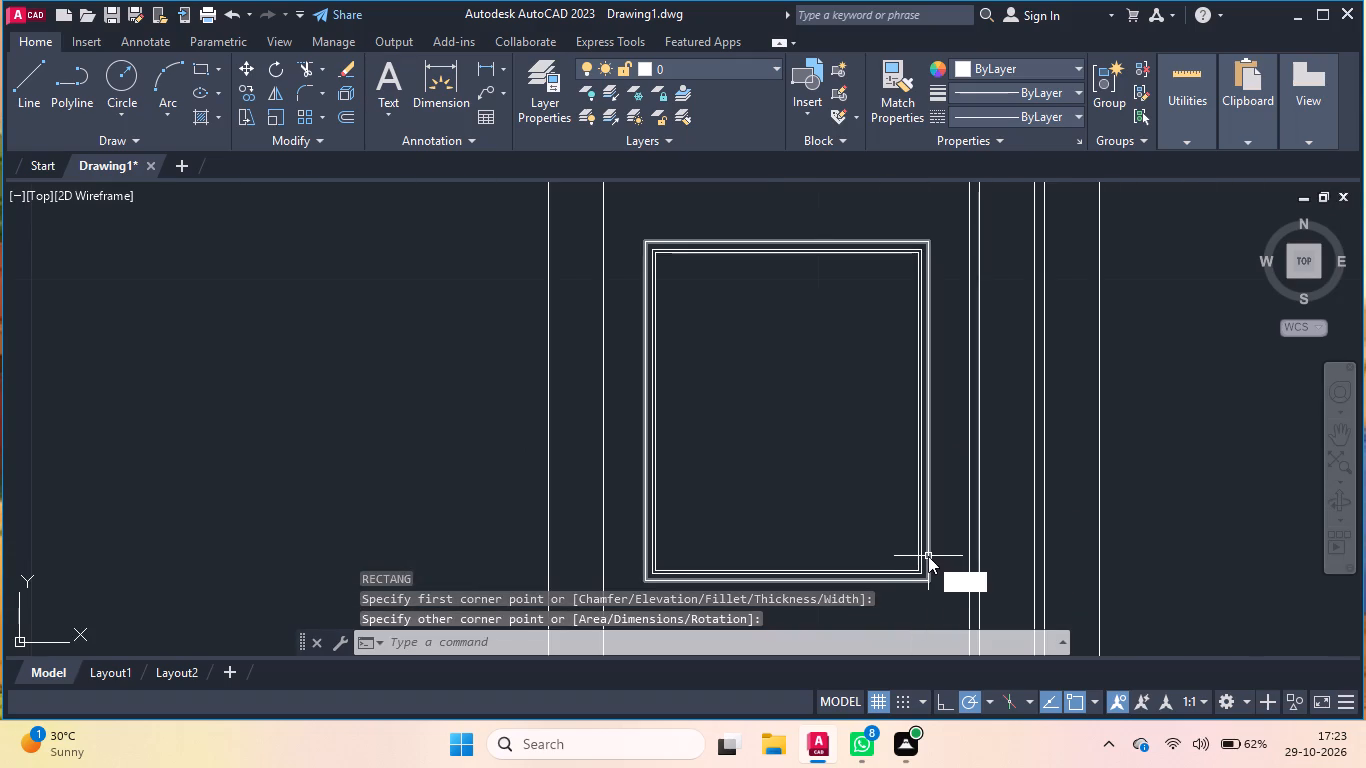
key(Return)
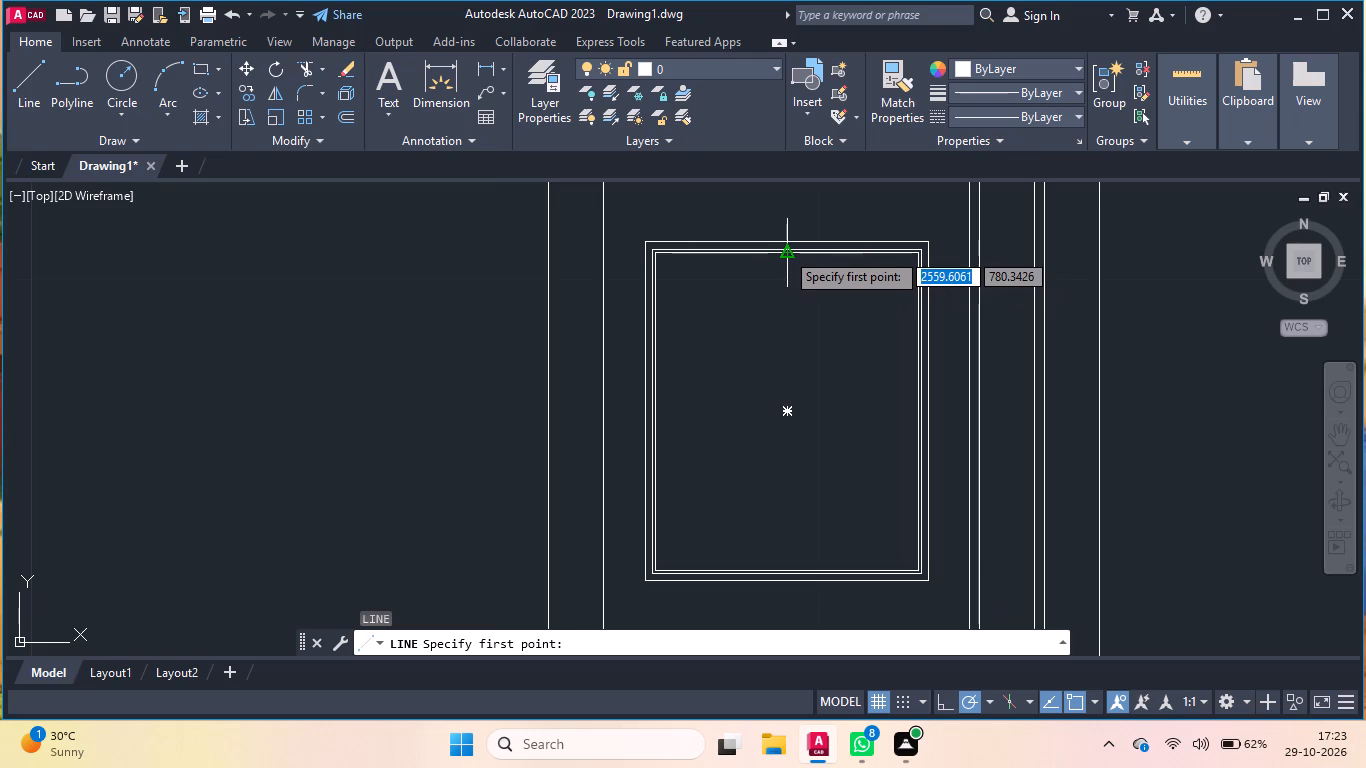
scroll(783, 251, up, 4)
scroll(773, 271, down, 3)
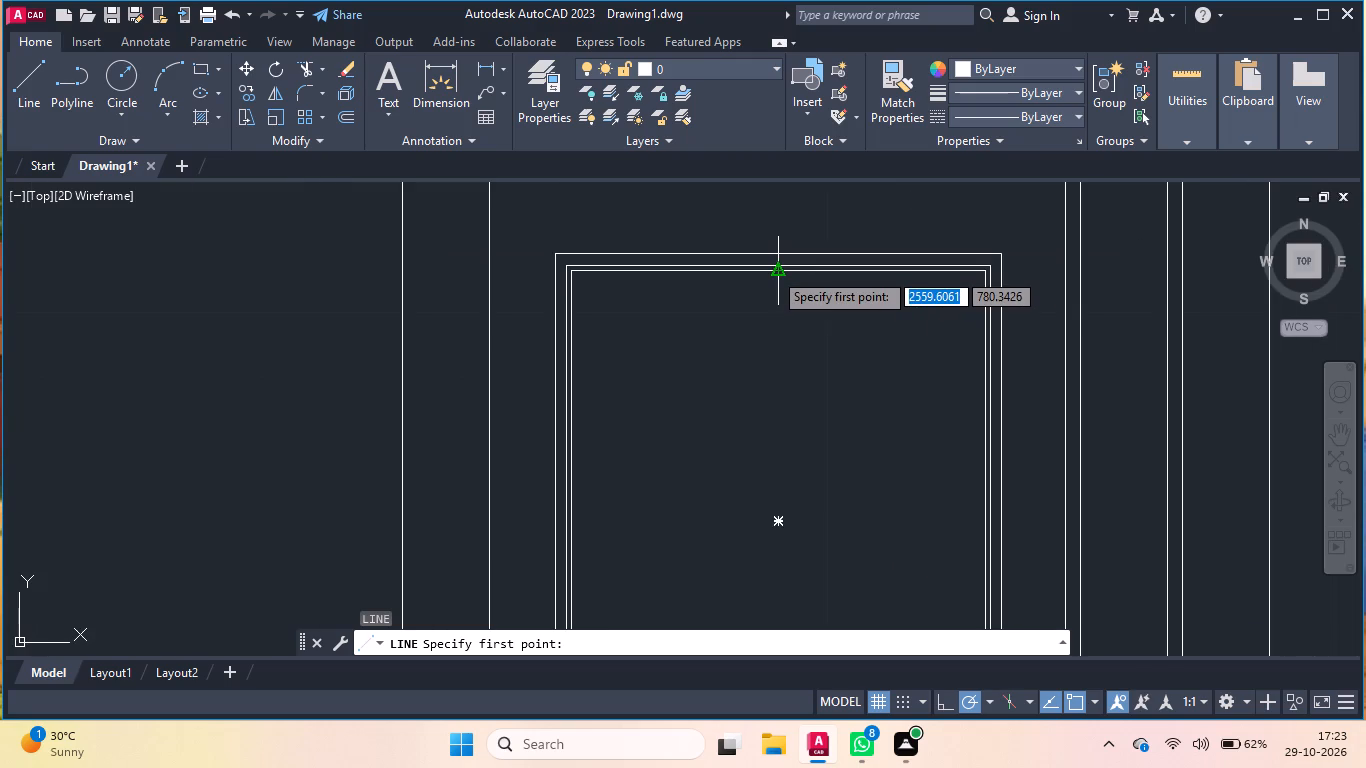
click(773, 271)
scroll(784, 379, down, 3)
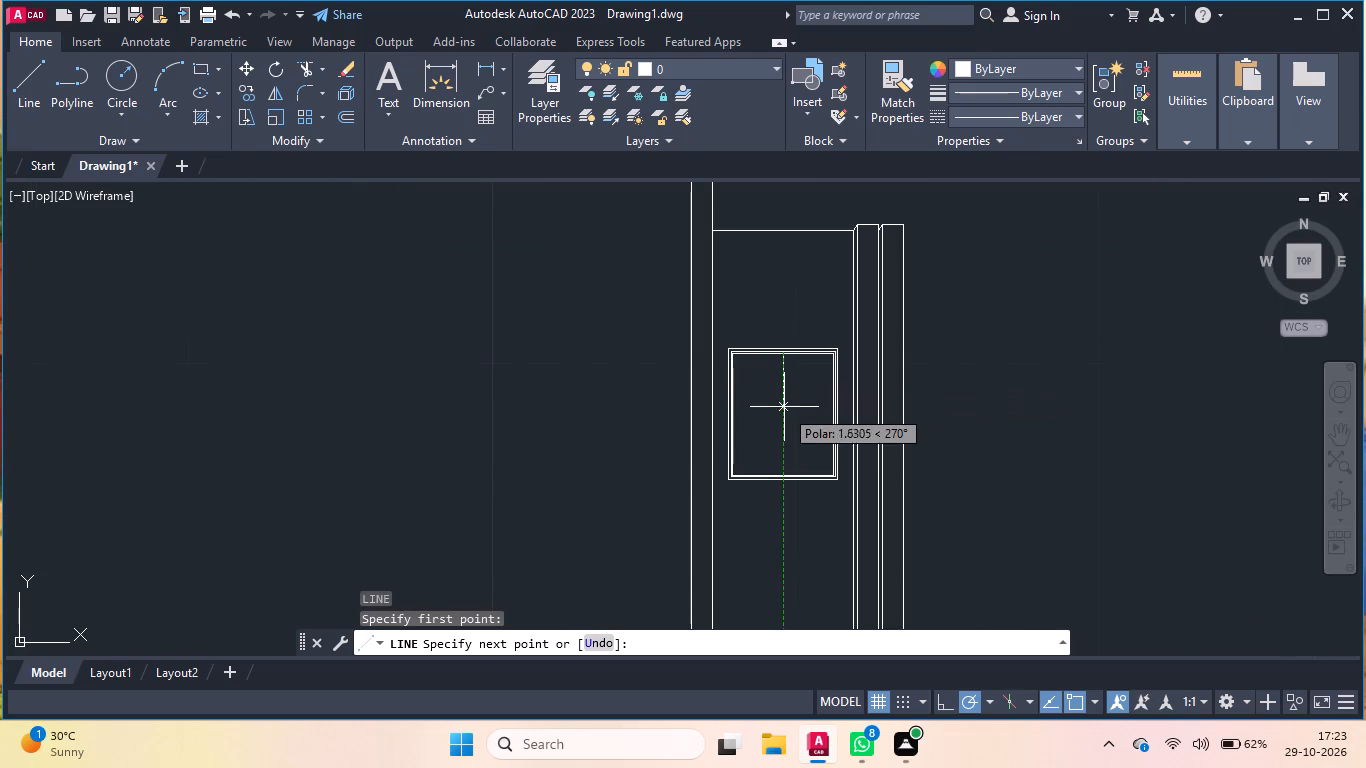
scroll(789, 476, up, 4)
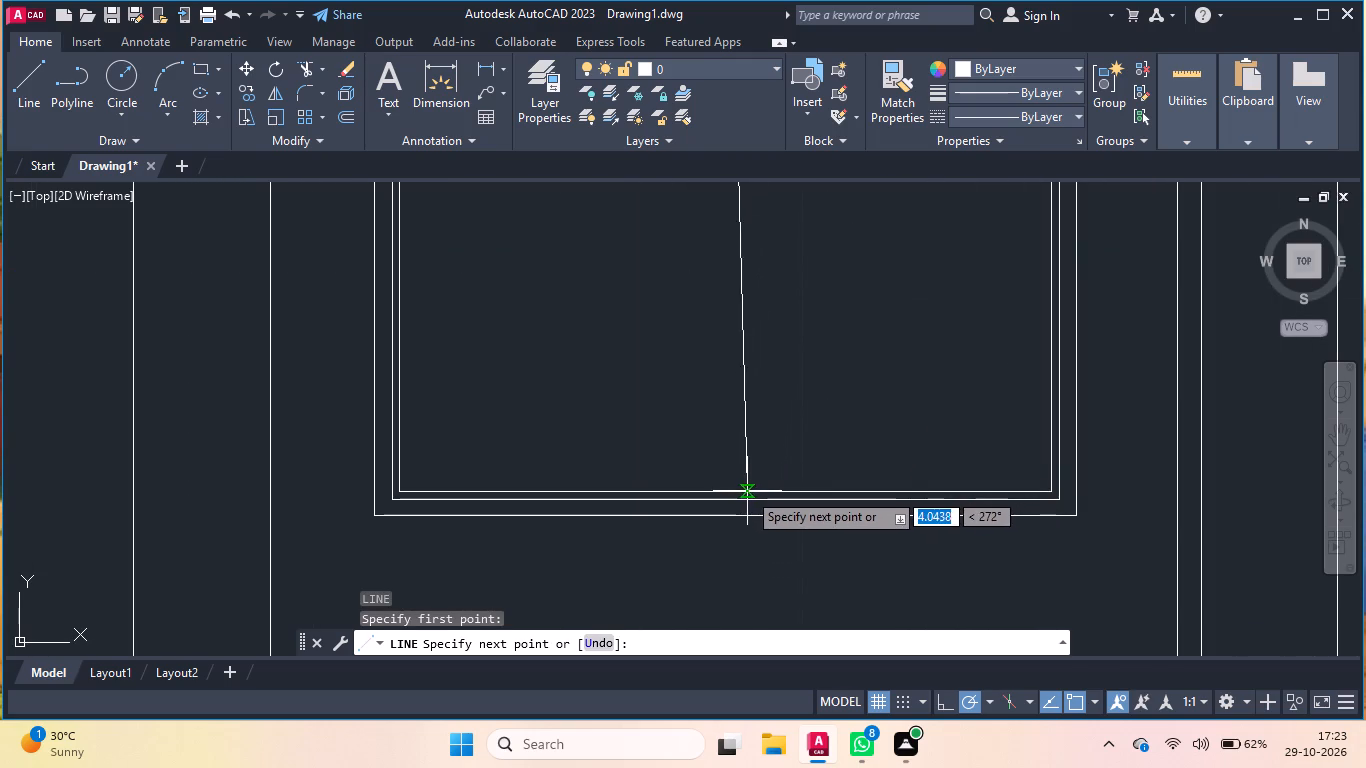
click(726, 490)
key(Return)
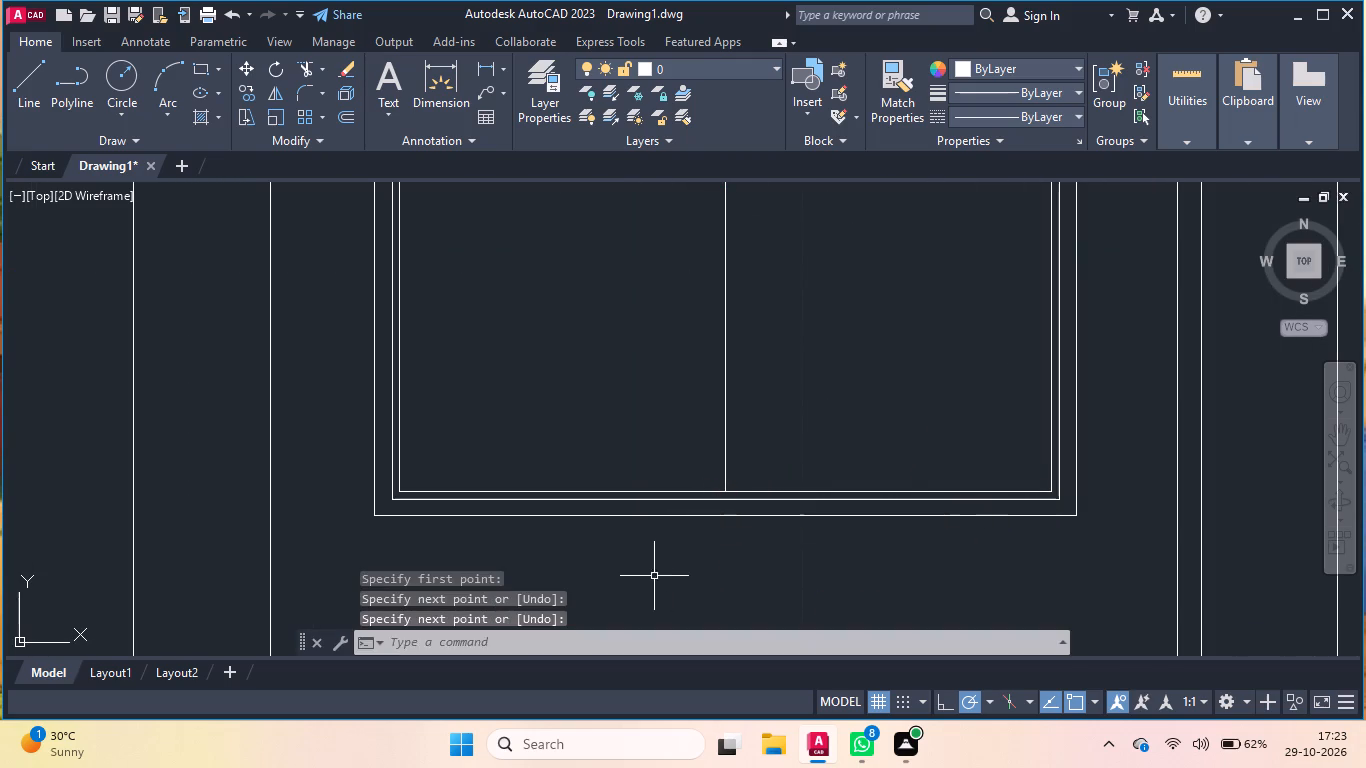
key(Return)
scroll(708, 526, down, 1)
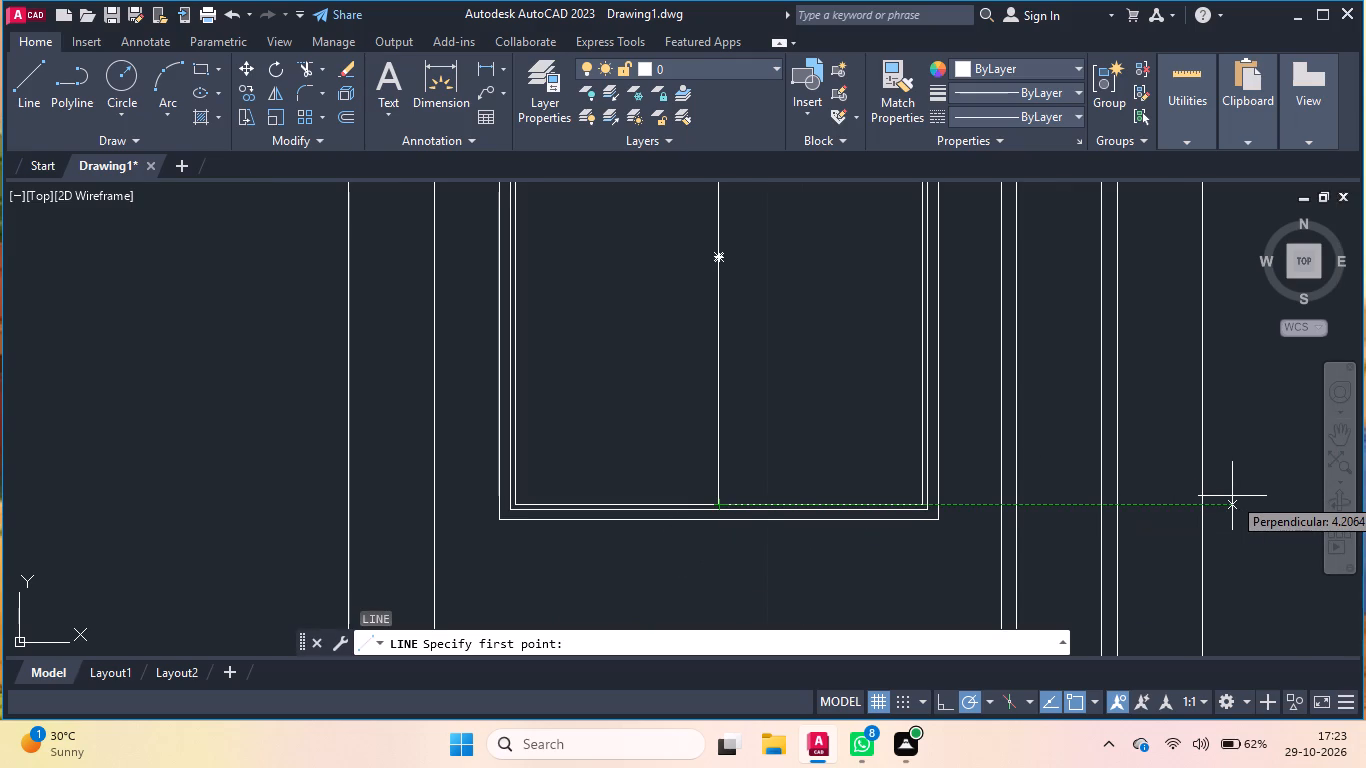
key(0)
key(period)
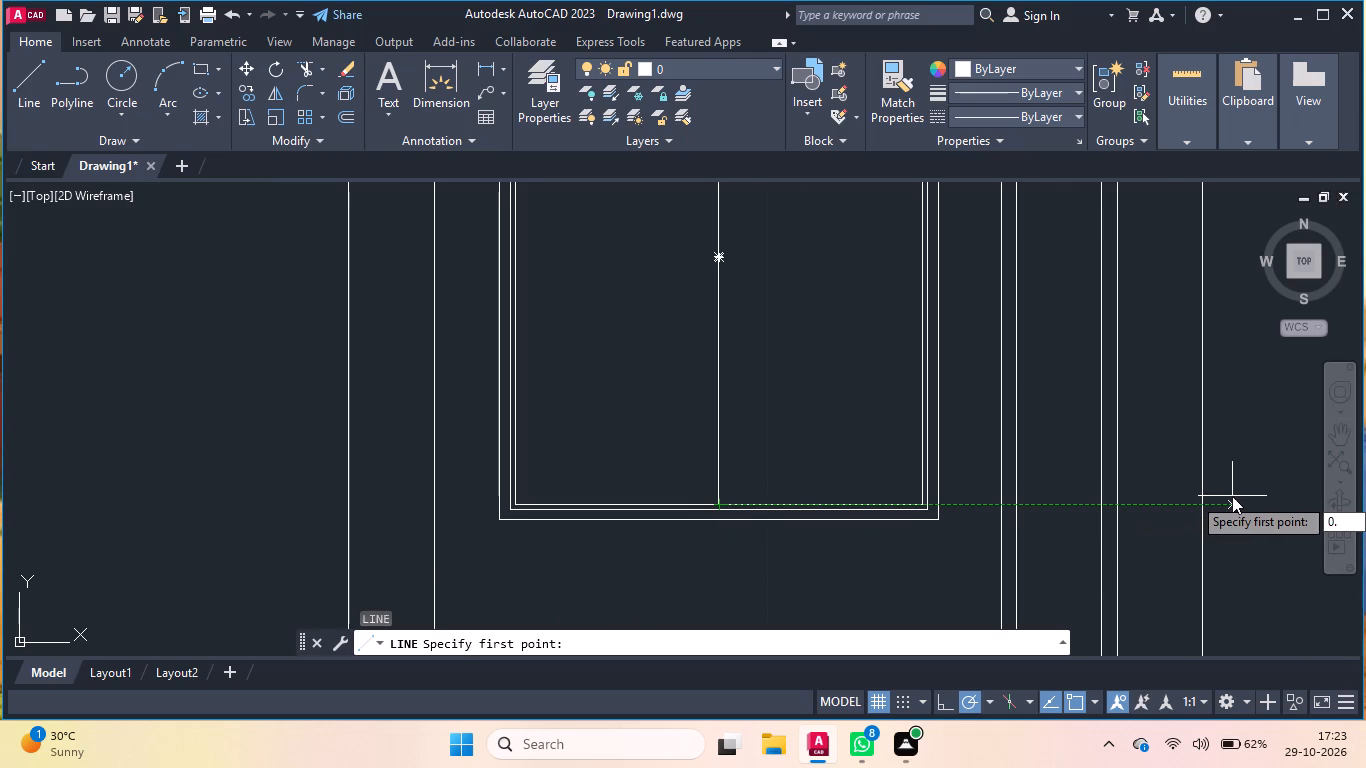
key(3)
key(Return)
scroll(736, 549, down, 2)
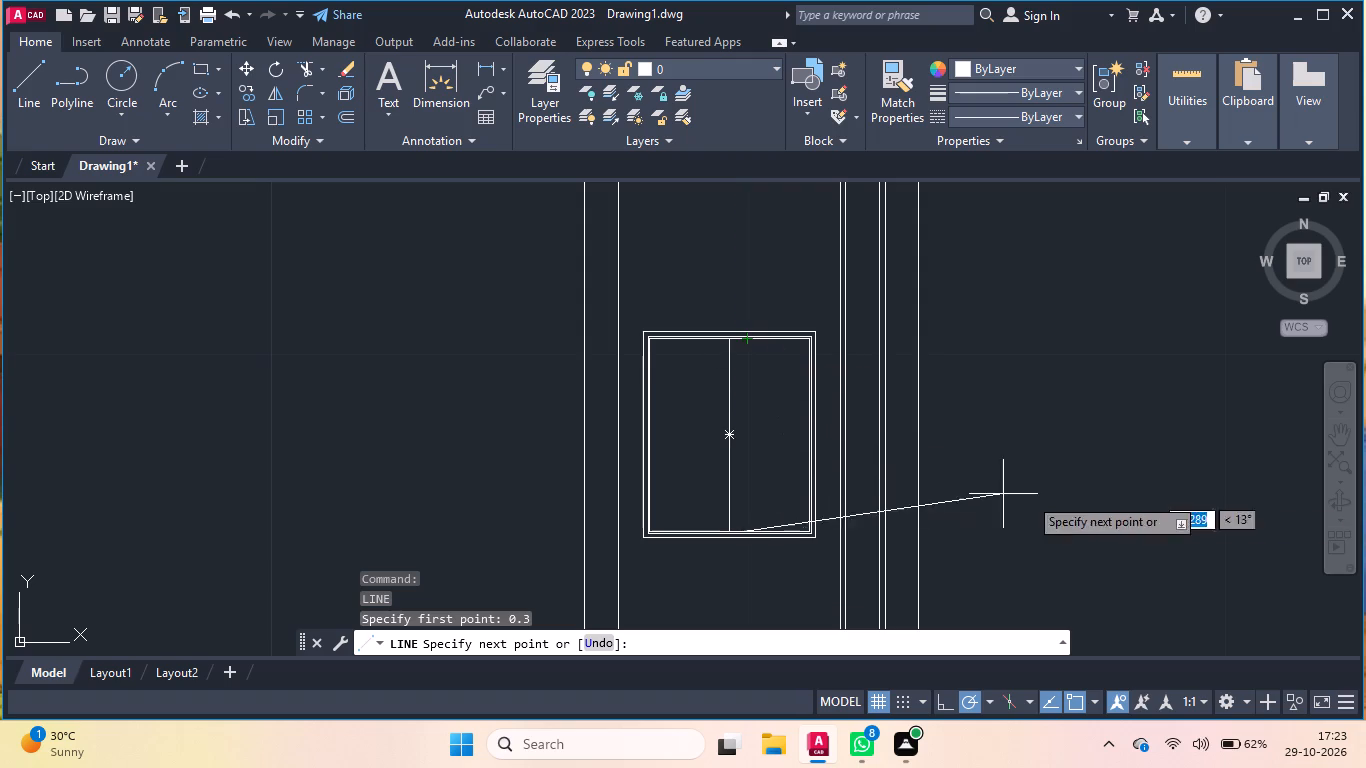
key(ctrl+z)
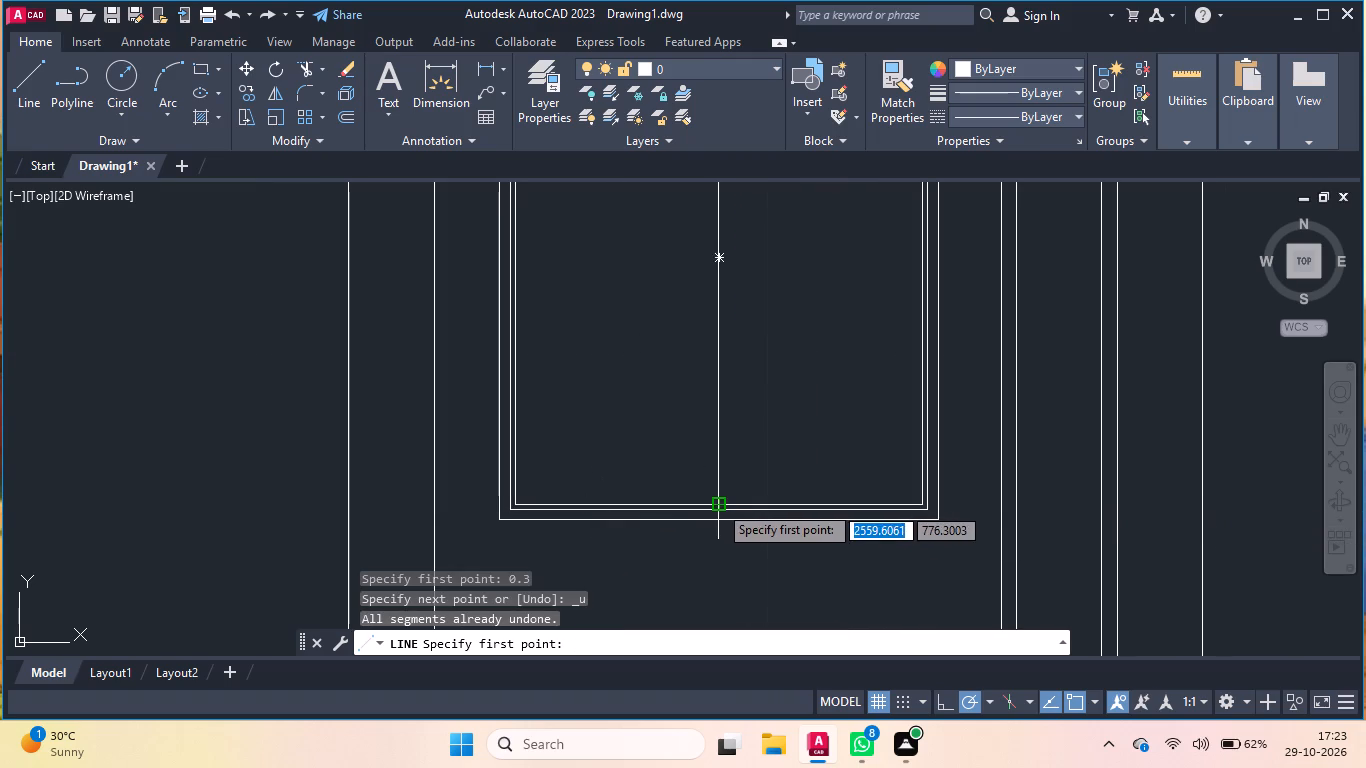
Draw a vertical line 0.15 units right of the centre line, from the innermost rectangle's bottom edge to its top edge.
text(0.)
key(1)
key(5)
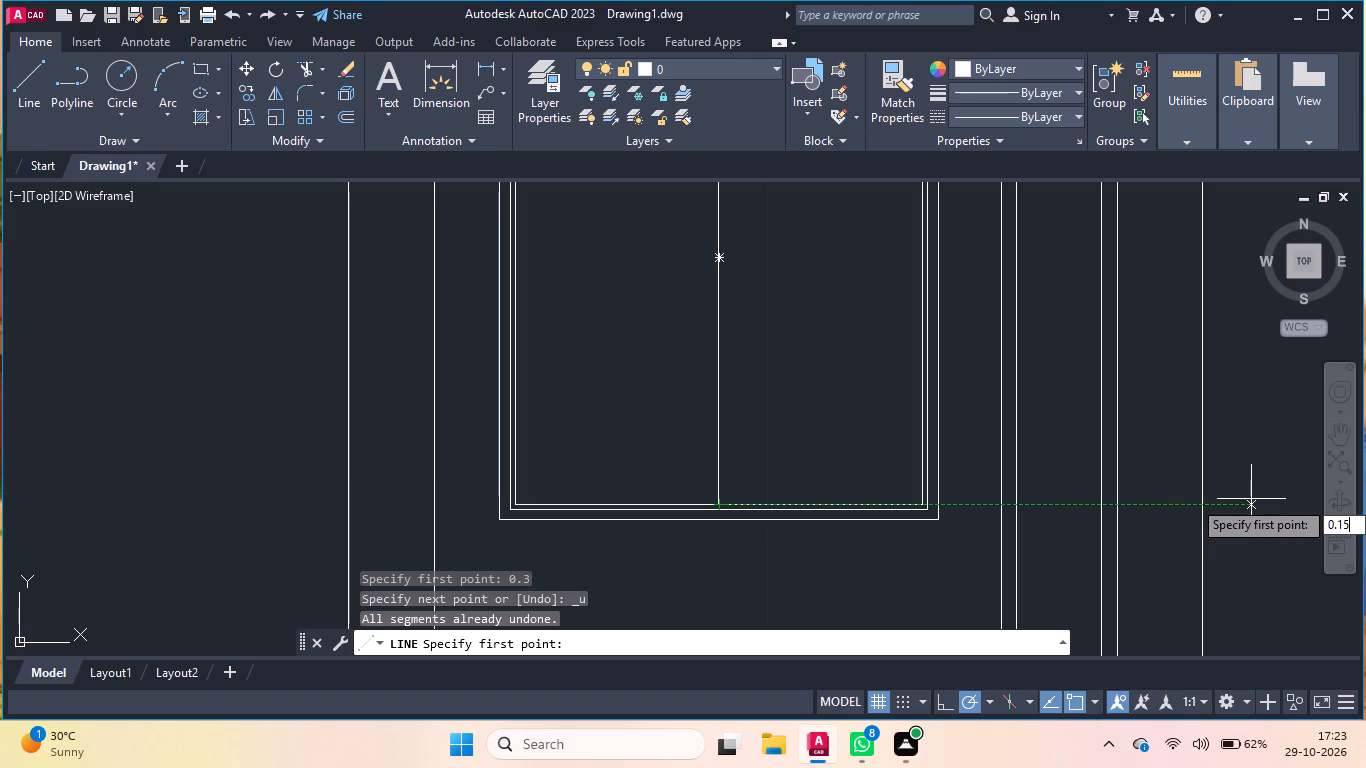
key(Return)
scroll(819, 543, down, 1)
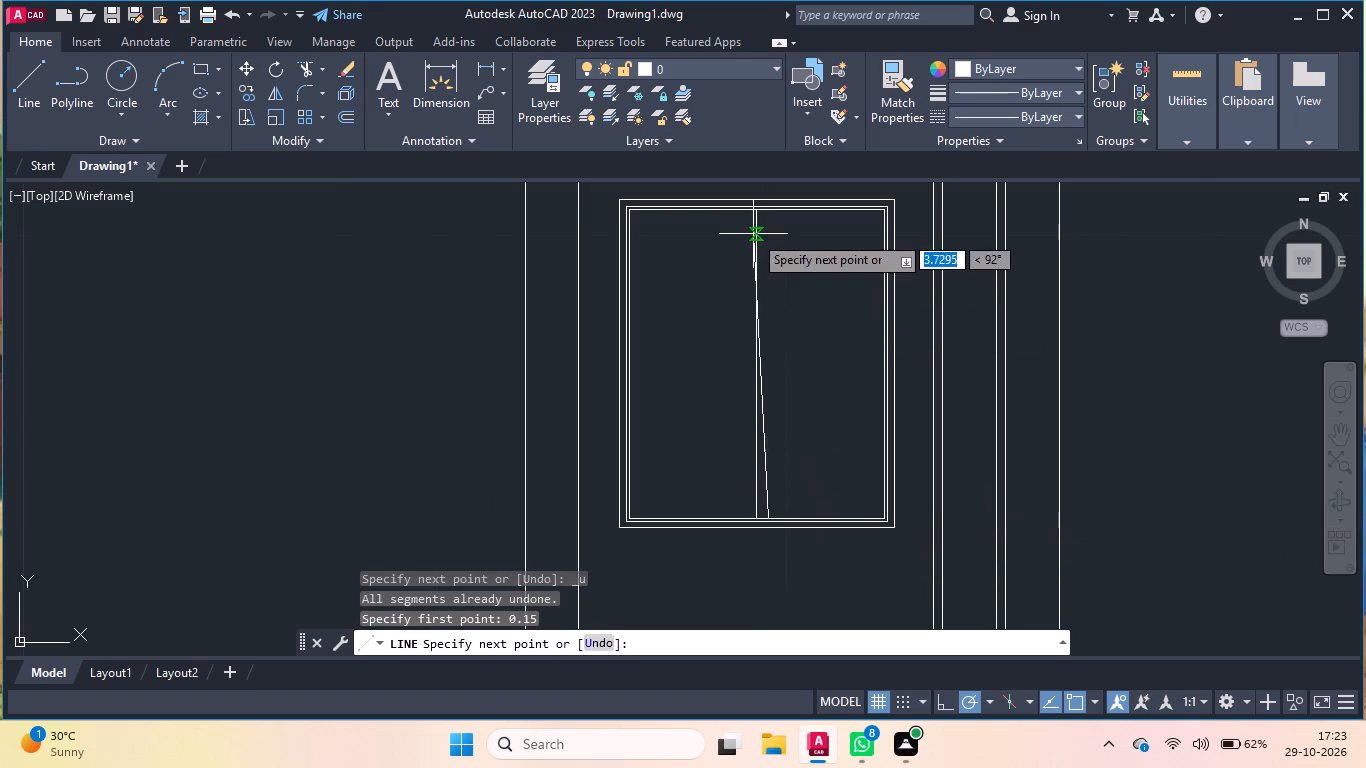
double_click(766, 213)
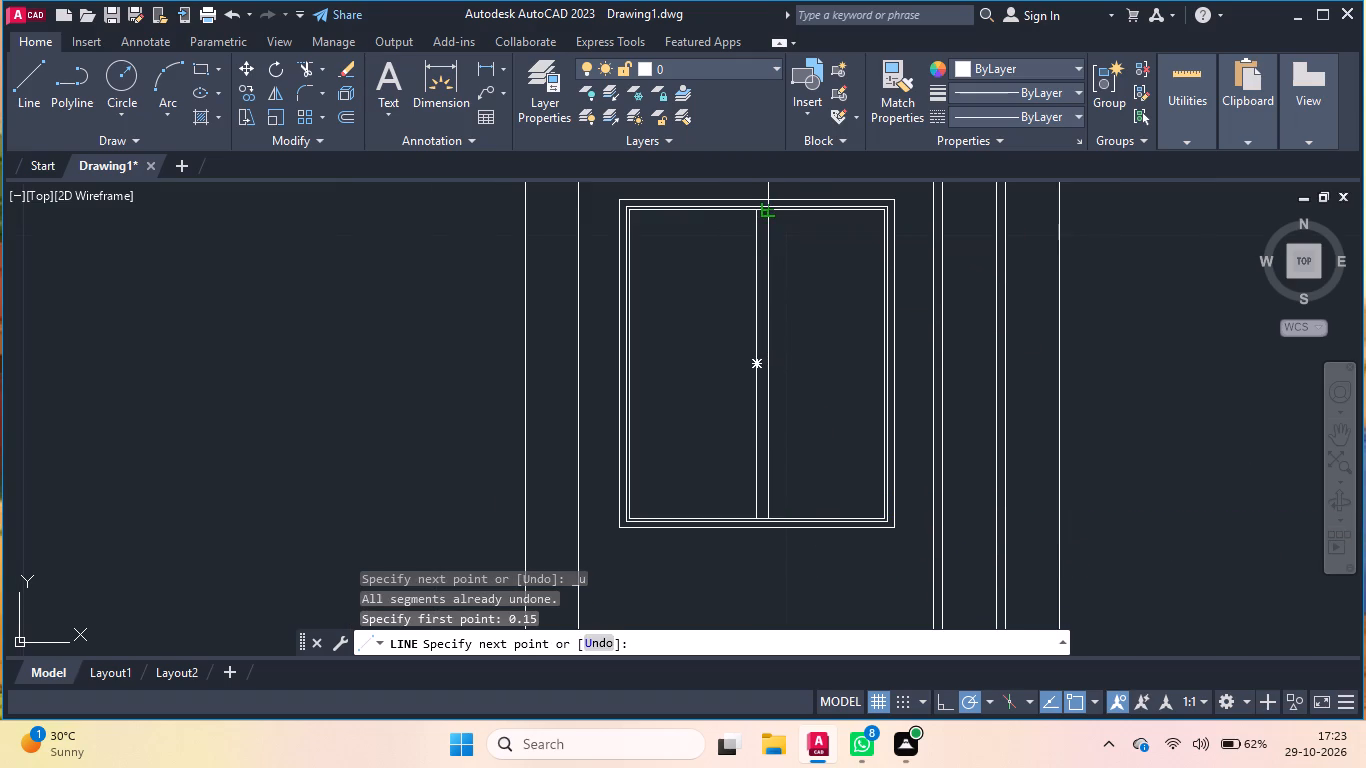
key(Return)
Draw a vertical line 0.15 units left of the centre line, from the innermost rectangle's bottom edge to its top edge.
key(Return)
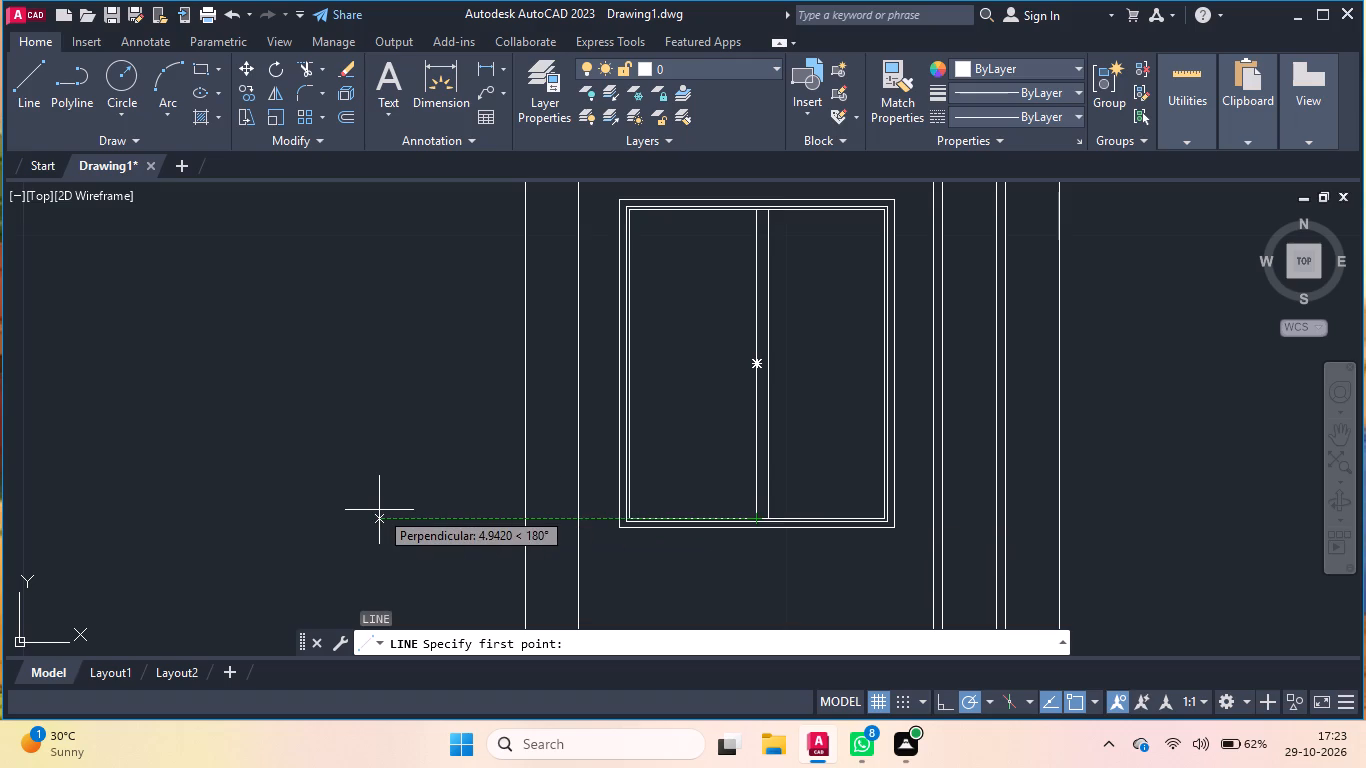
text(0.15)
key(Return)
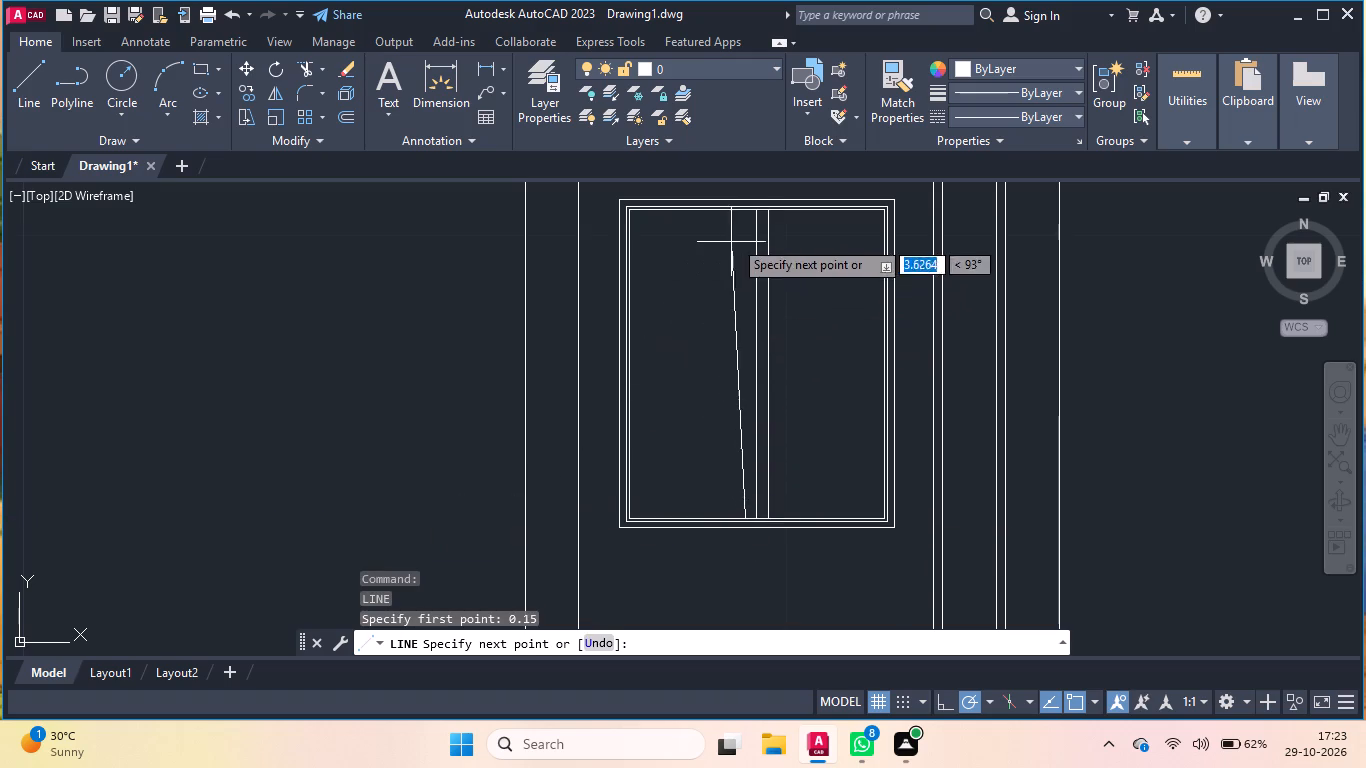
scroll(744, 217, up, 1)
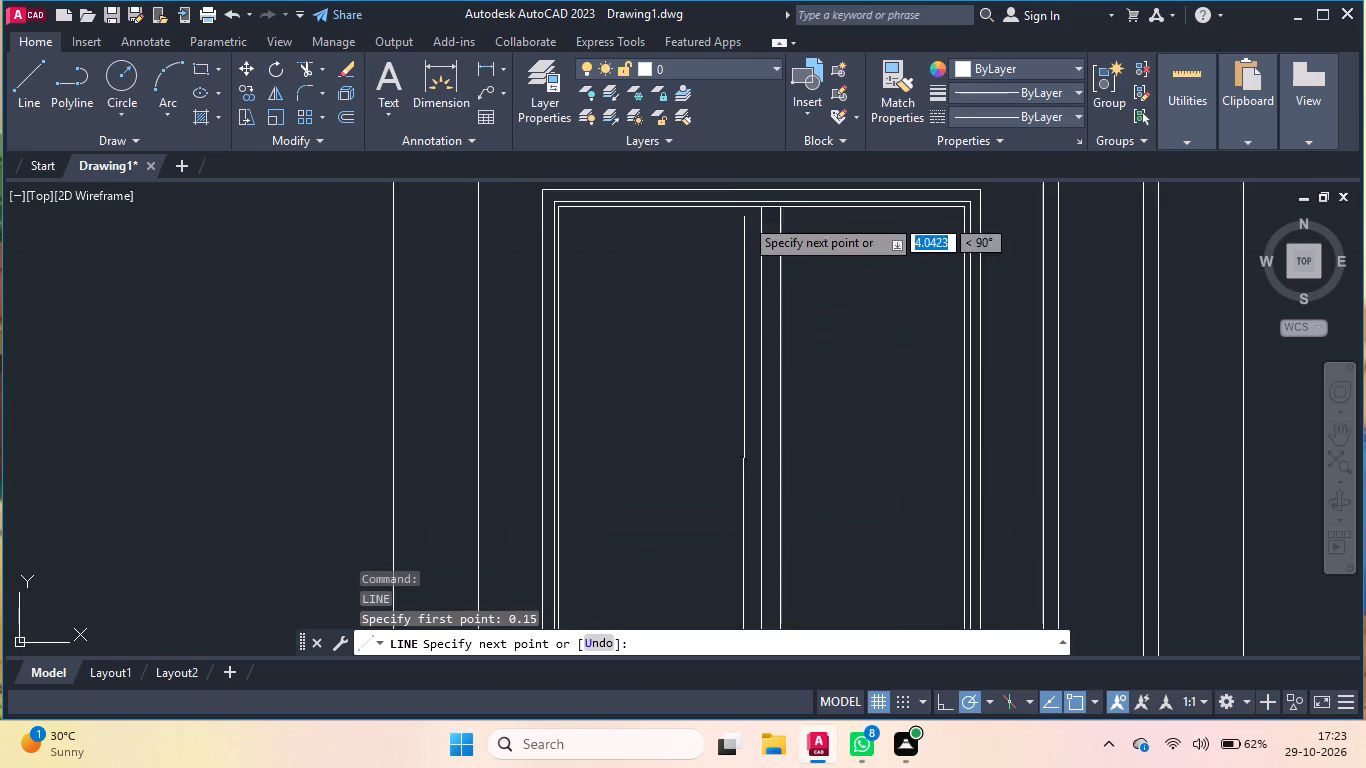
scroll(744, 217, up, 2)
click(741, 193)
key(Return)
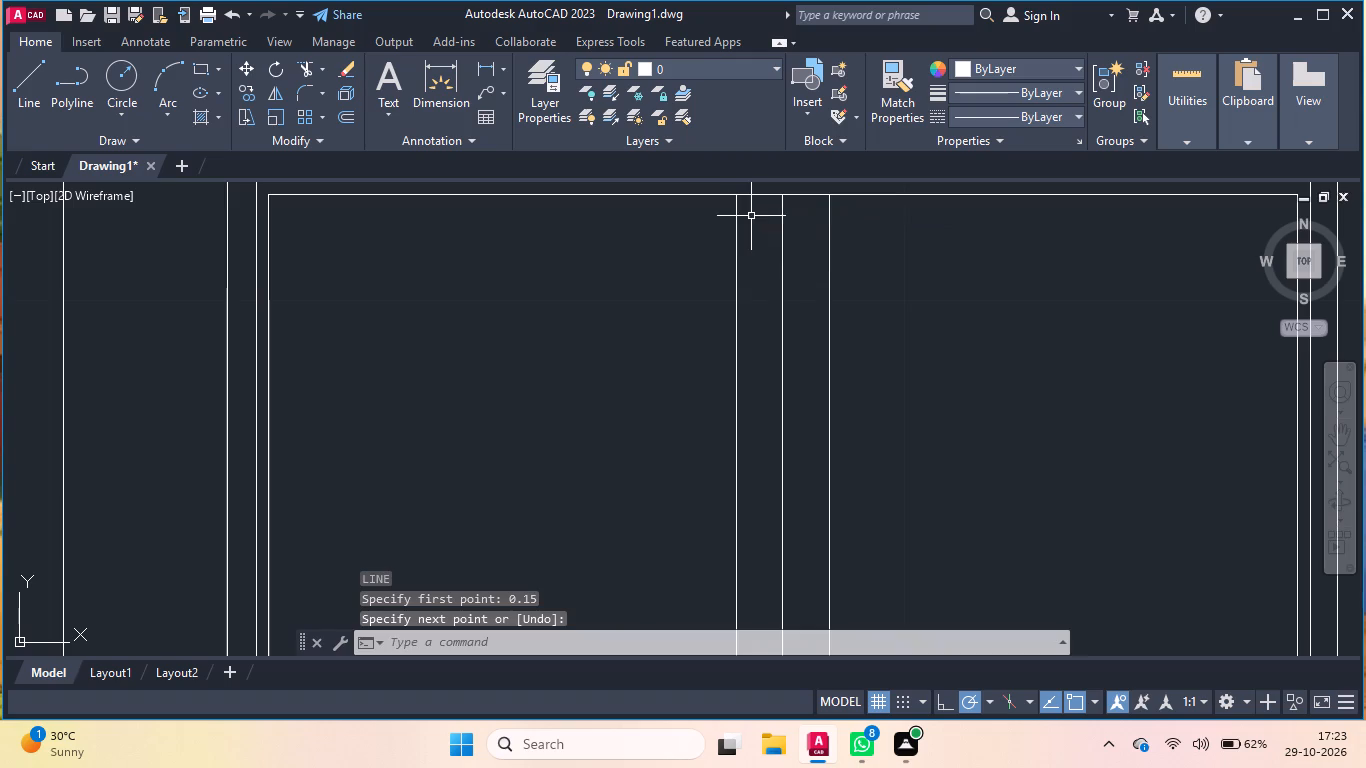
Delete the original centre line between the two new vertical lines.
click(781, 285)
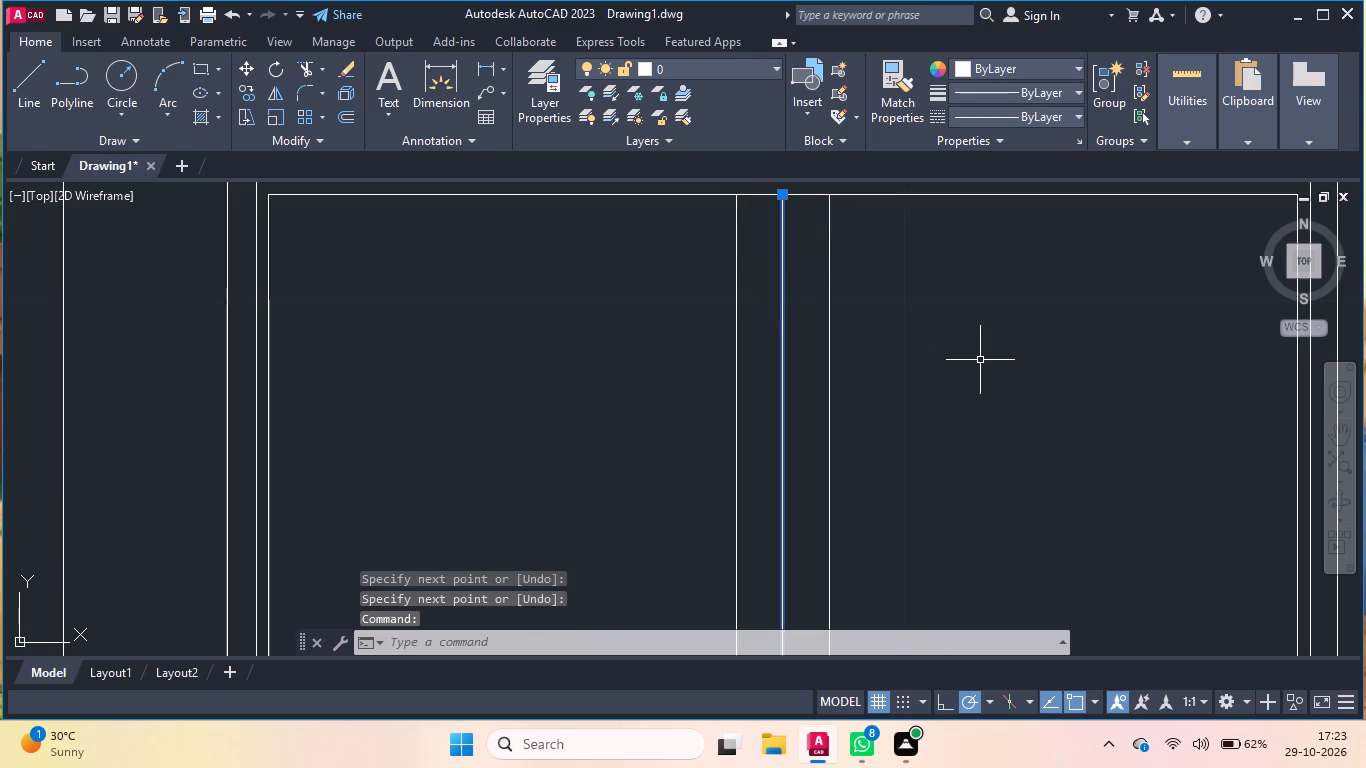
key(Delete)
Trim the innermost rectangle's top and bottom edges between the two vertical lines to form two separate panes.
text(tr)
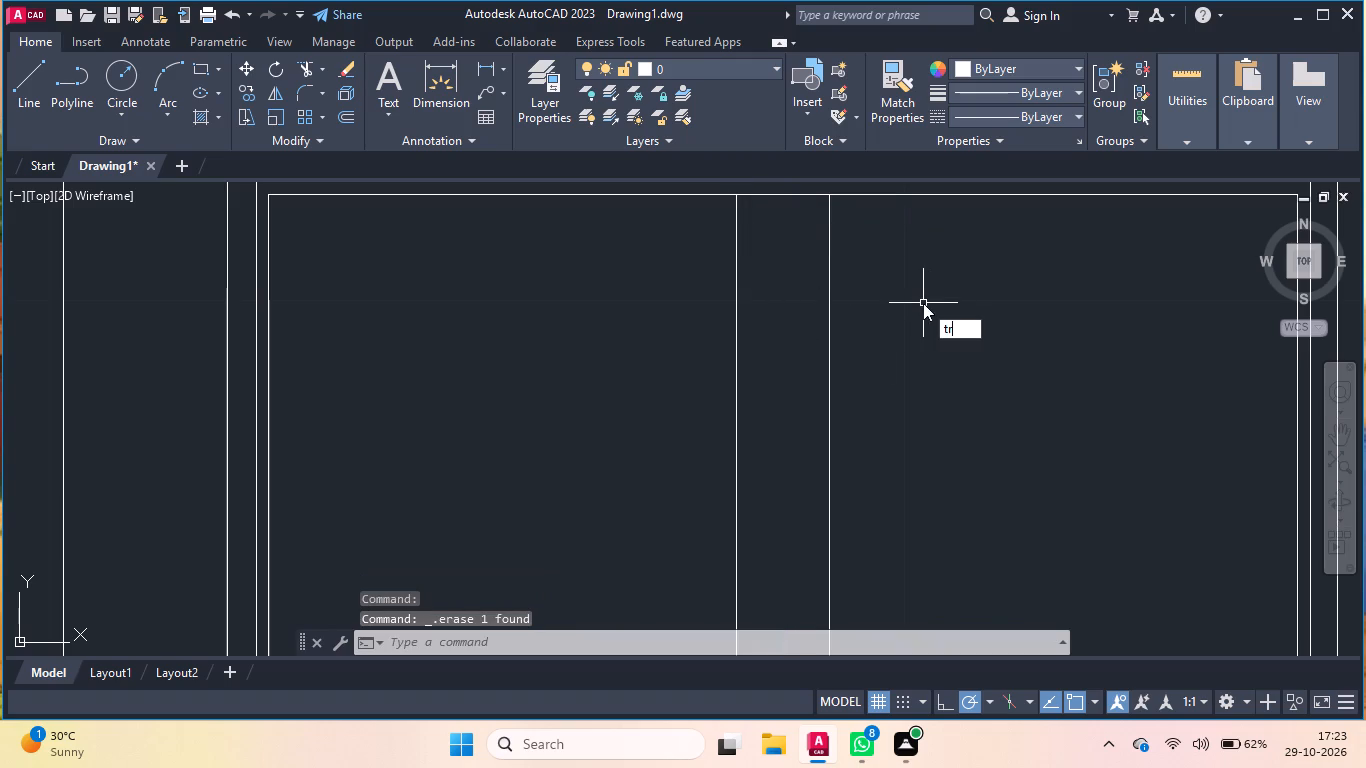
key(Return)
click(782, 195)
scroll(861, 277, down, 4)
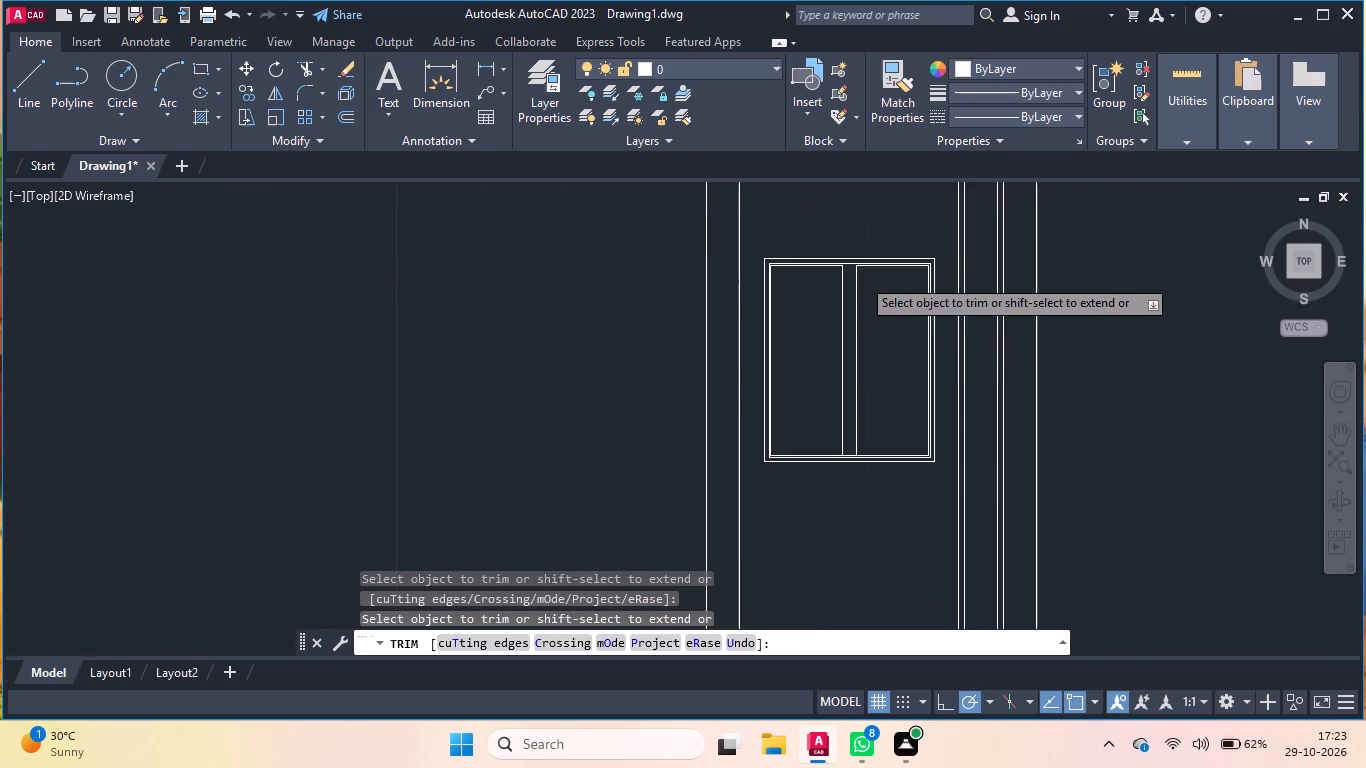
scroll(851, 454, up, 4)
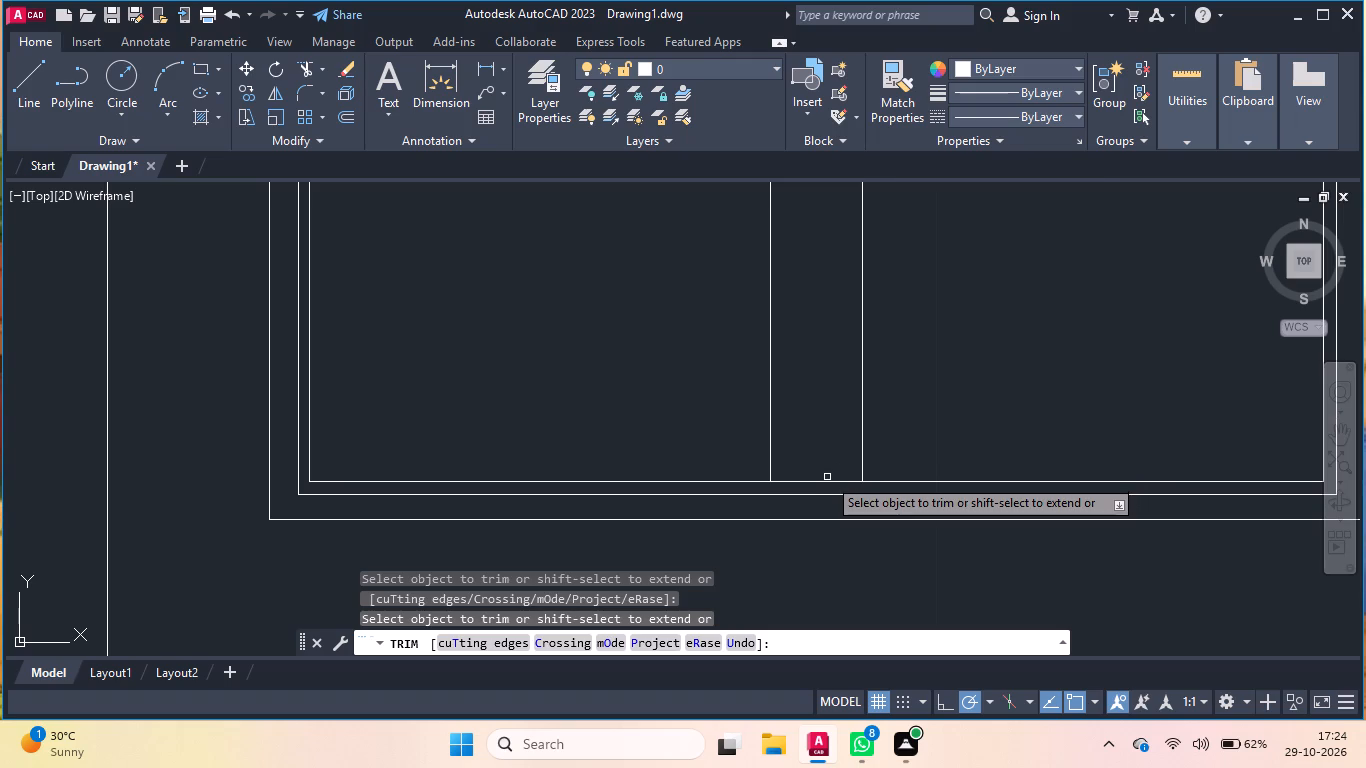
click(826, 484)
scroll(838, 550, down, 3)
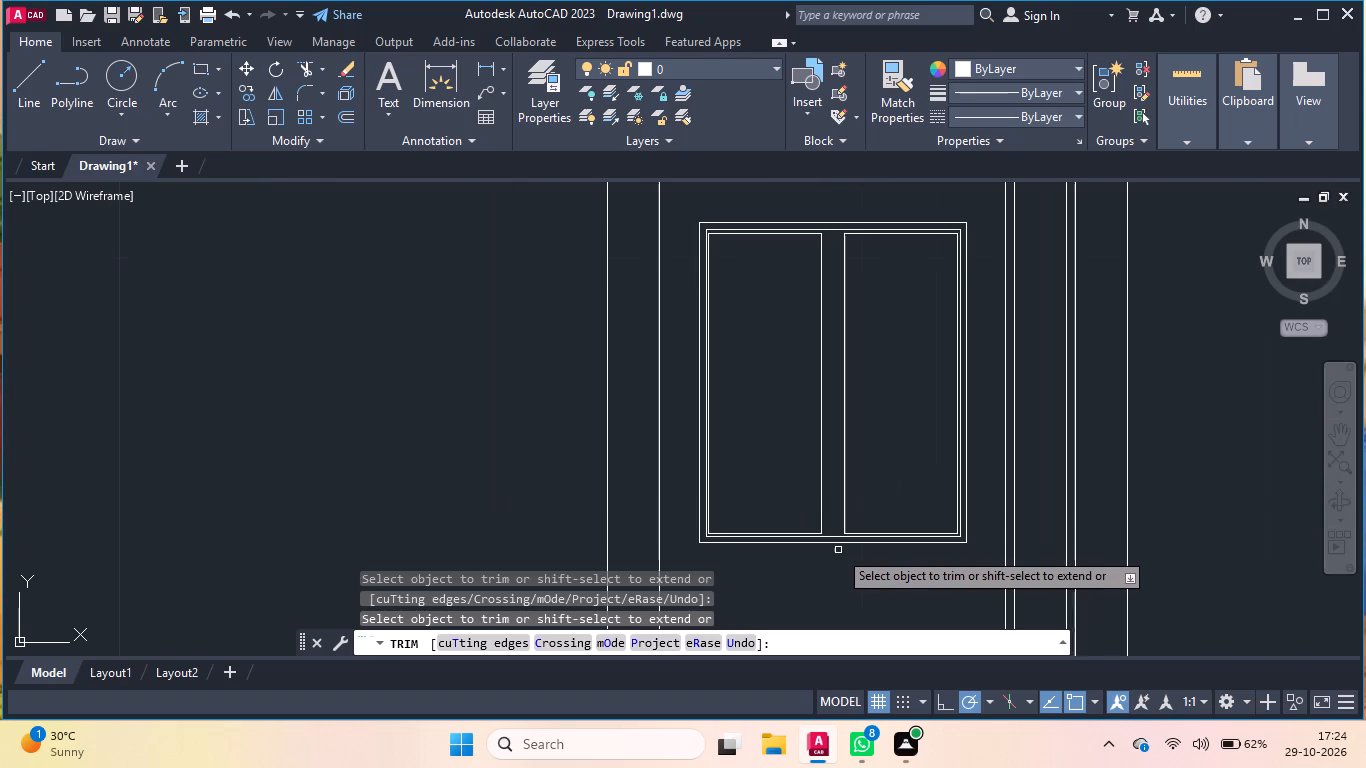
key(Return)
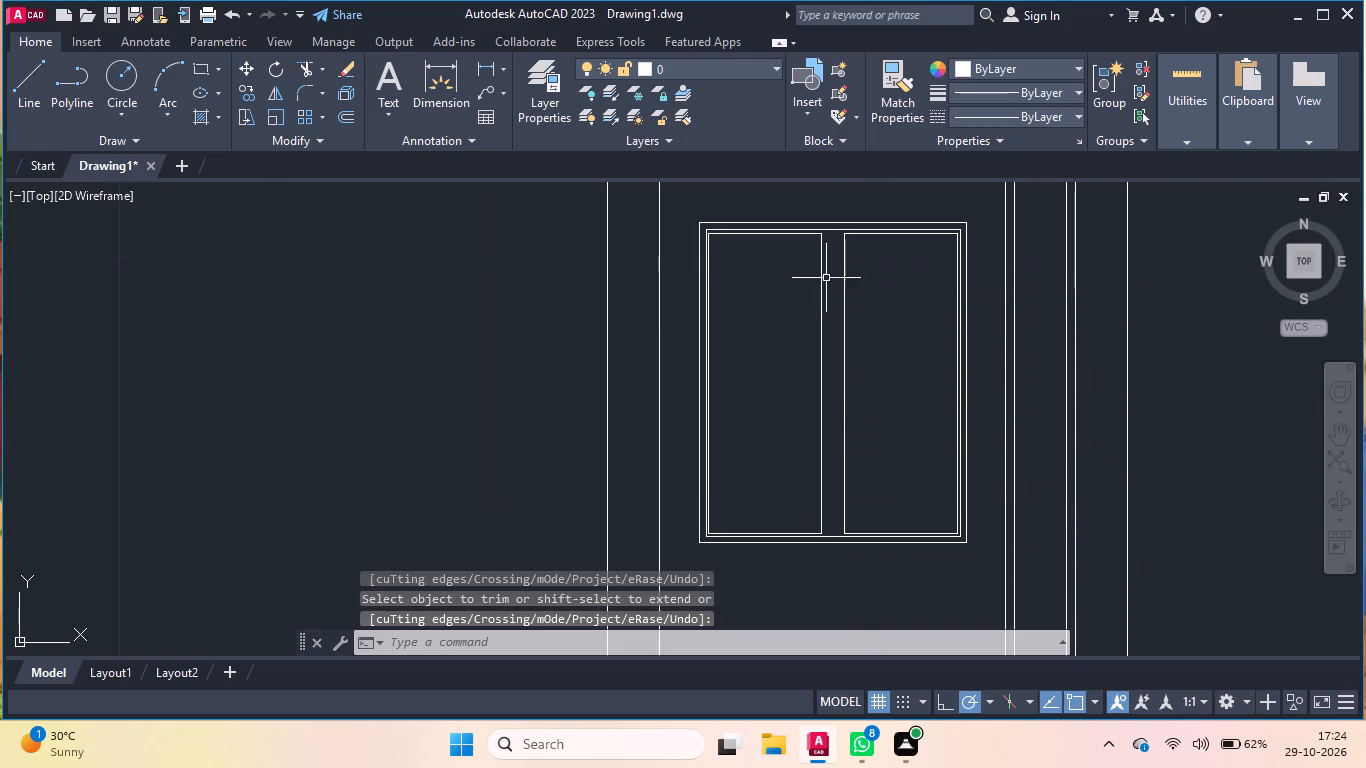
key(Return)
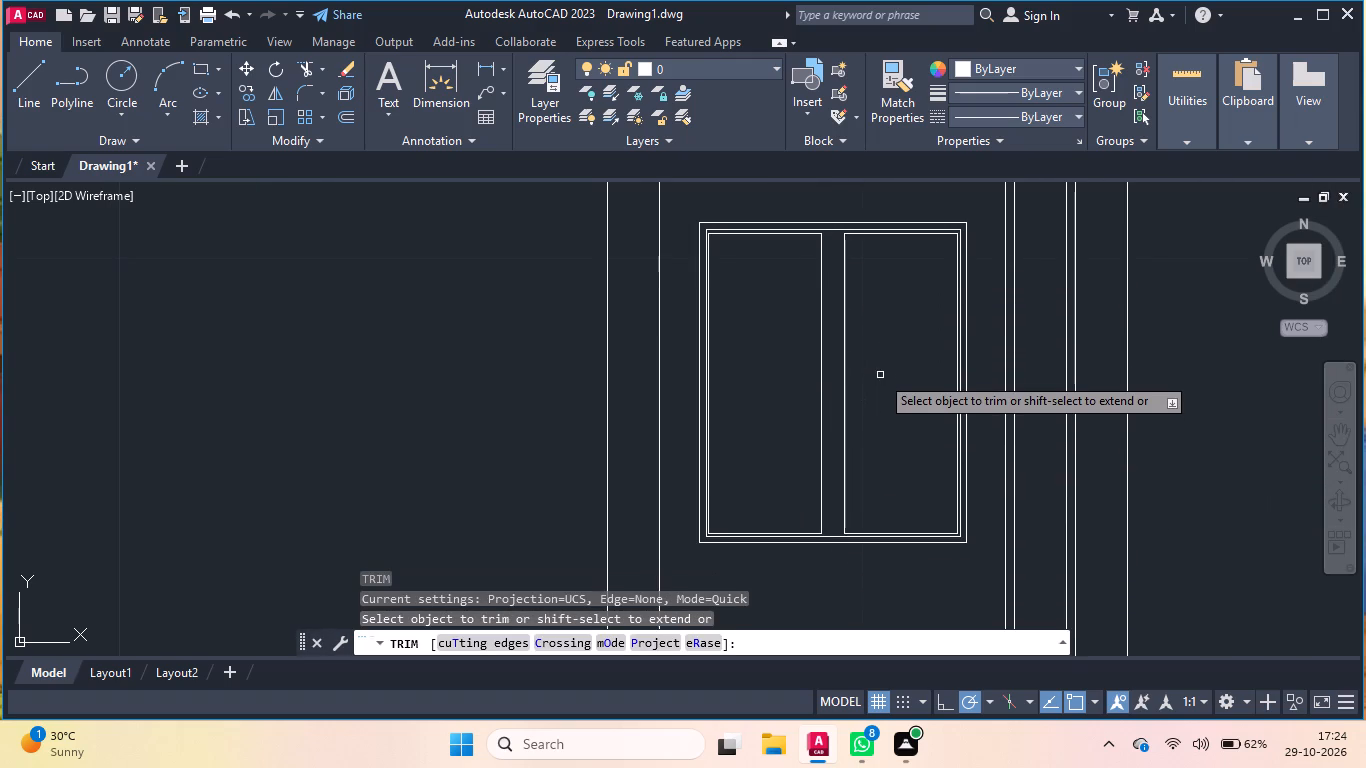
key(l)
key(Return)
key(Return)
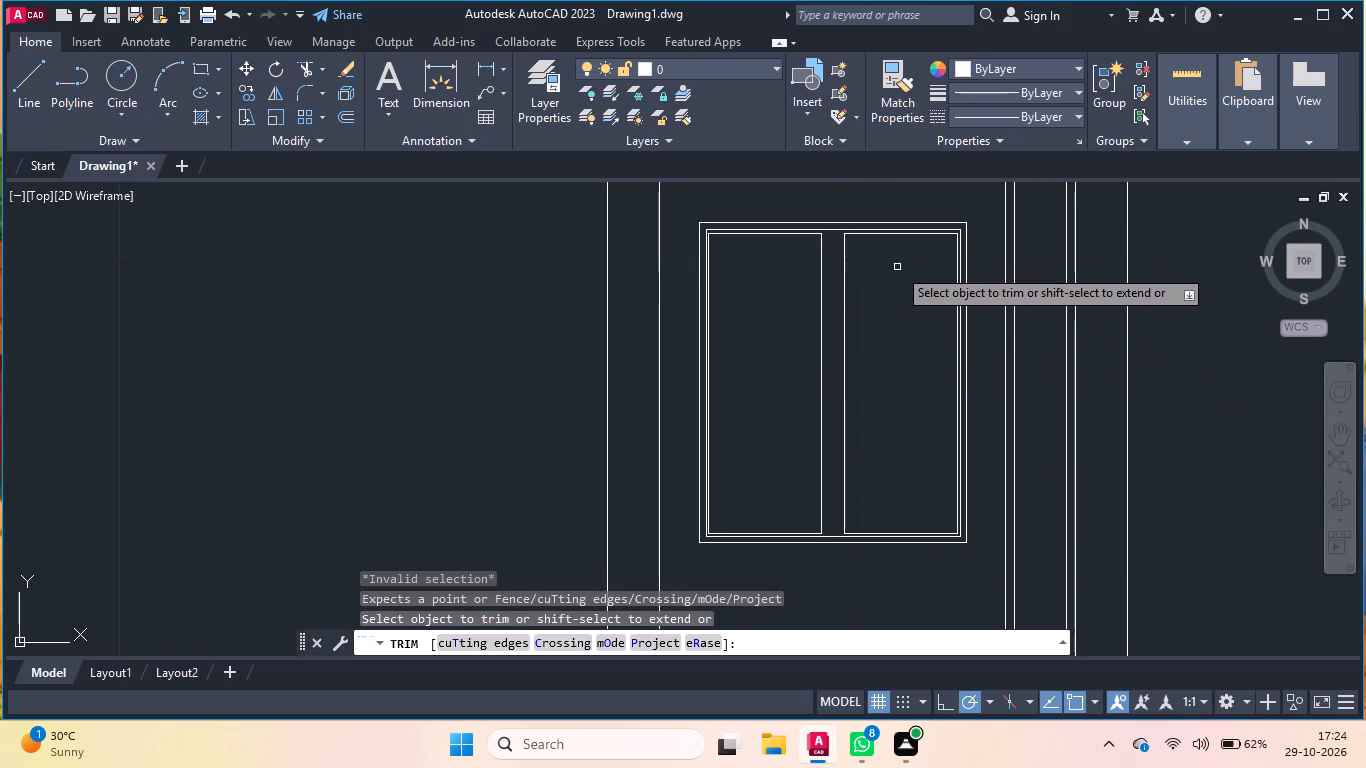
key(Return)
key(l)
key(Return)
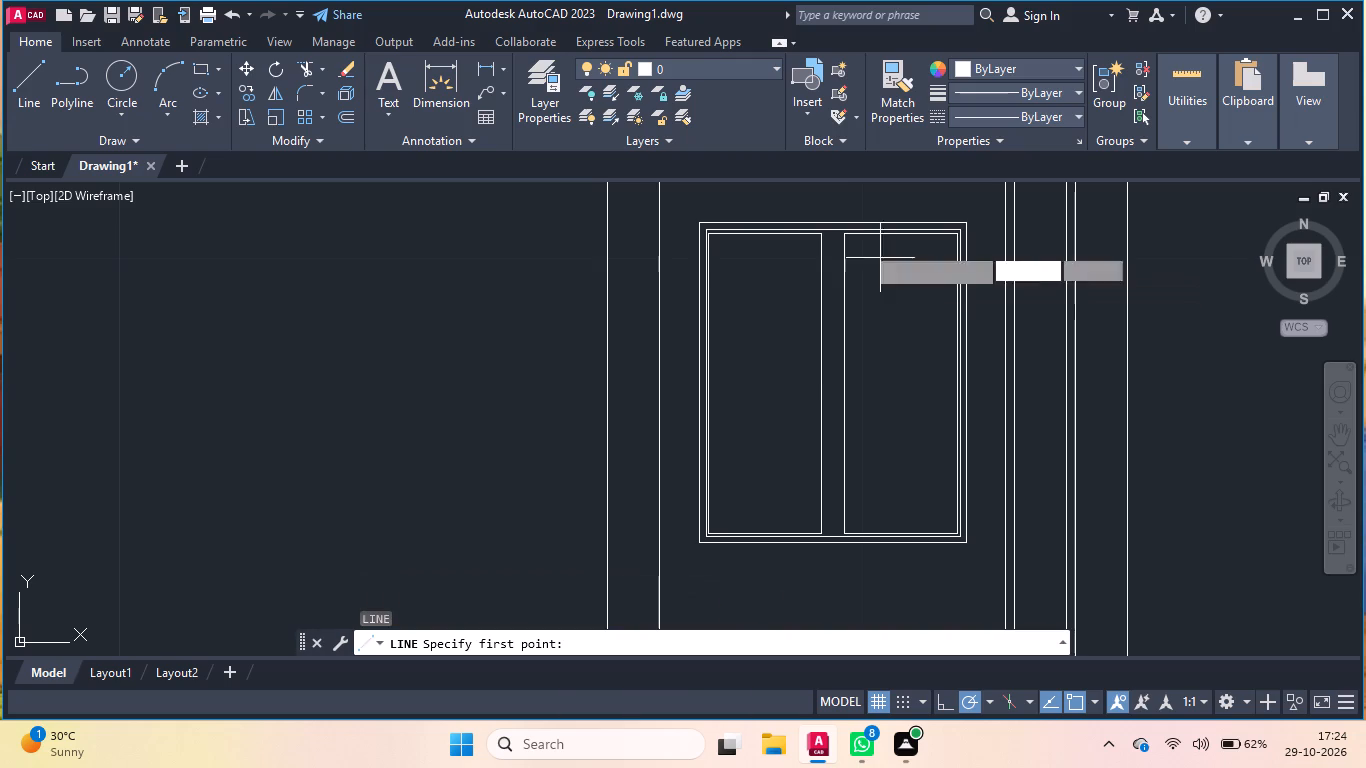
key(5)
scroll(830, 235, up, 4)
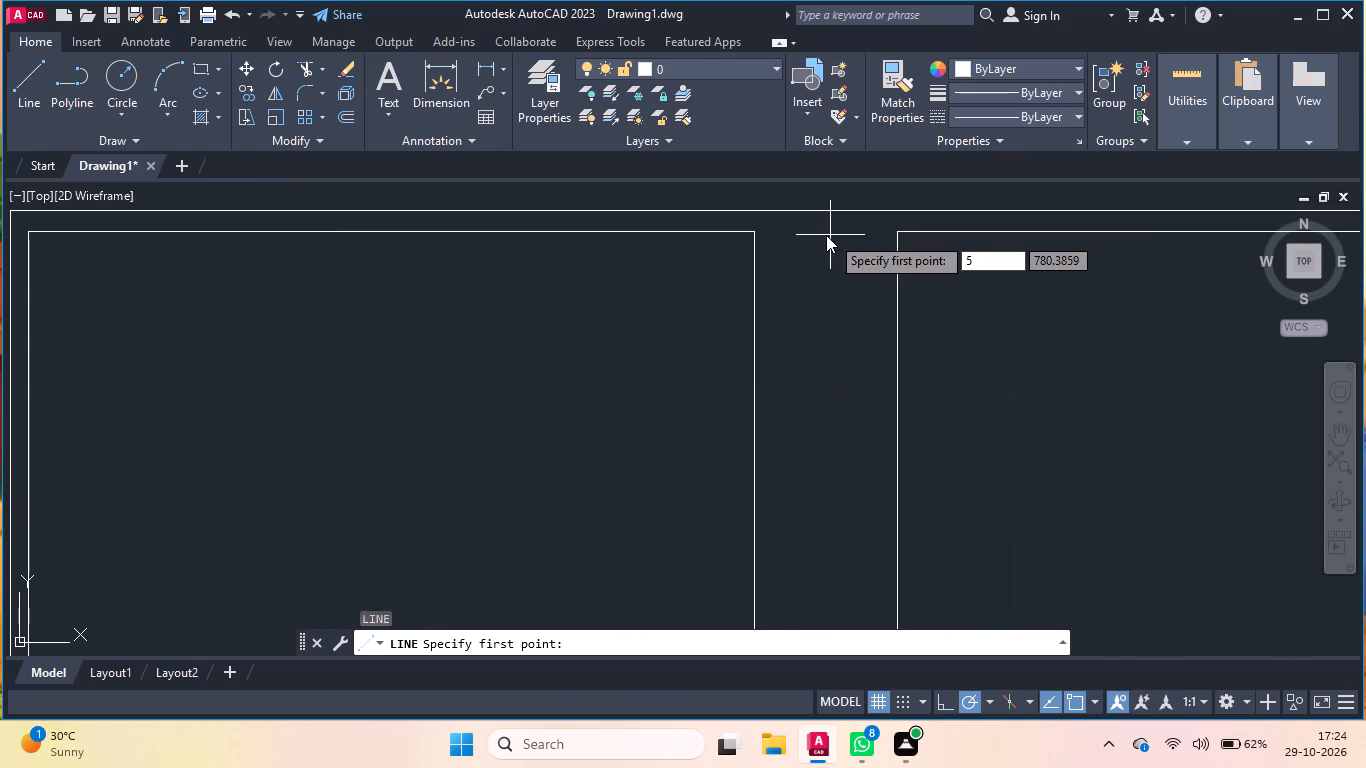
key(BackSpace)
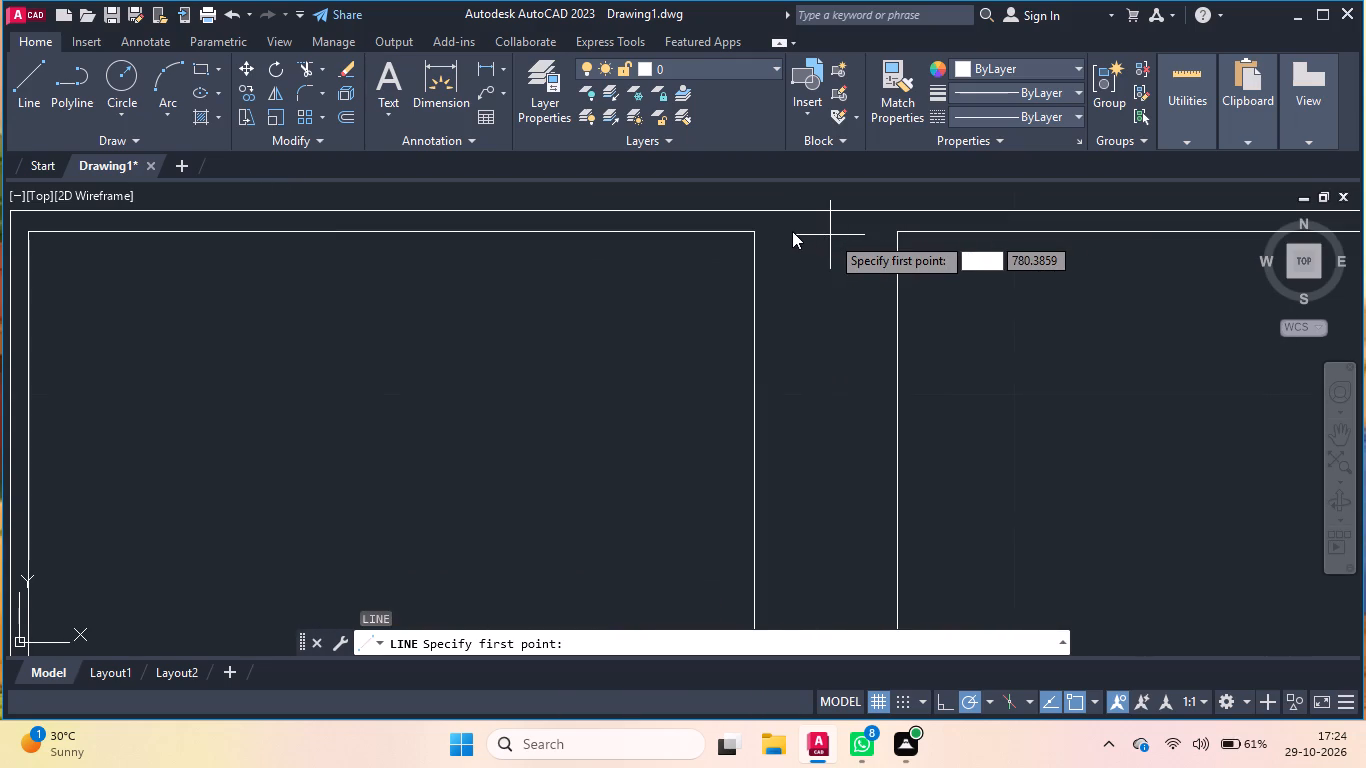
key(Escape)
Draw a vertical line about 0.04 units right of the left pane's inner side, from the middle rectangle's top edge to its bottom edge.
key(l)
key(Return)
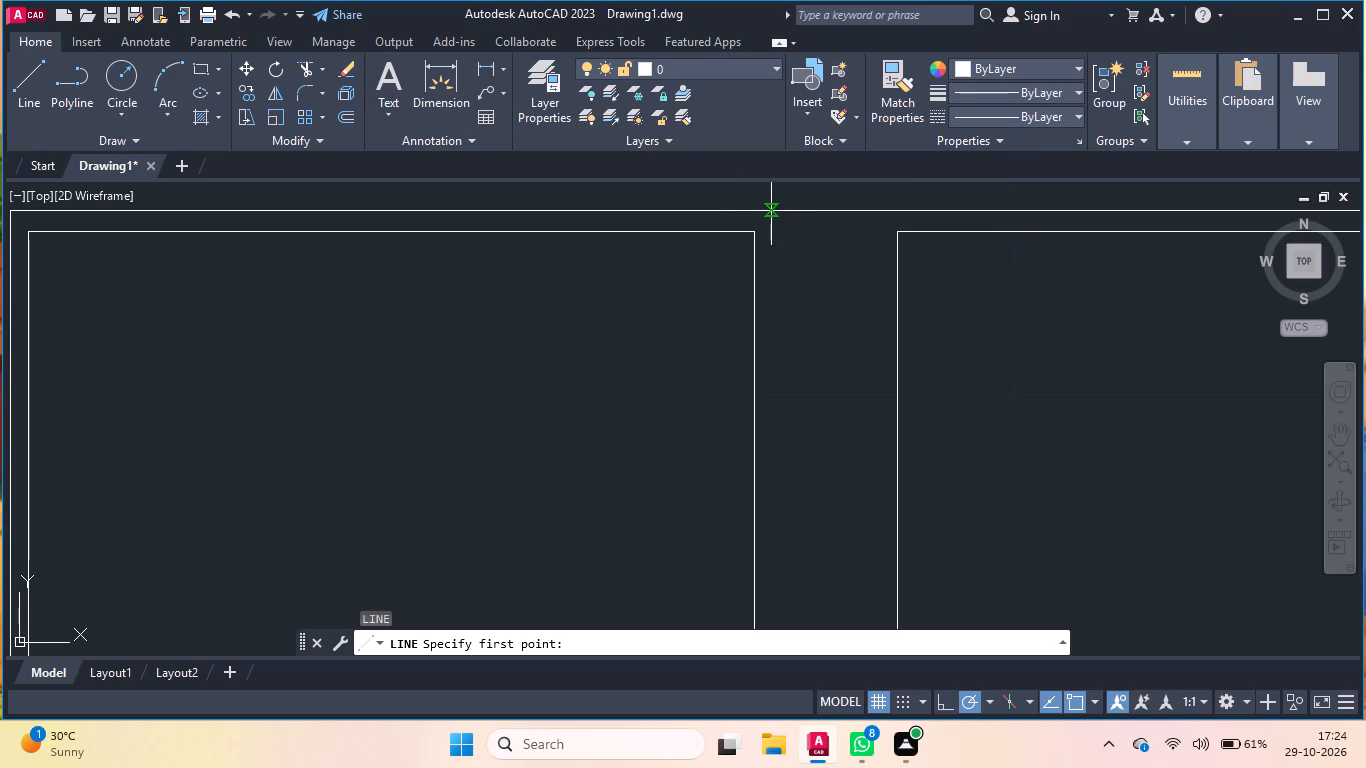
click(771, 211)
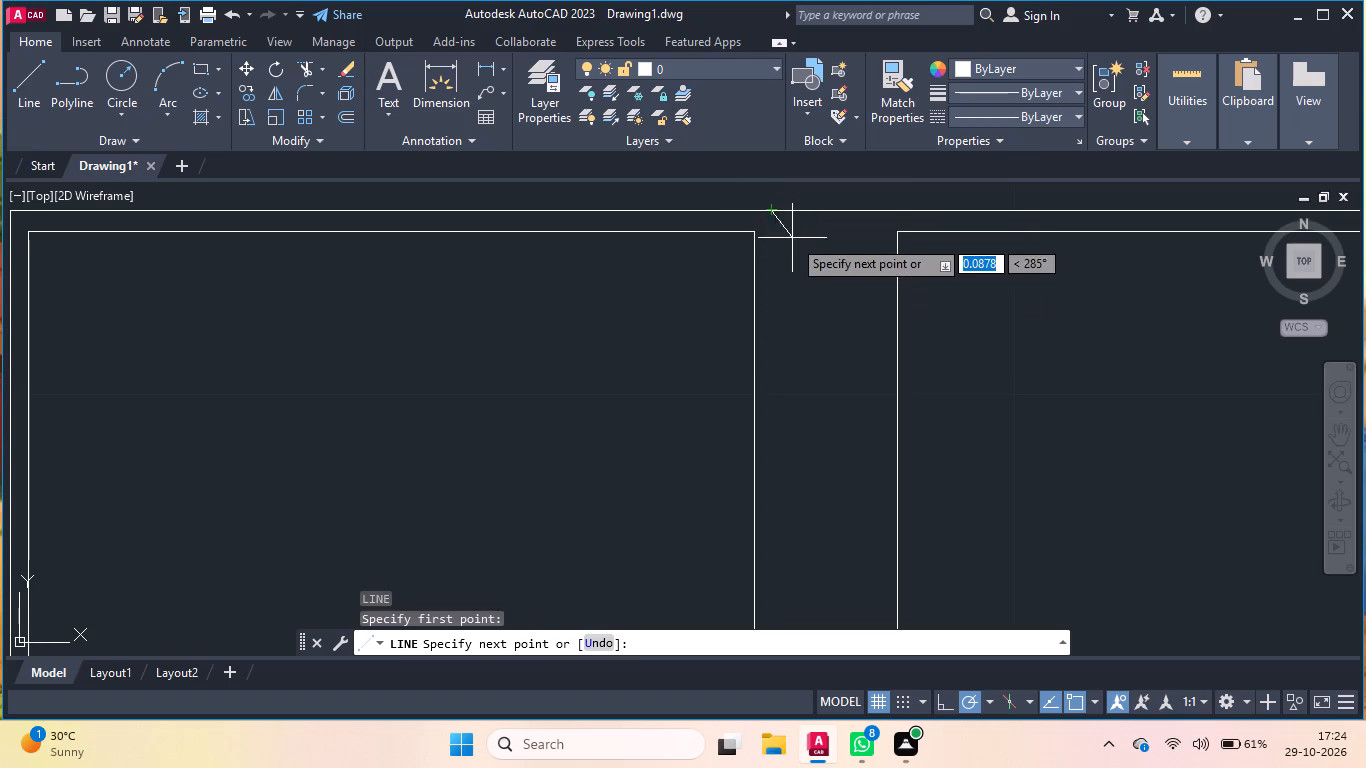
scroll(797, 227, down, 4)
scroll(803, 522, up, 4)
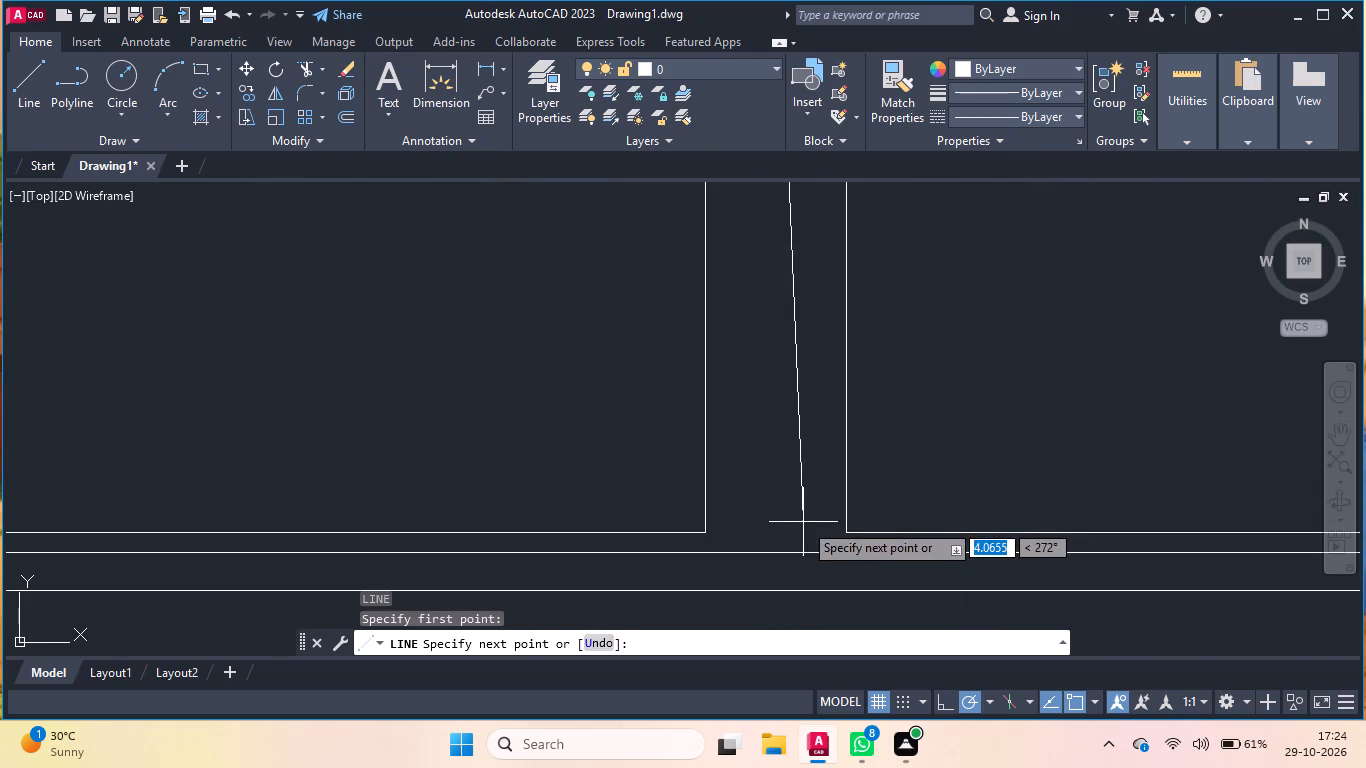
click(720, 550)
key(Return)
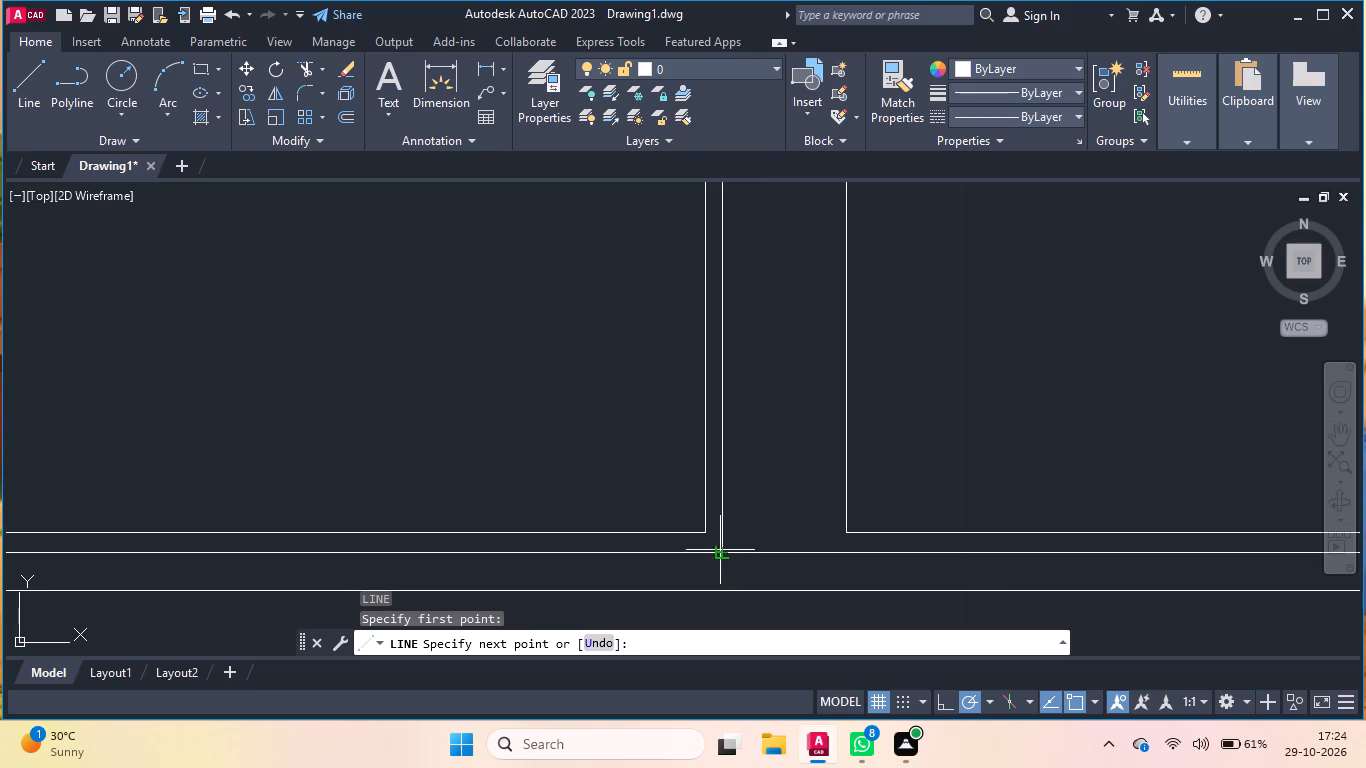
Measure the gap between the left pane's inner side and the new vertical line at the bottom, without placing a dimension.
key(Return)
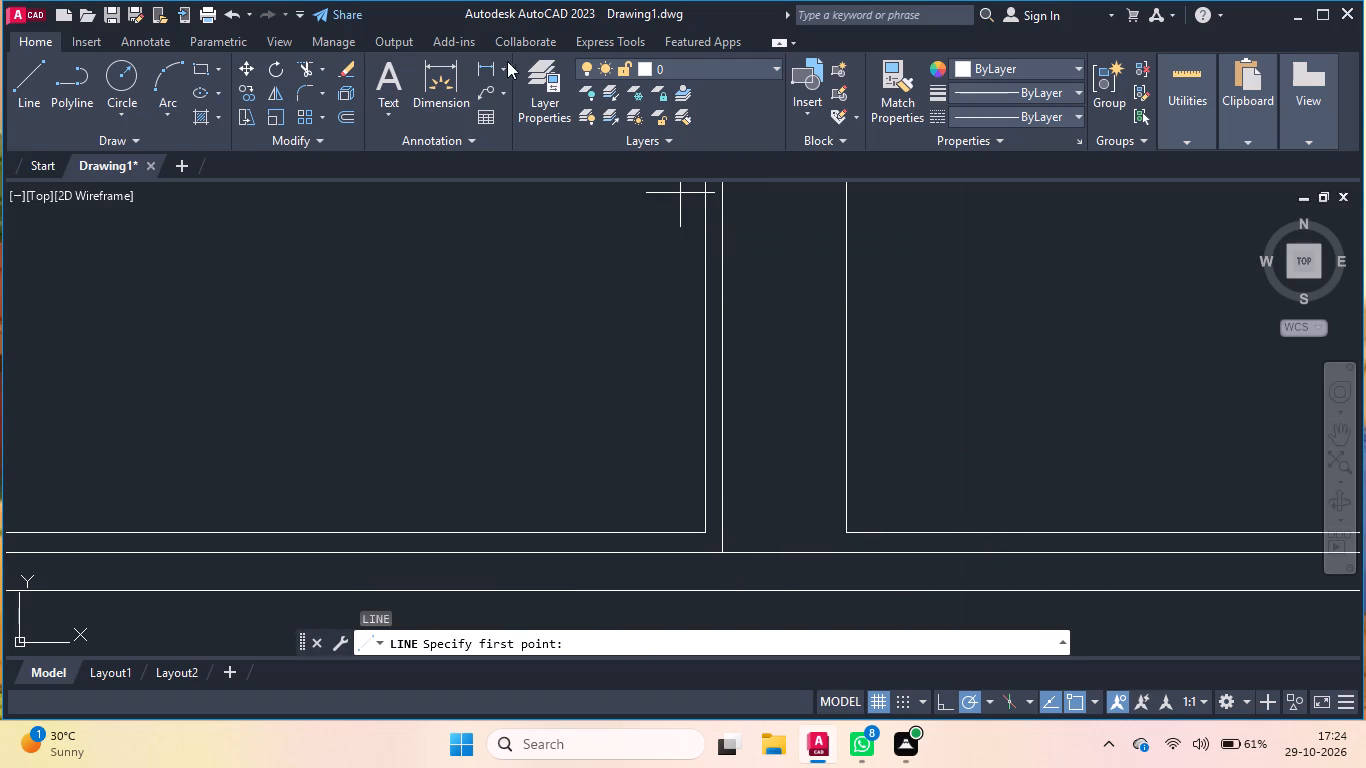
click(442, 68)
scroll(725, 541, up, 2)
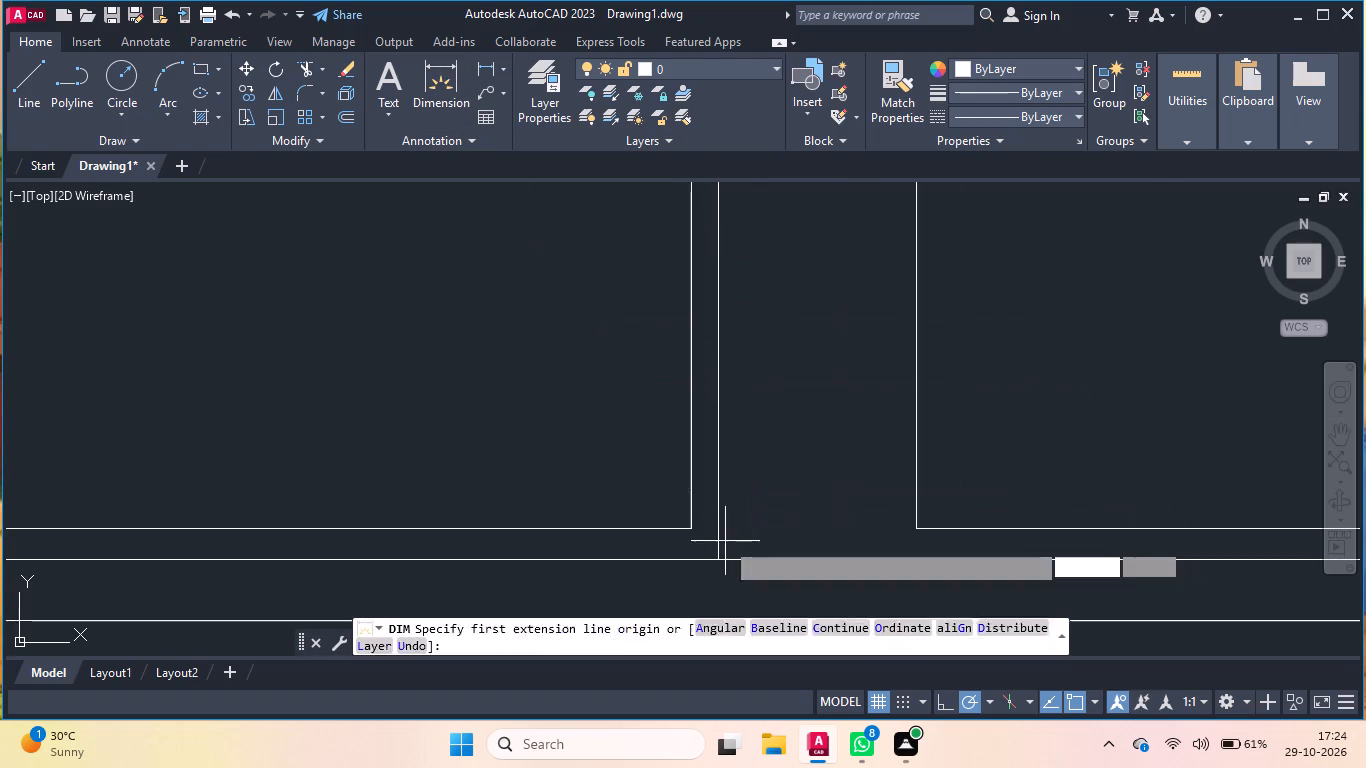
click(673, 520)
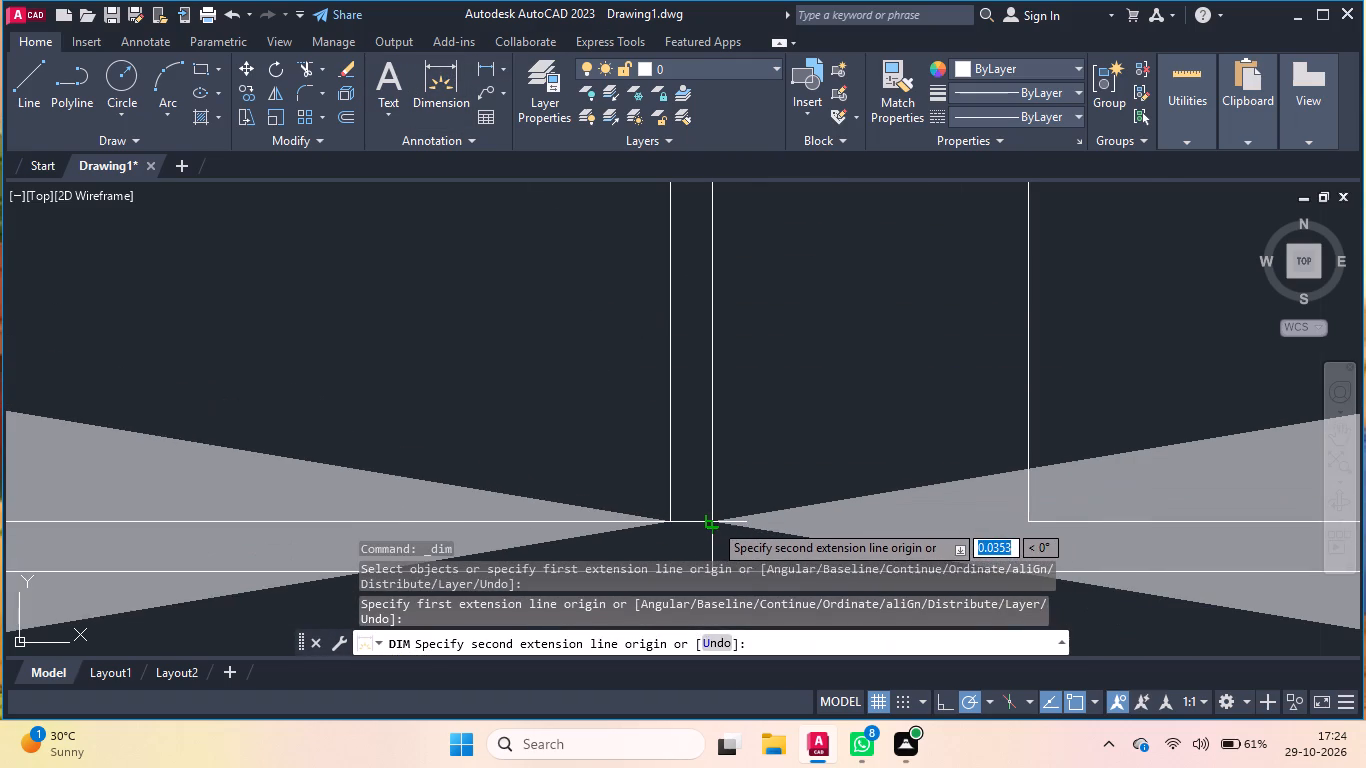
click(713, 522)
scroll(713, 519, down, 8)
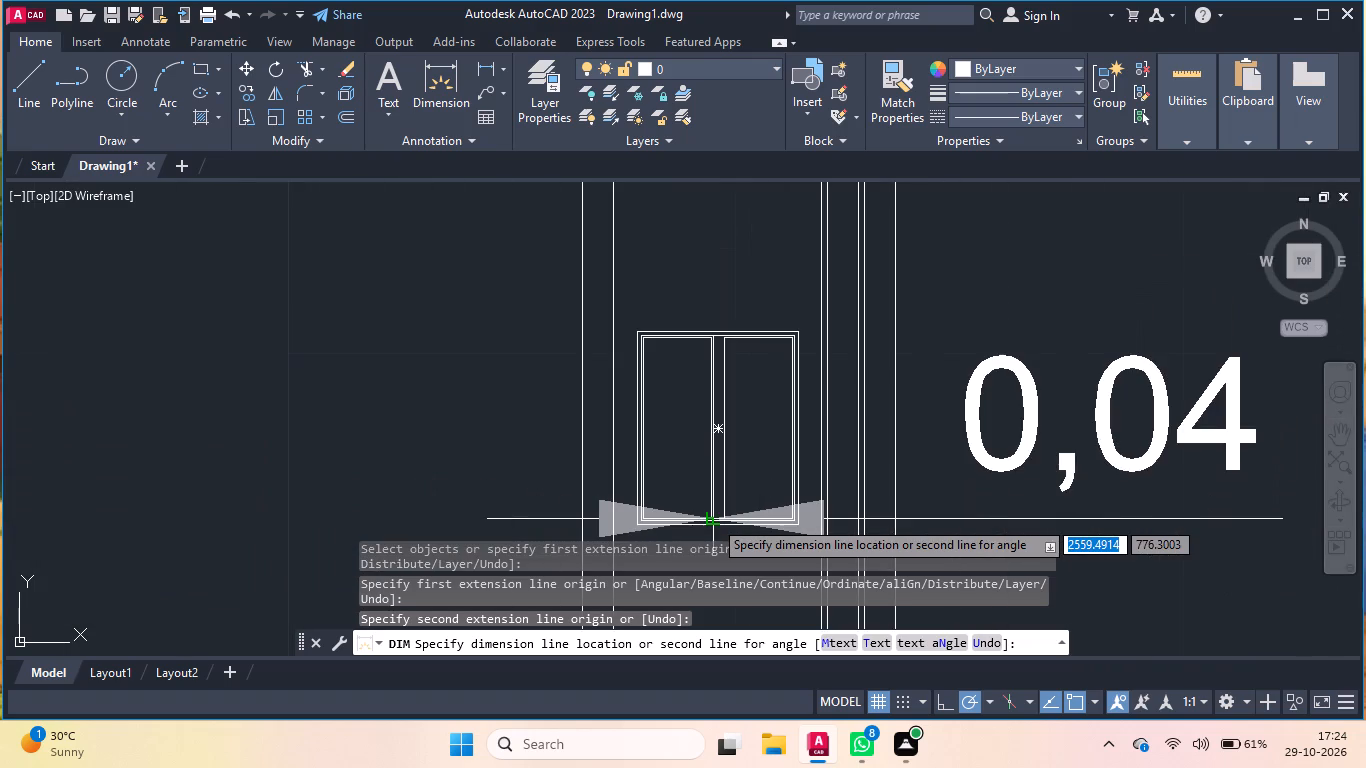
key(Escape)
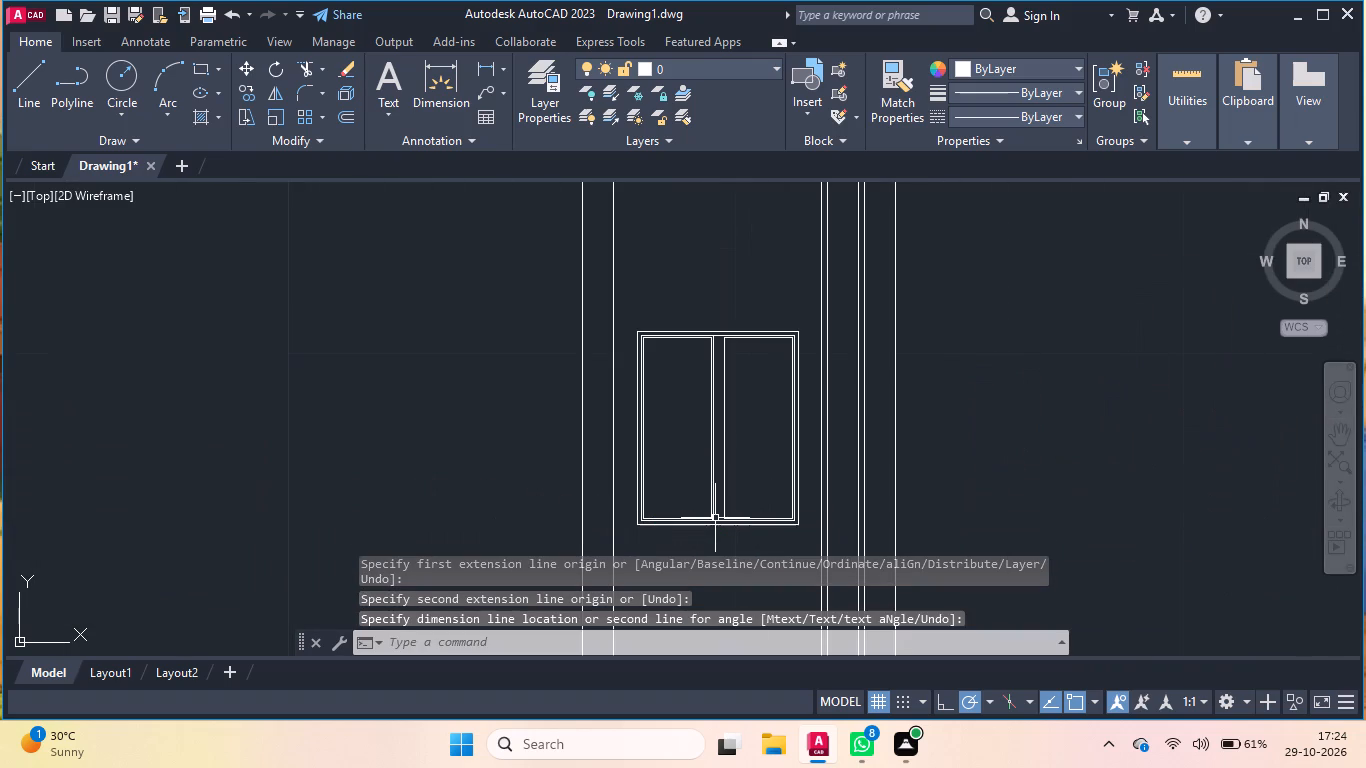
Draw a vertical line 0.04 units left of the right pane's inner side, from the pane's bottom level to the middle rectangle's top edge.
key(l)
key(Return)
scroll(716, 520, up, 4)
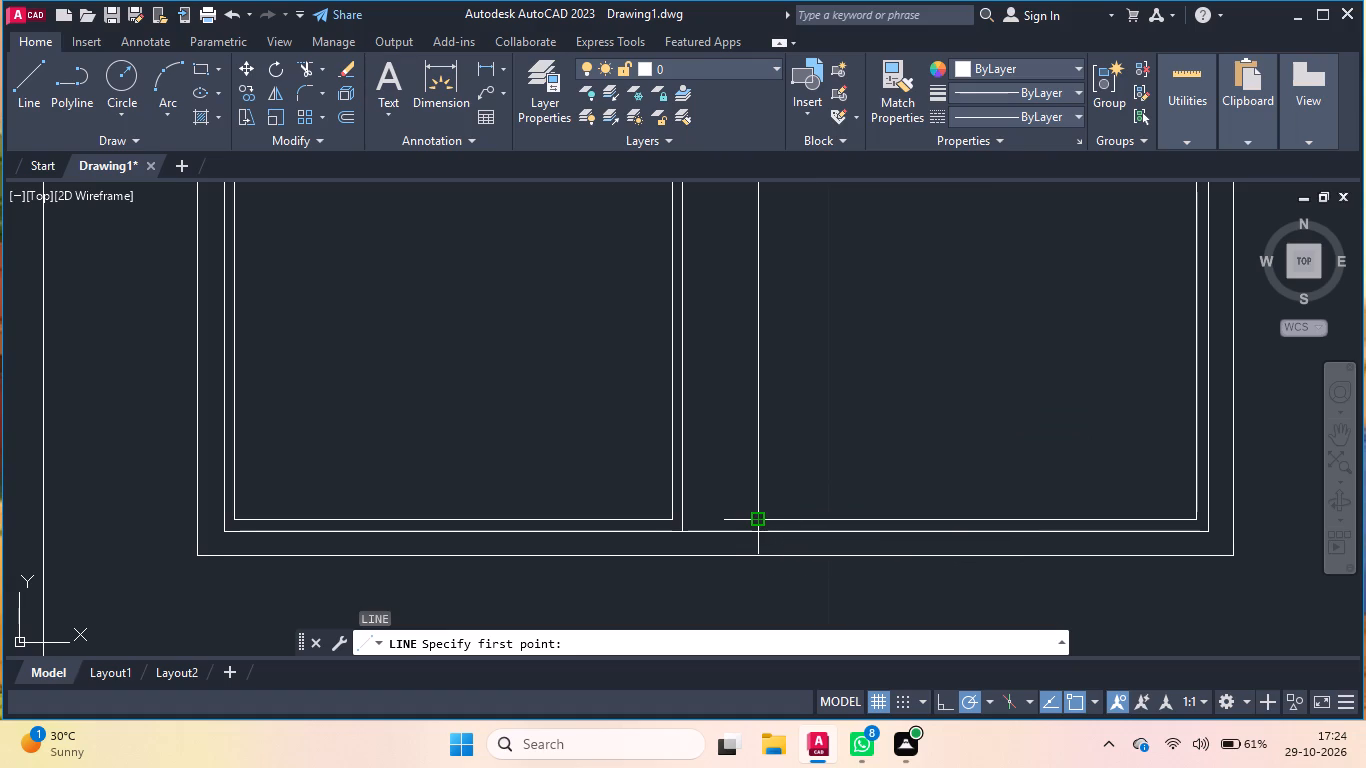
scroll(1148, 589, down, 1)
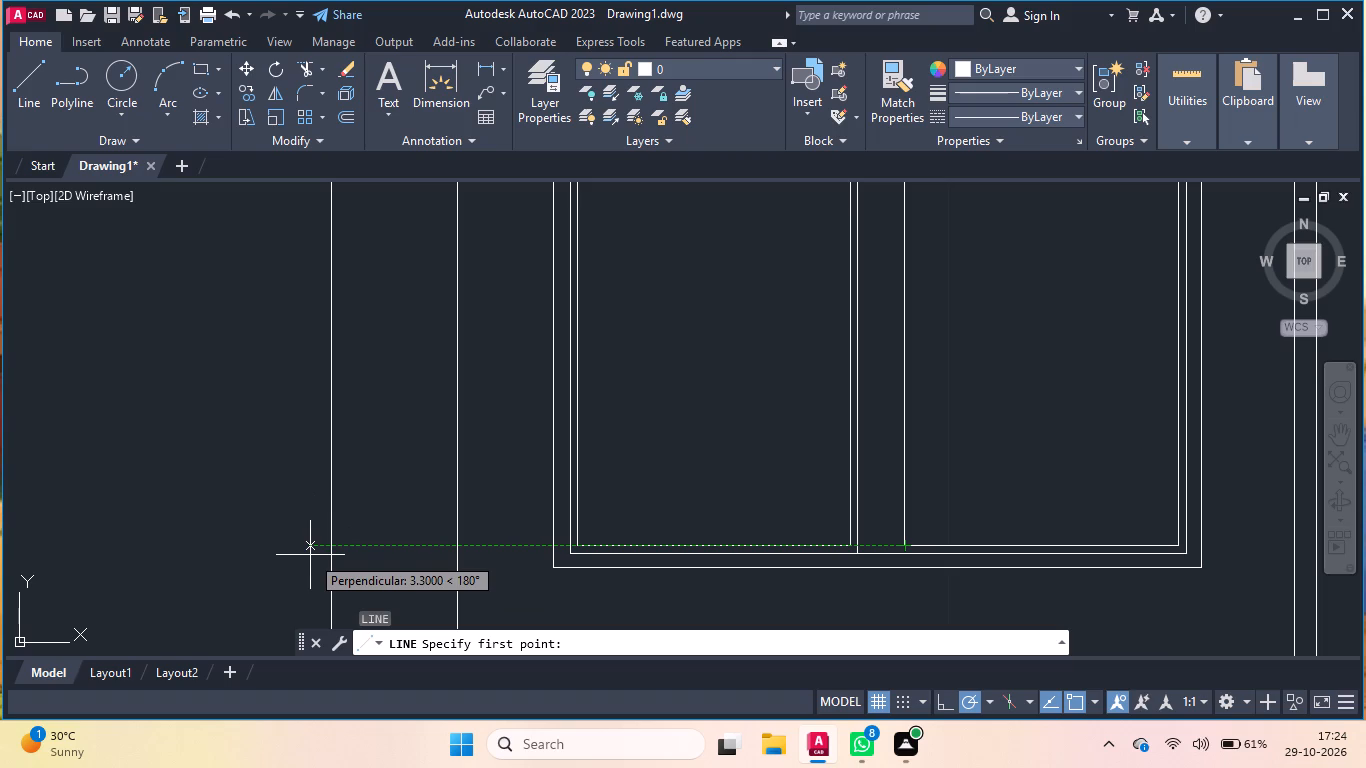
text(0.04)
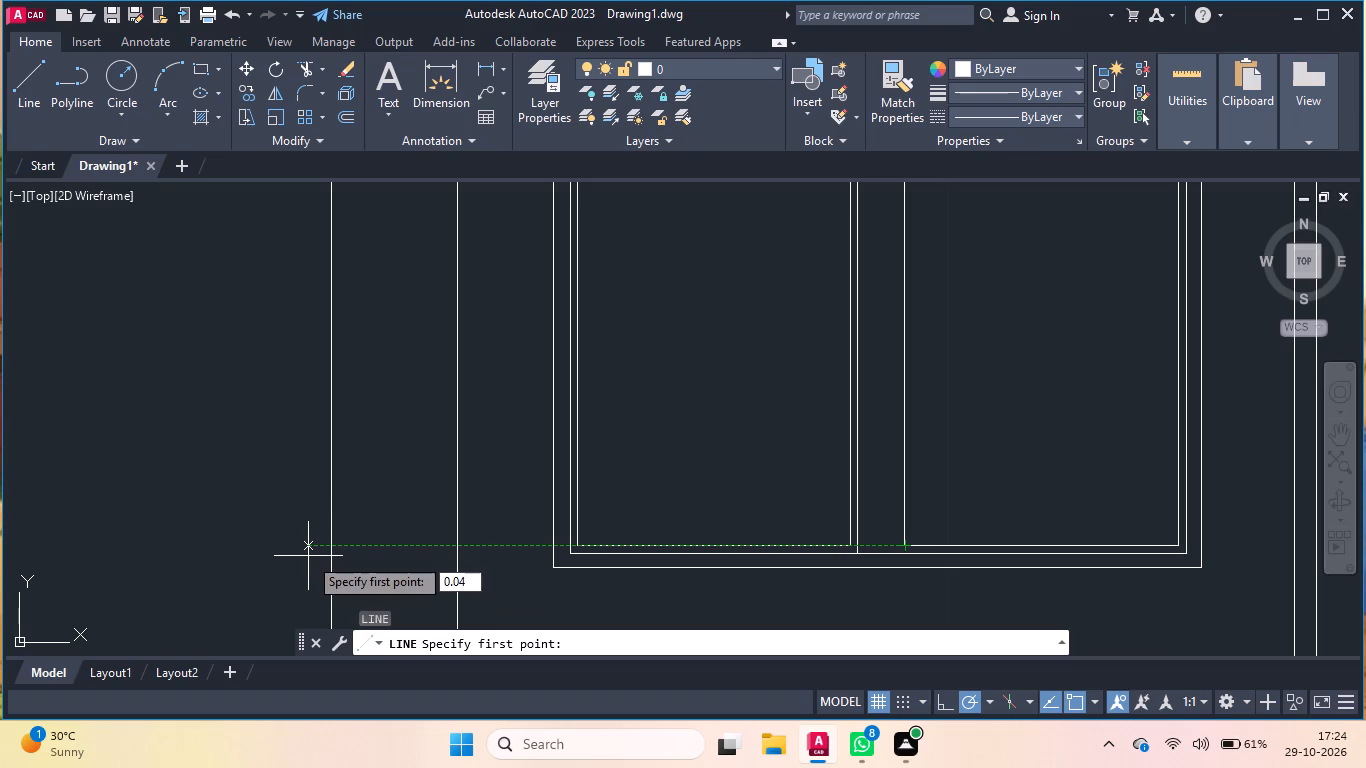
key(Return)
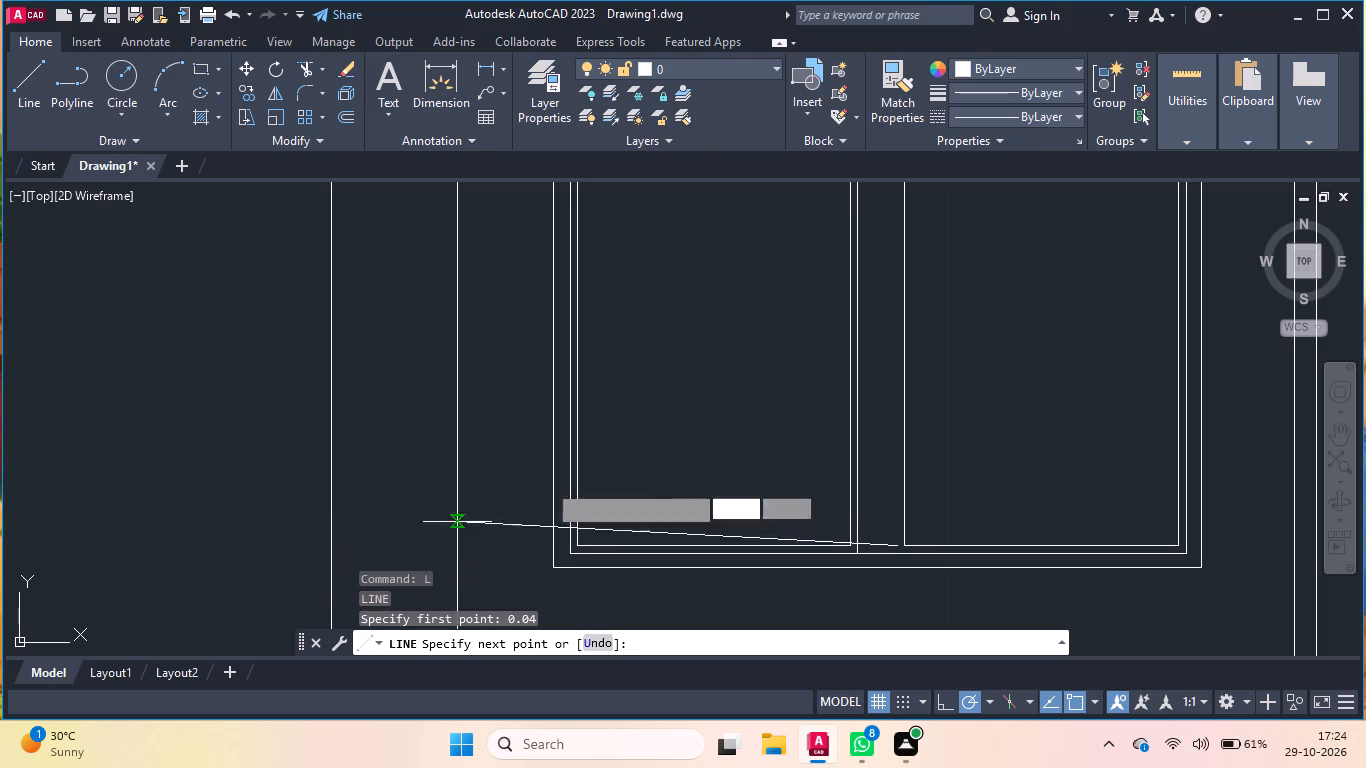
scroll(919, 456, down, 3)
scroll(909, 290, up, 5)
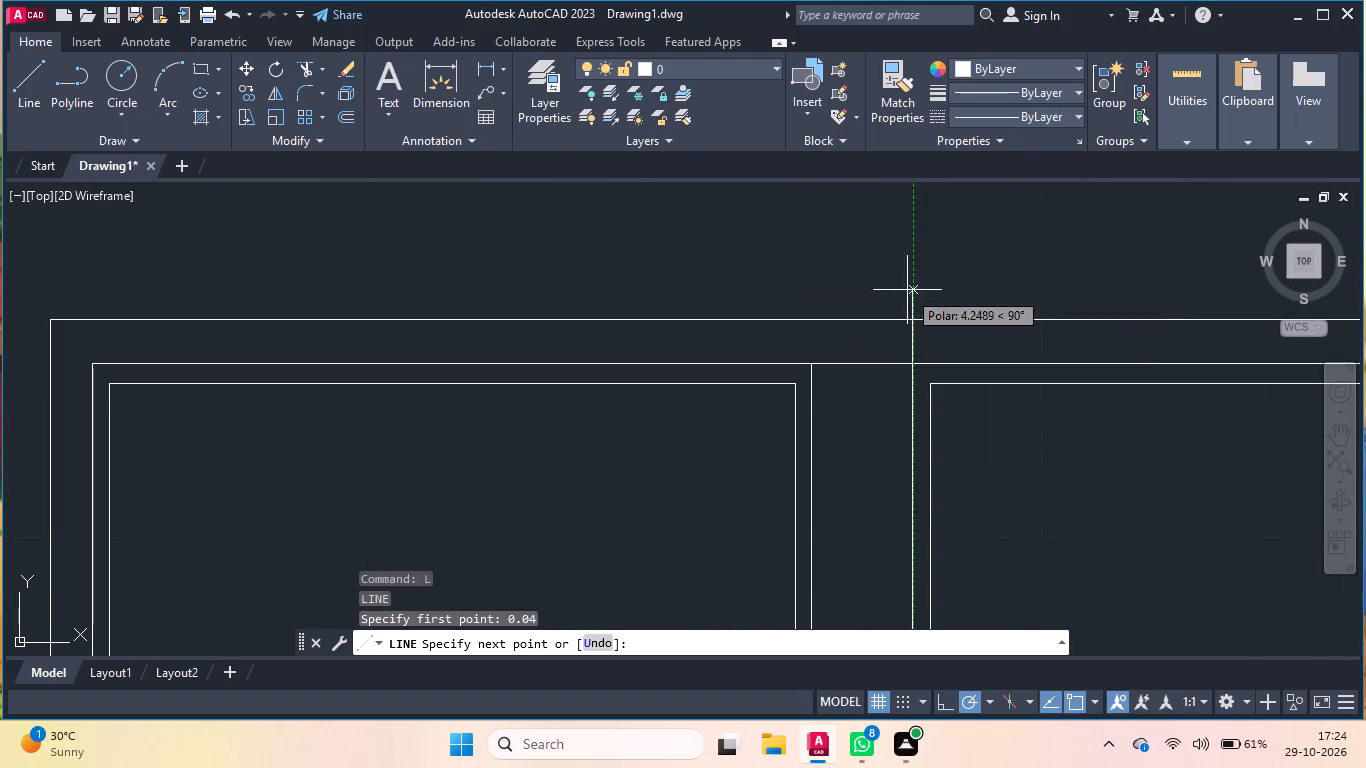
click(913, 364)
key(Return)
Trim the middle rectangle's top and bottom edges in the gap between the two panes' outer vertical lines.
text(tr)
key(Return)
click(860, 363)
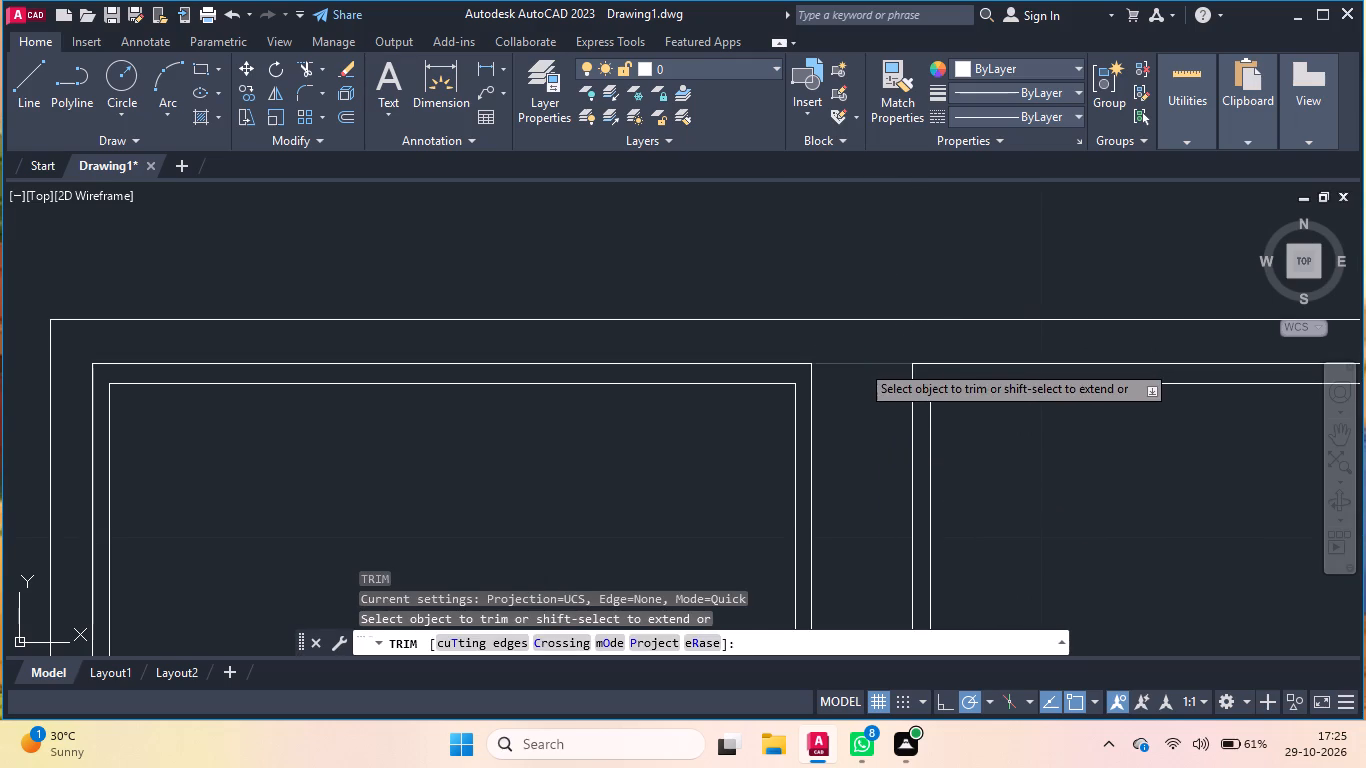
scroll(863, 267, down, 4)
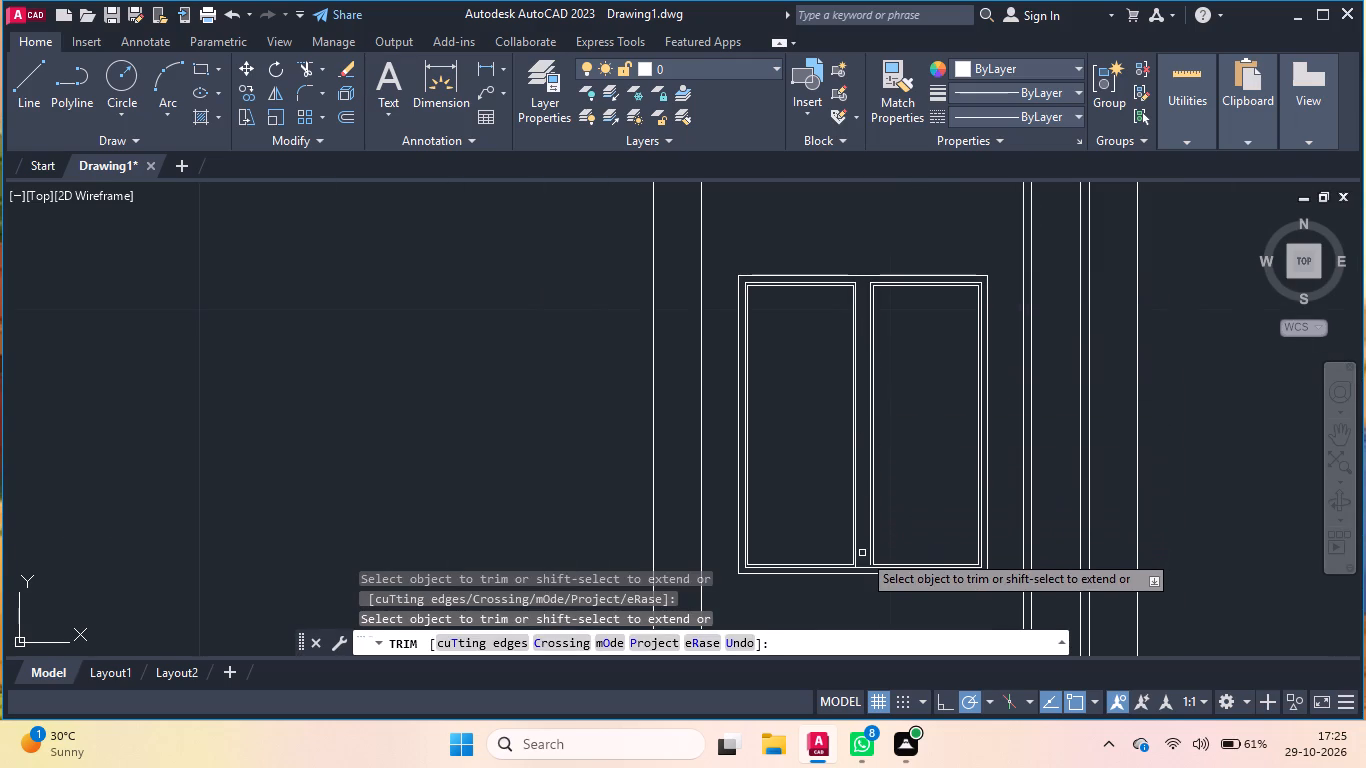
scroll(864, 565, up, 2)
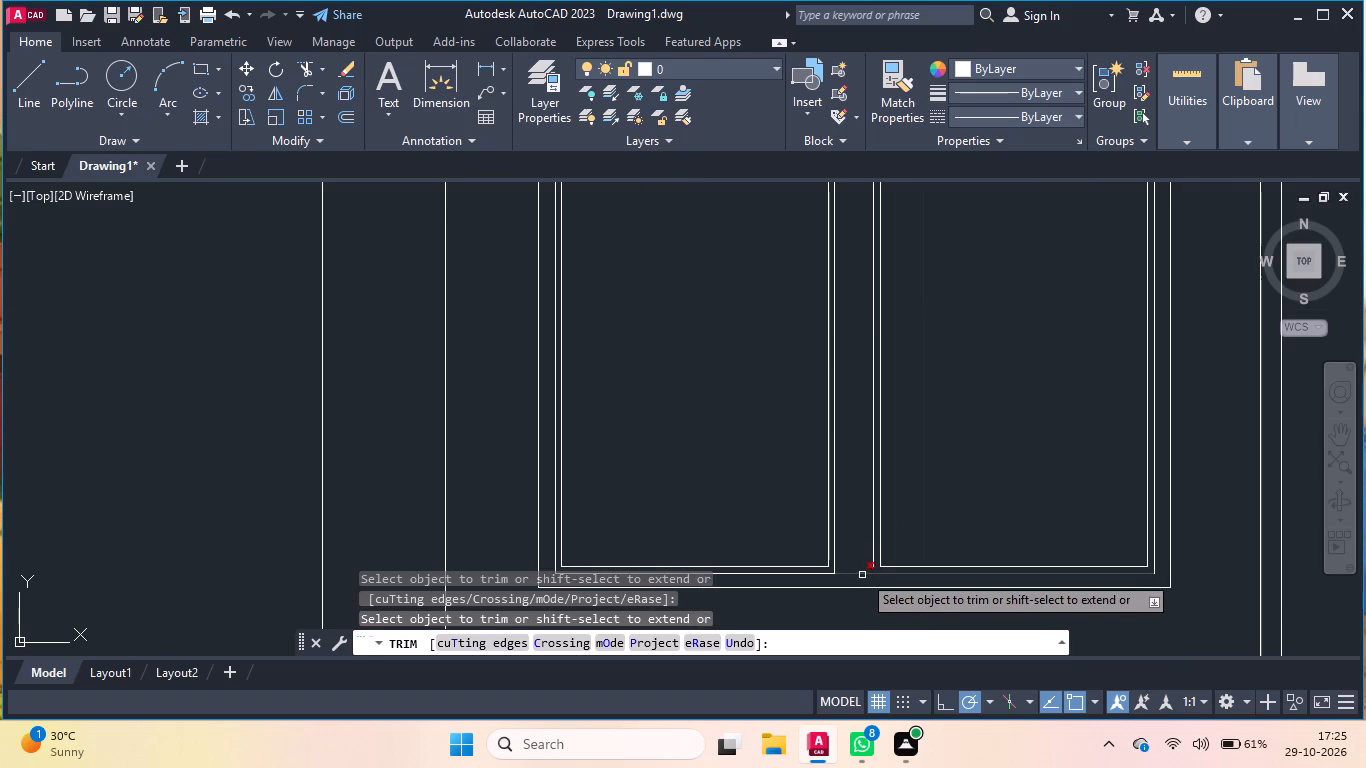
click(862, 570)
click(862, 578)
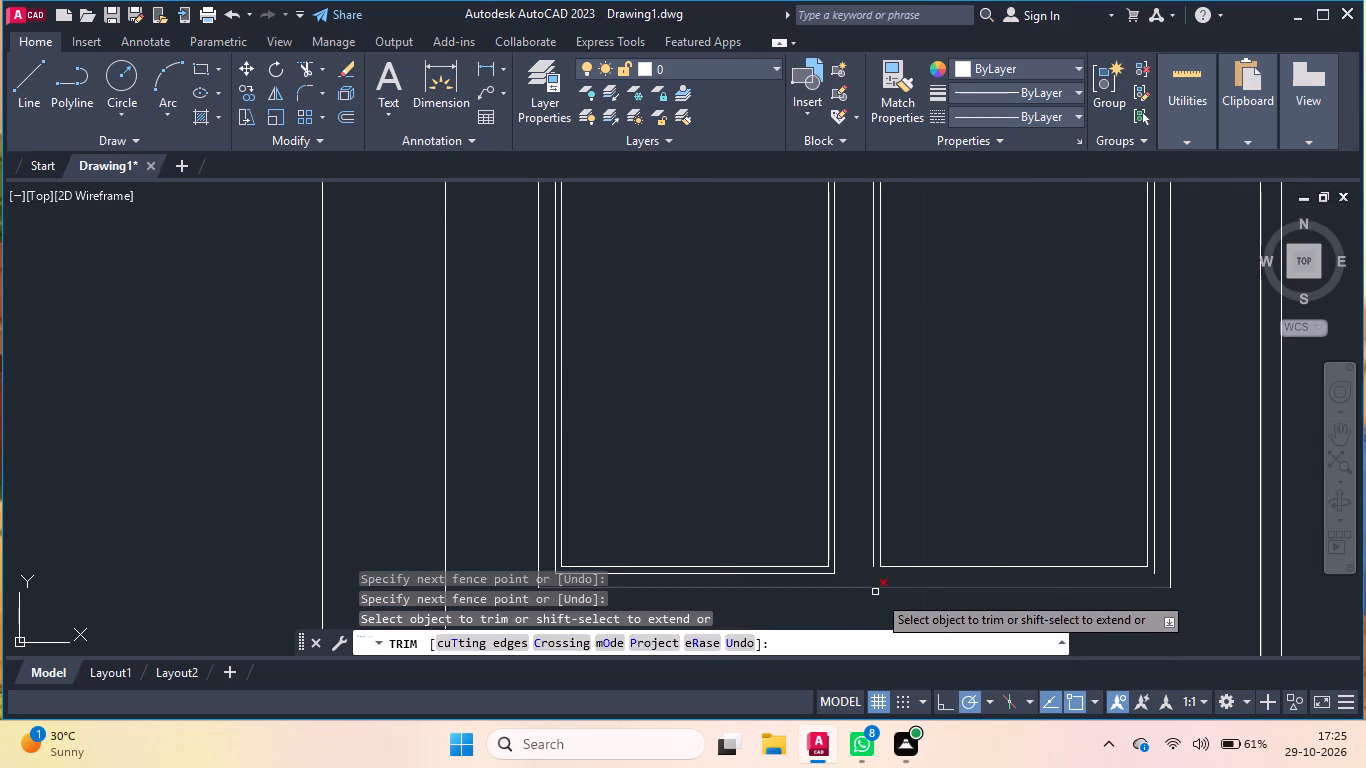
key(Return)
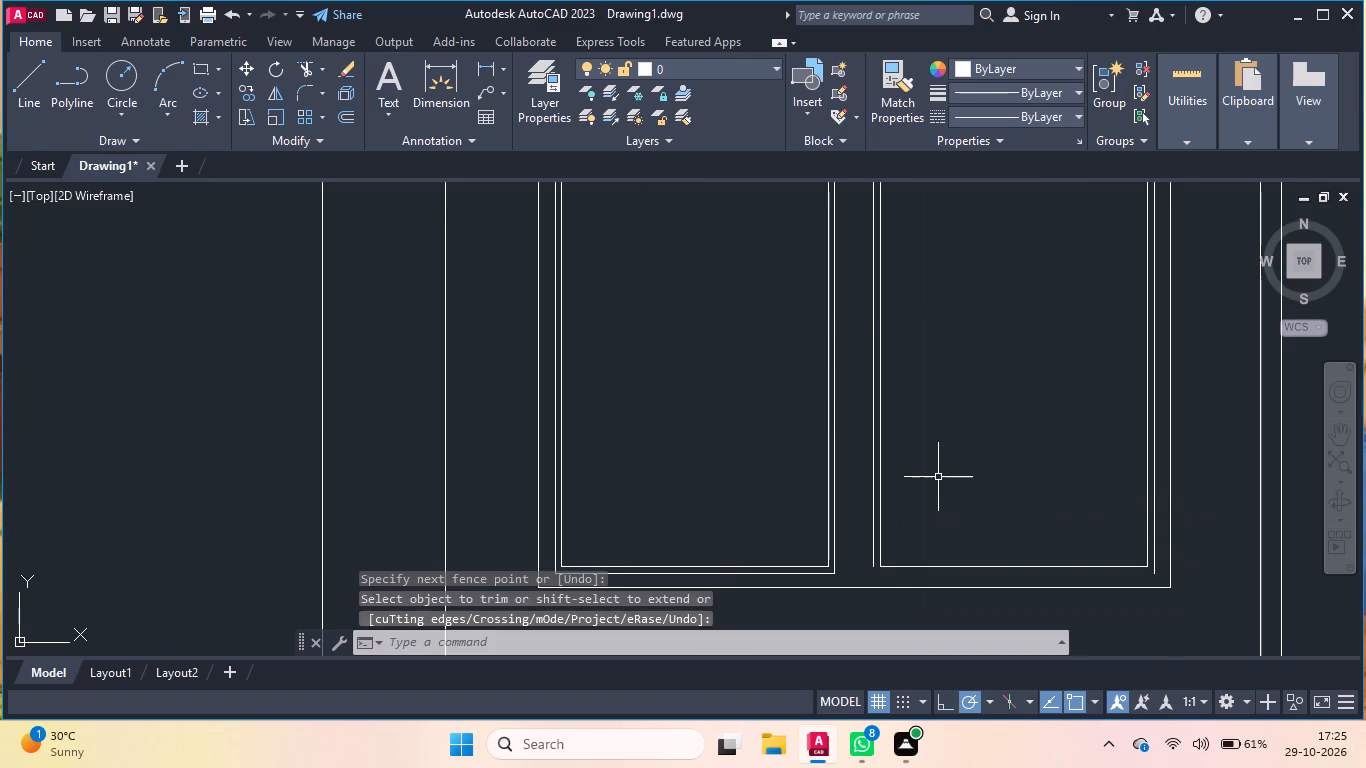
Draw lines extending the right pane's new vertical line down to the left frame's bottom level and across to the middle rectangle's lower-right corner.
key(l)
key(Return)
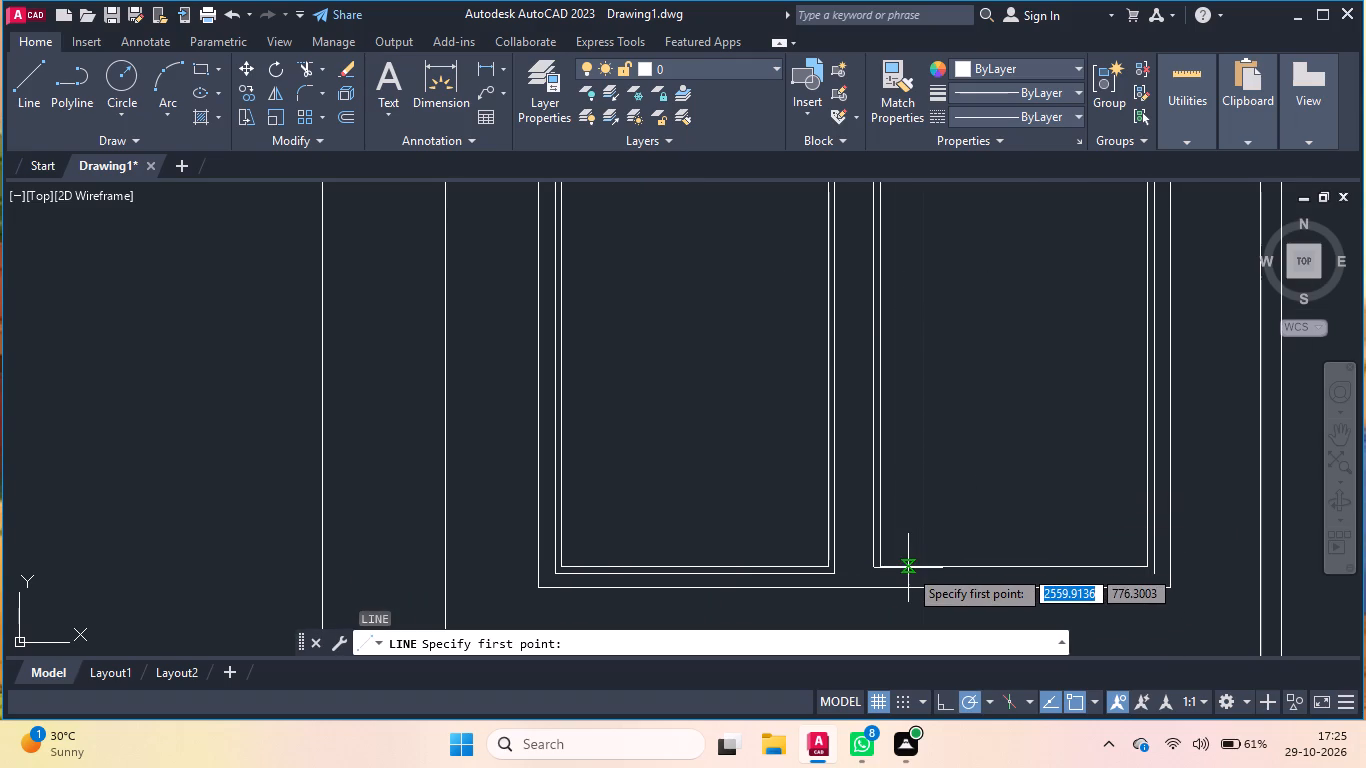
scroll(908, 568, up, 2)
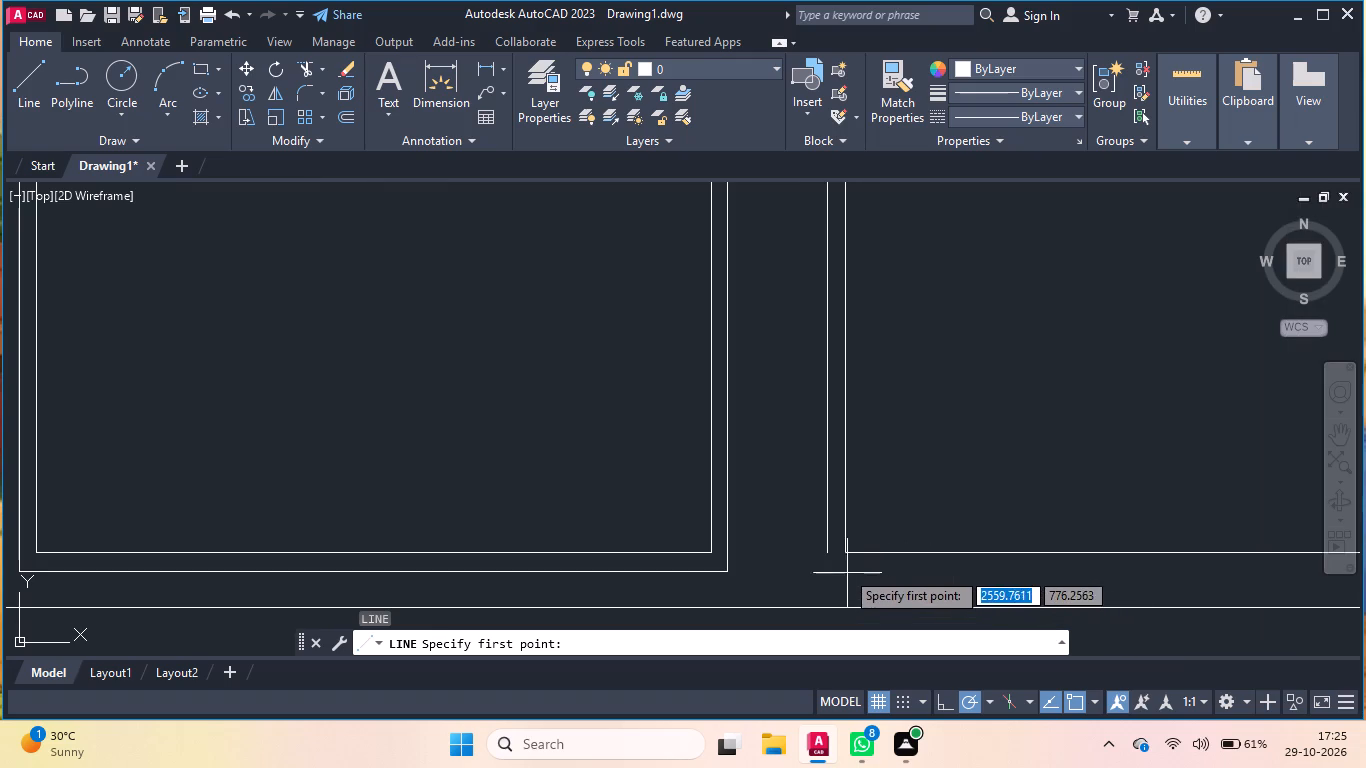
click(825, 557)
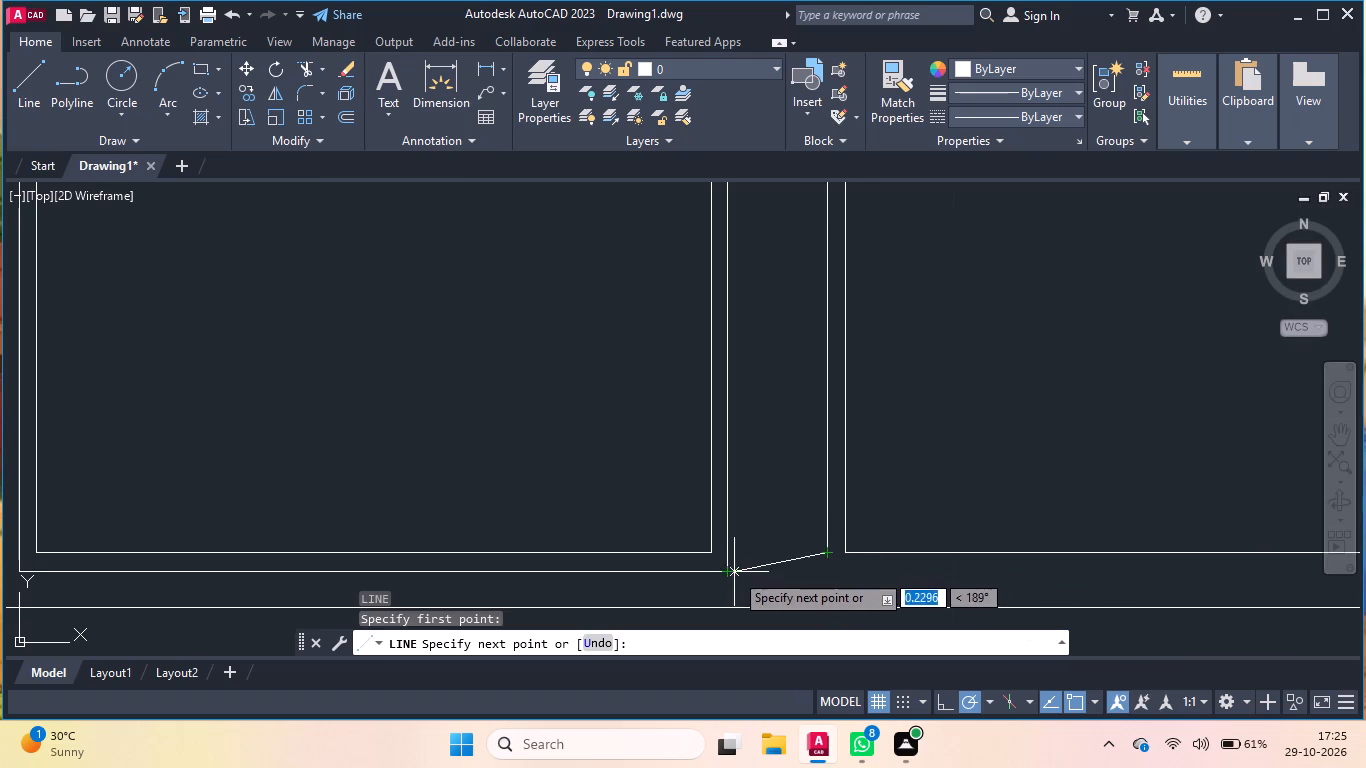
click(829, 572)
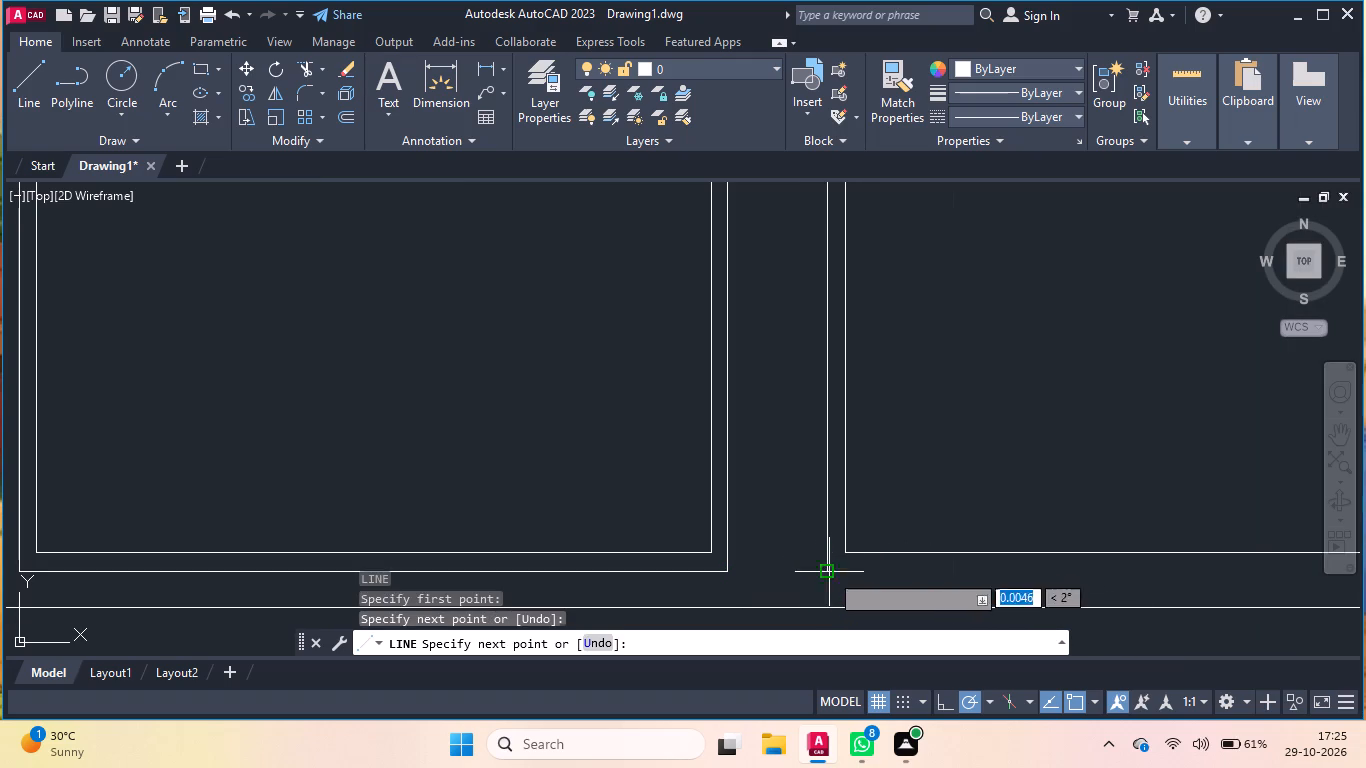
scroll(710, 578, down, 3)
scroll(915, 584, up, 2)
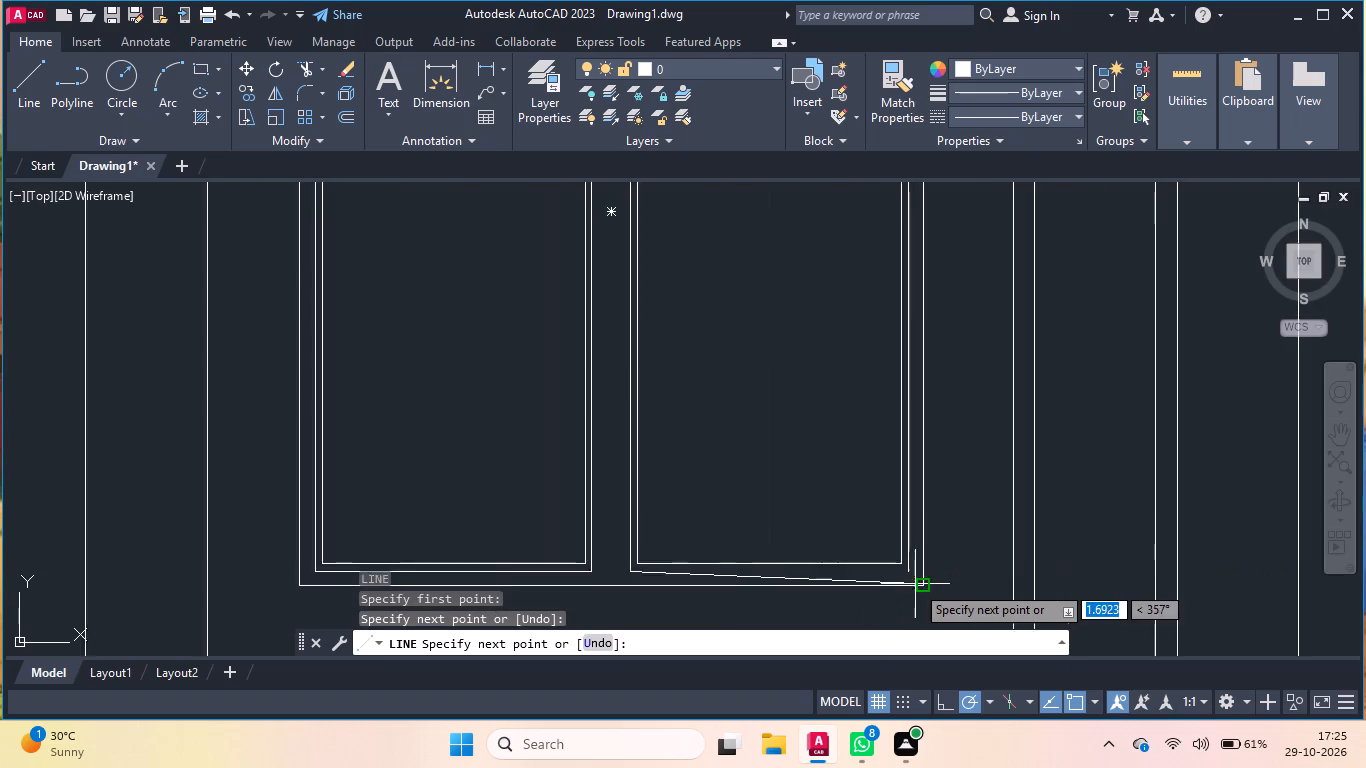
scroll(915, 584, up, 3)
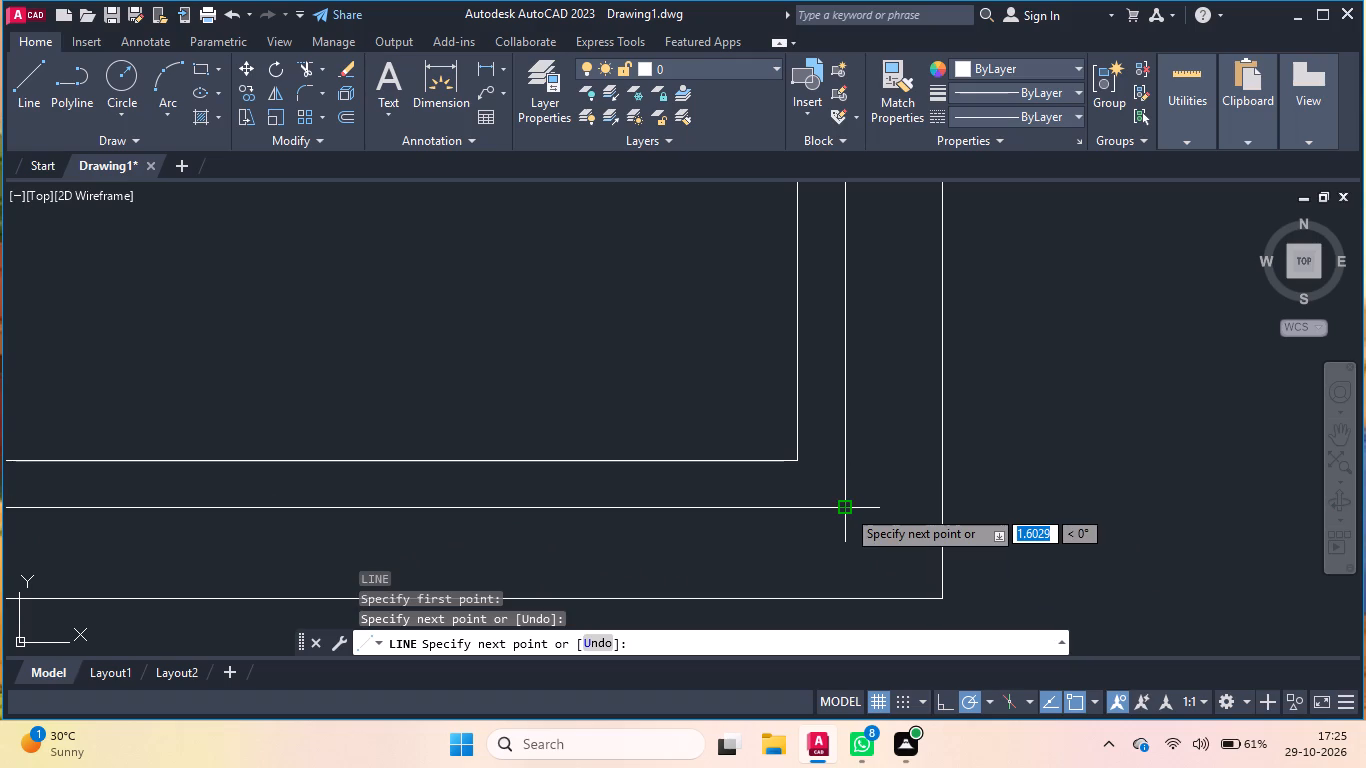
click(846, 508)
key(Return)
scroll(999, 518, down, 5)
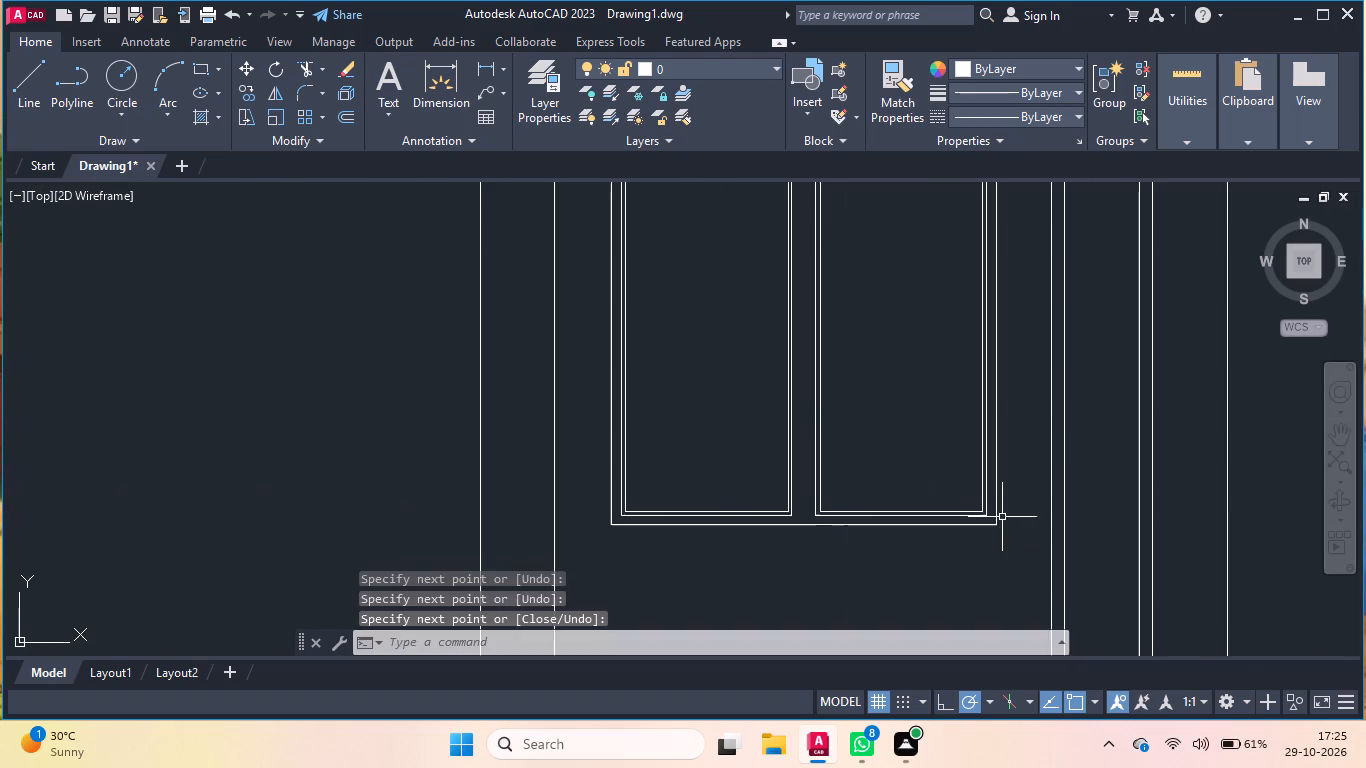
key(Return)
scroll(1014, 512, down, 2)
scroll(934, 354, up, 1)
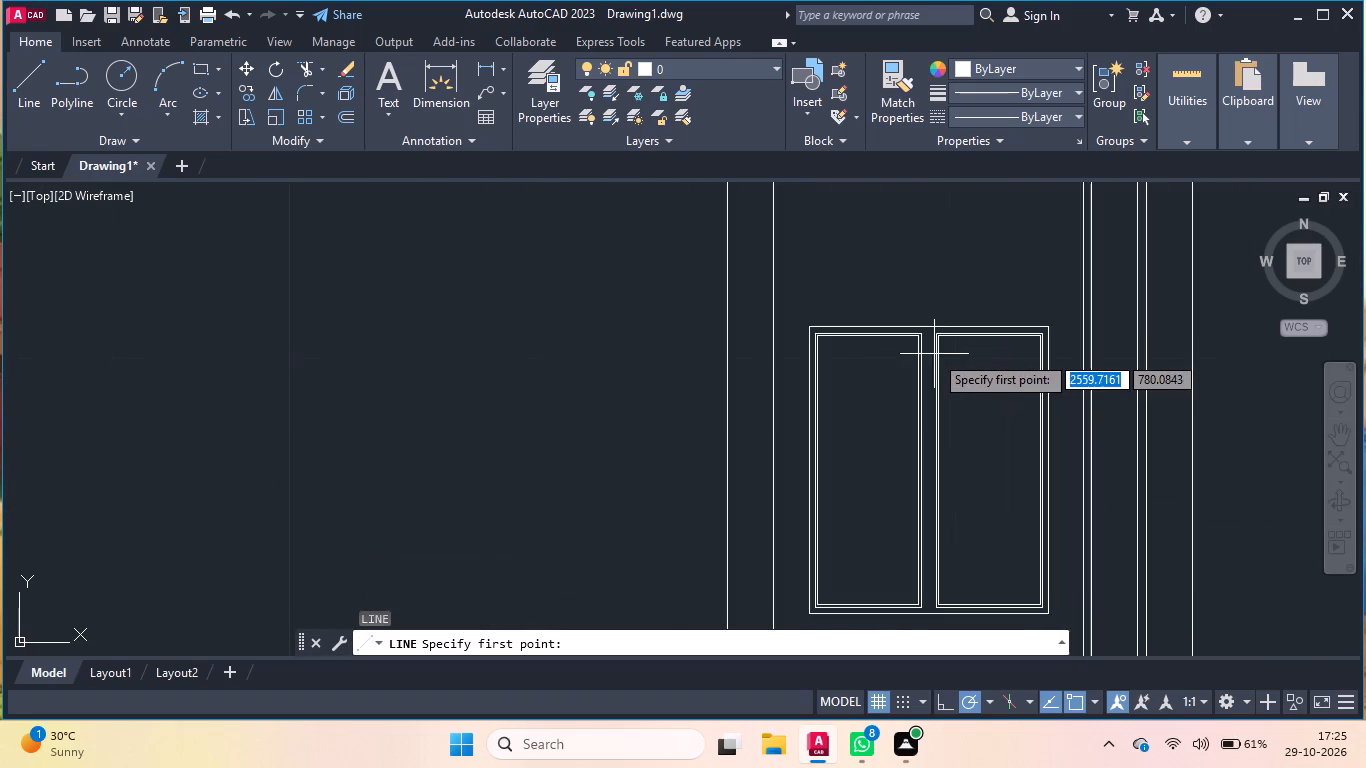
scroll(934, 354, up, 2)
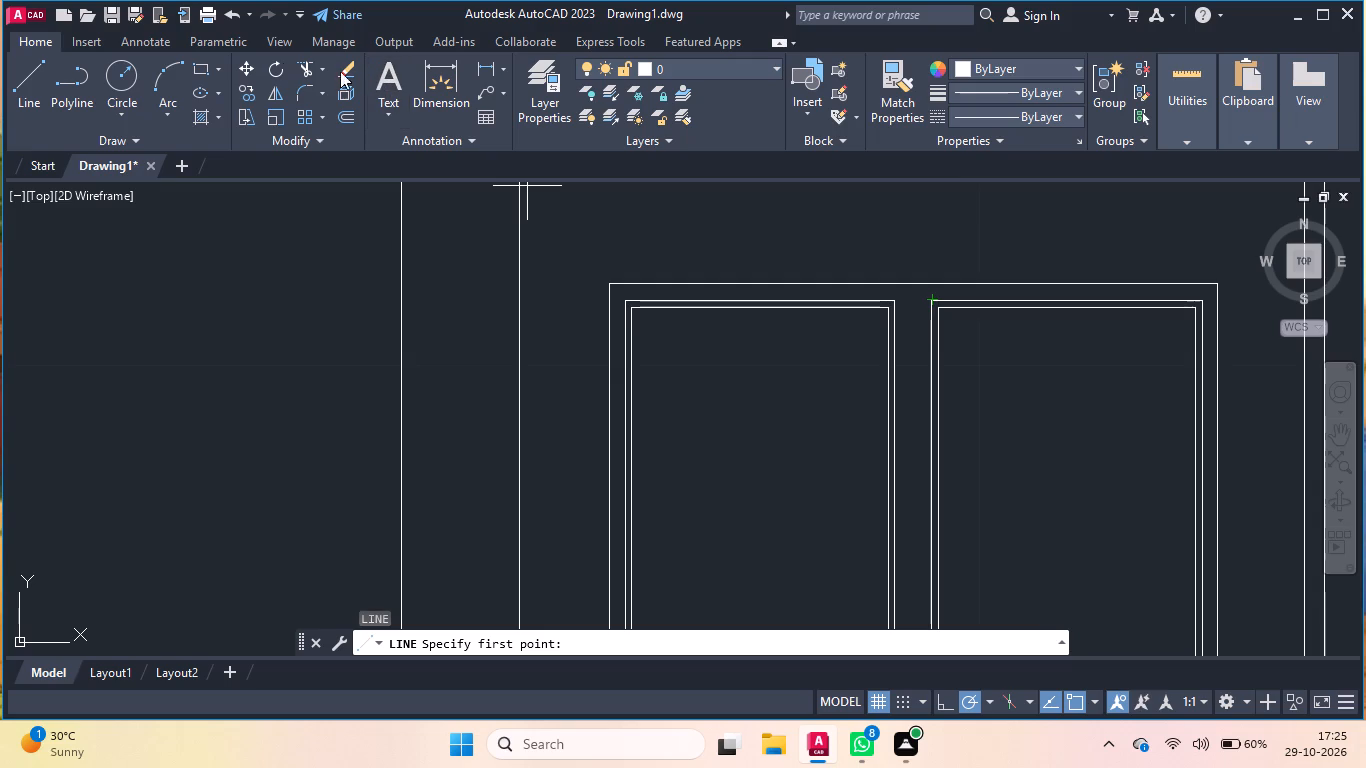
Draw a rectangle about 3.57 by 4.27 units just inside the window's outermost rectangle, surrounding both panes.
click(200, 64)
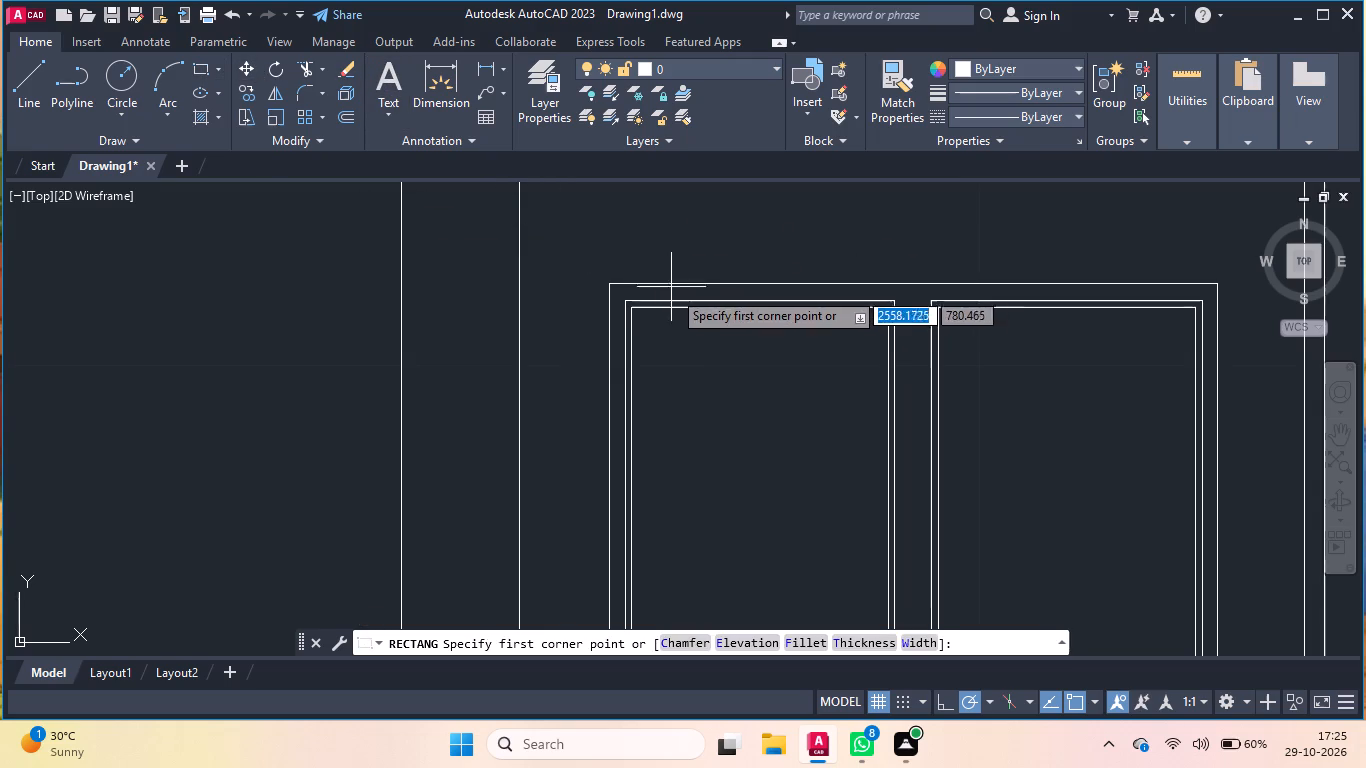
scroll(676, 300, up, 3)
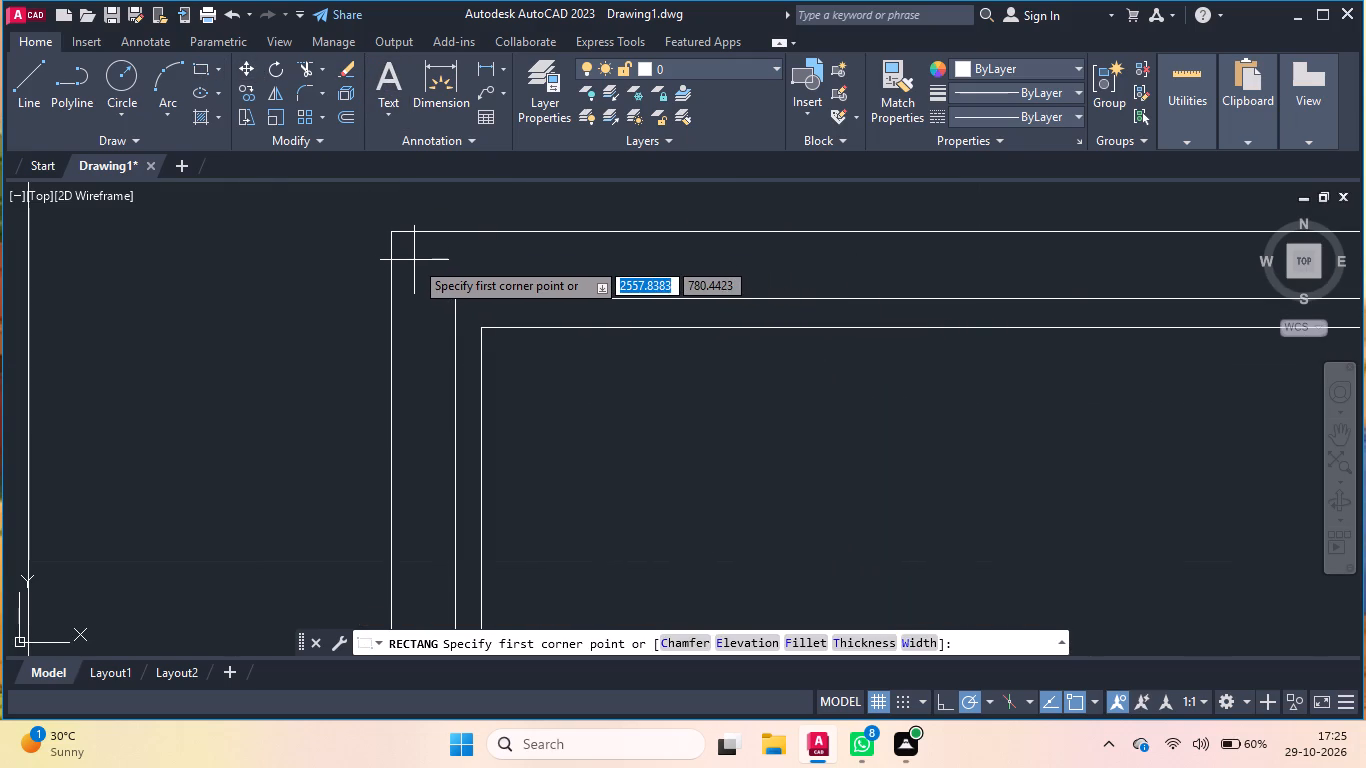
scroll(414, 260, up, 1)
scroll(589, 285, down, 1)
scroll(446, 261, up, 1)
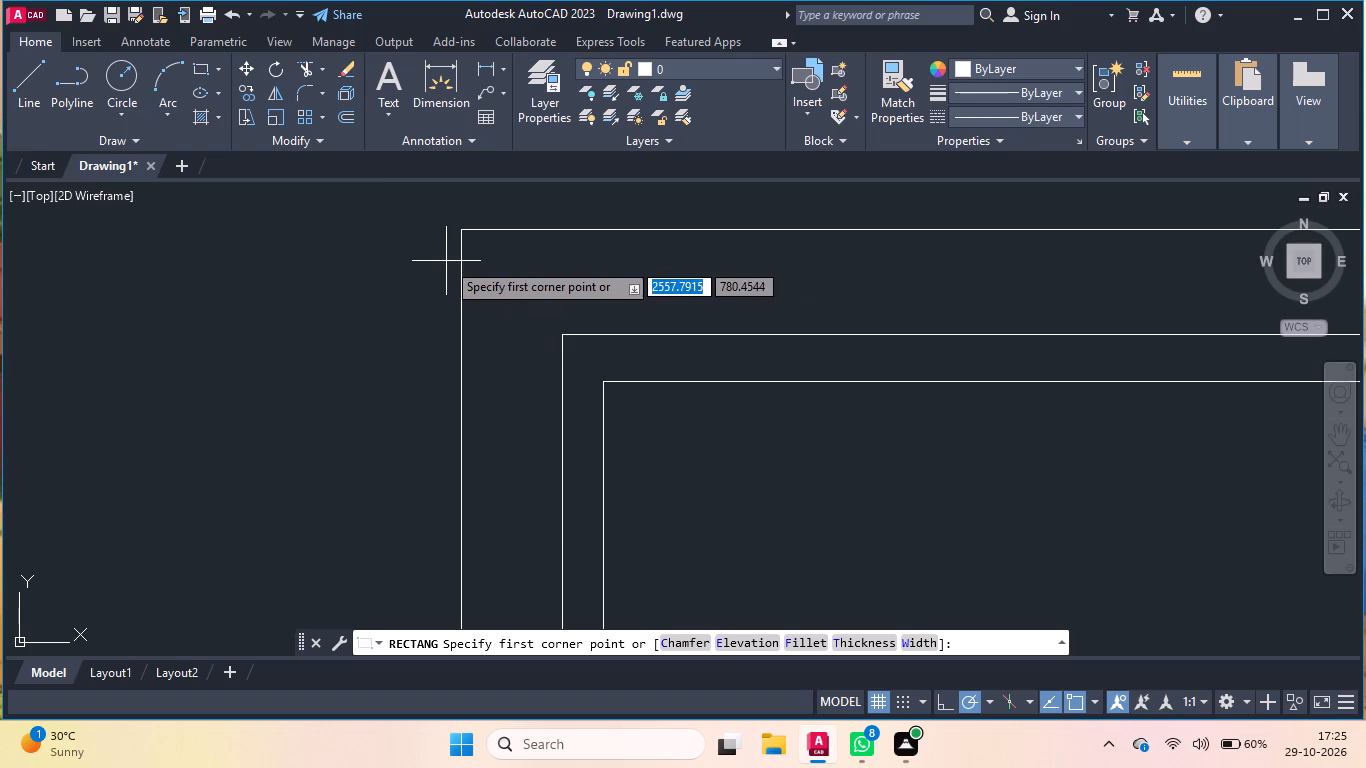
scroll(506, 265, up, 2)
scroll(505, 261, down, 1)
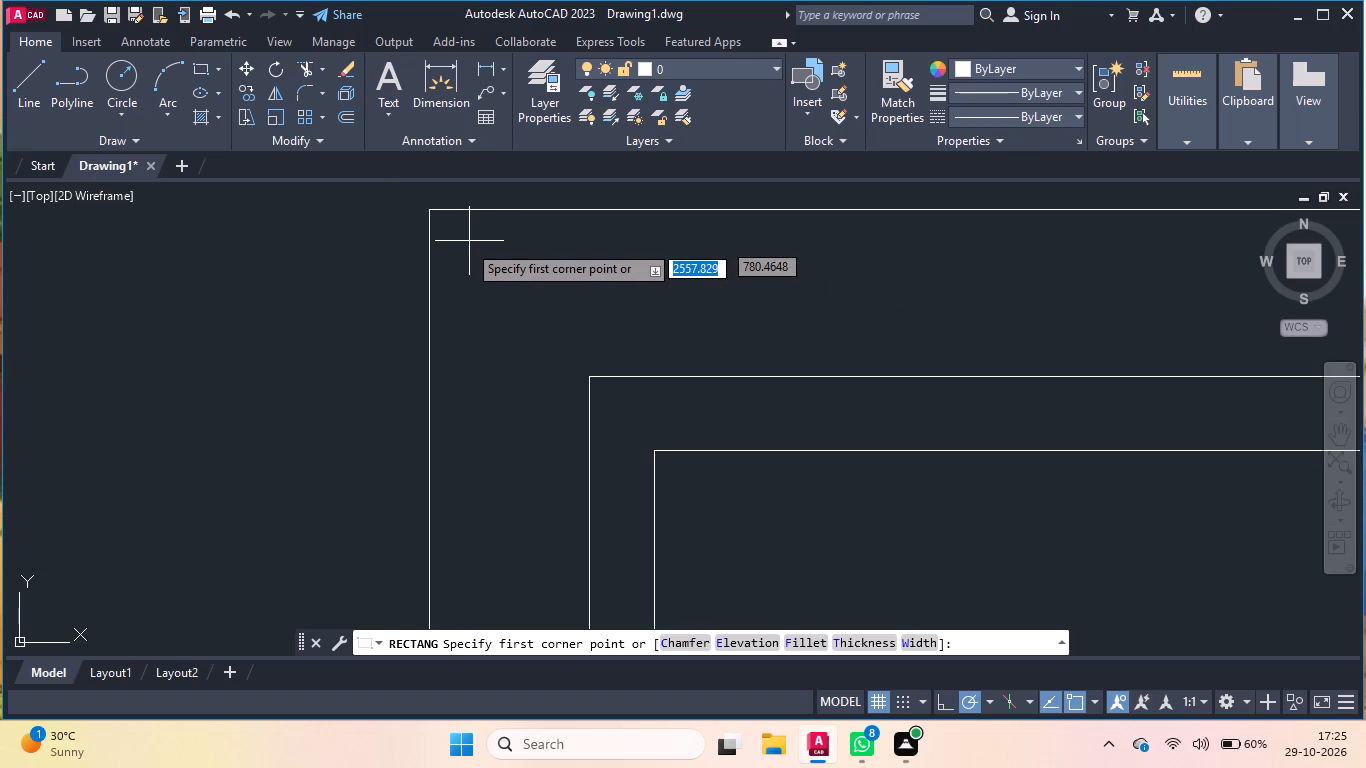
click(463, 245)
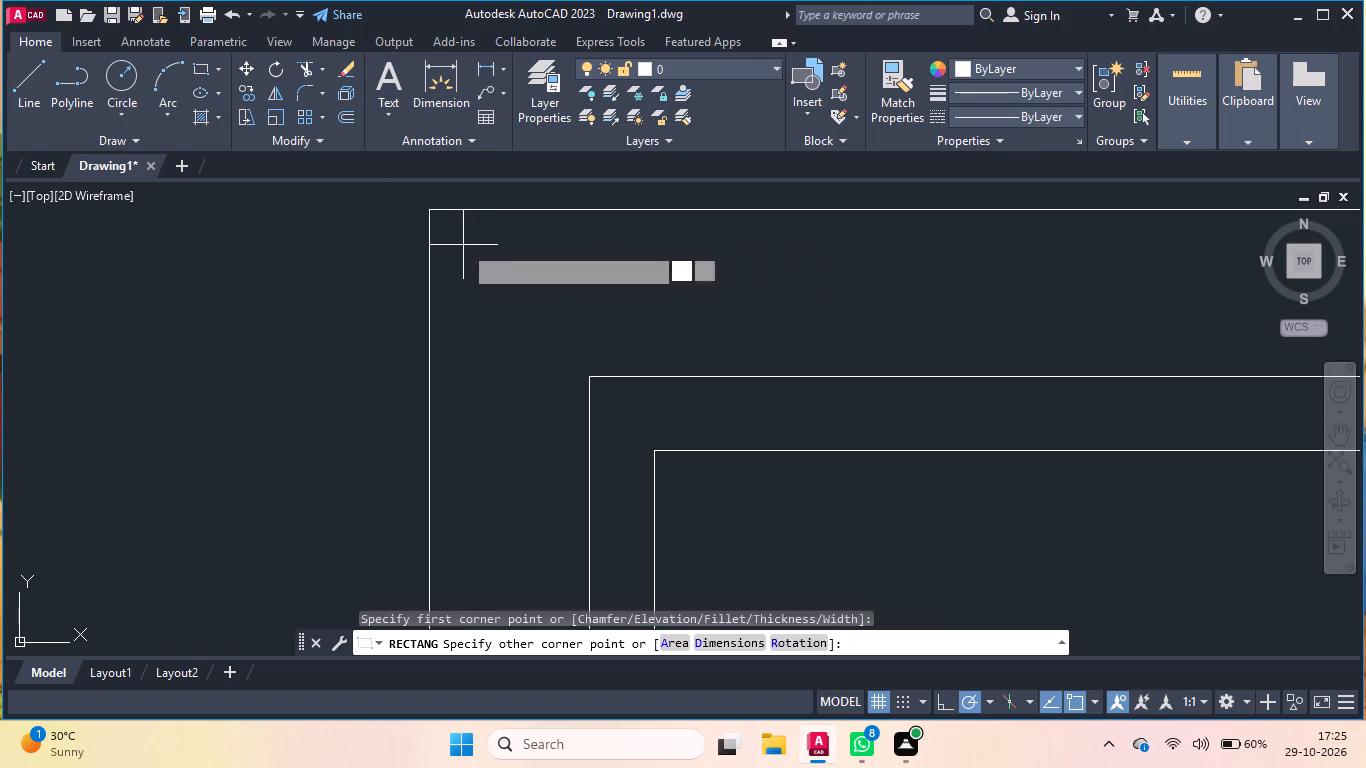
scroll(563, 329, down, 4)
scroll(929, 390, down, 4)
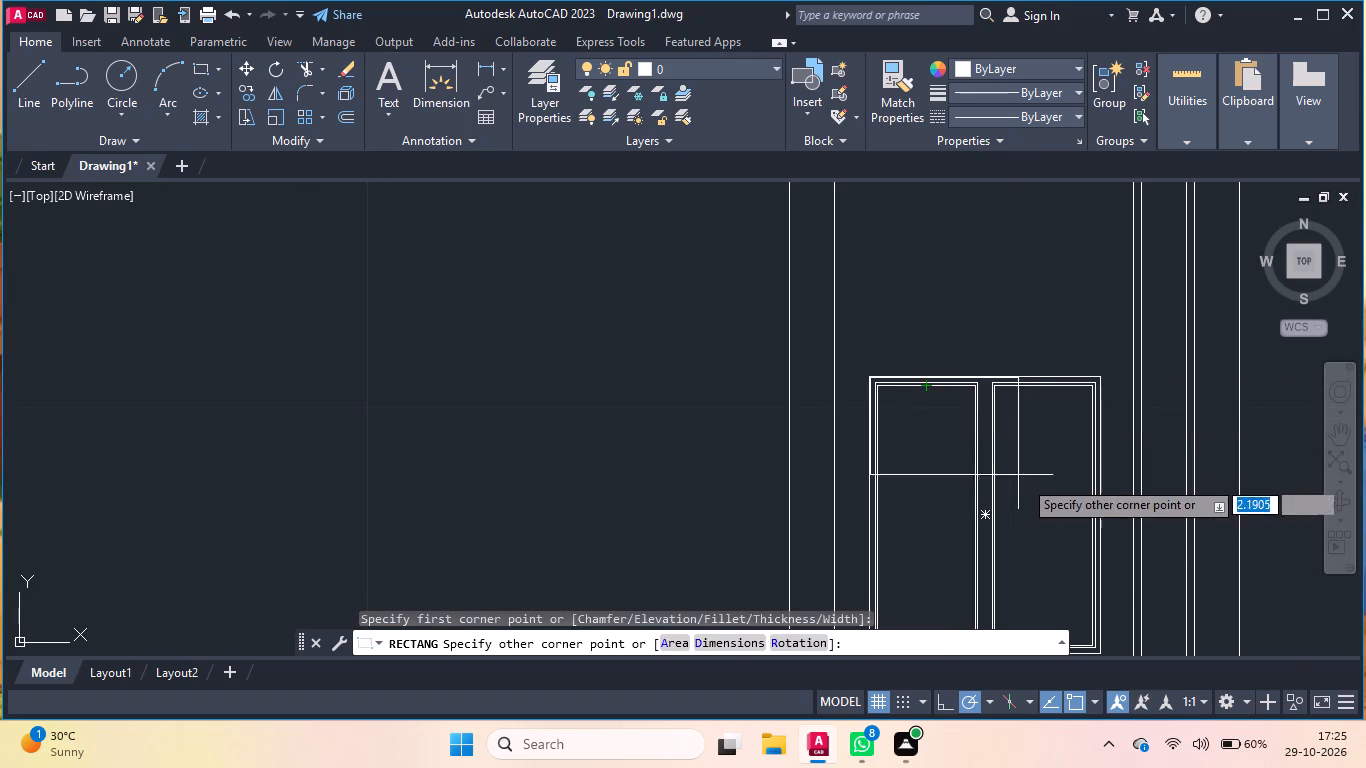
scroll(1050, 443, down, 3)
scroll(1064, 507, up, 3)
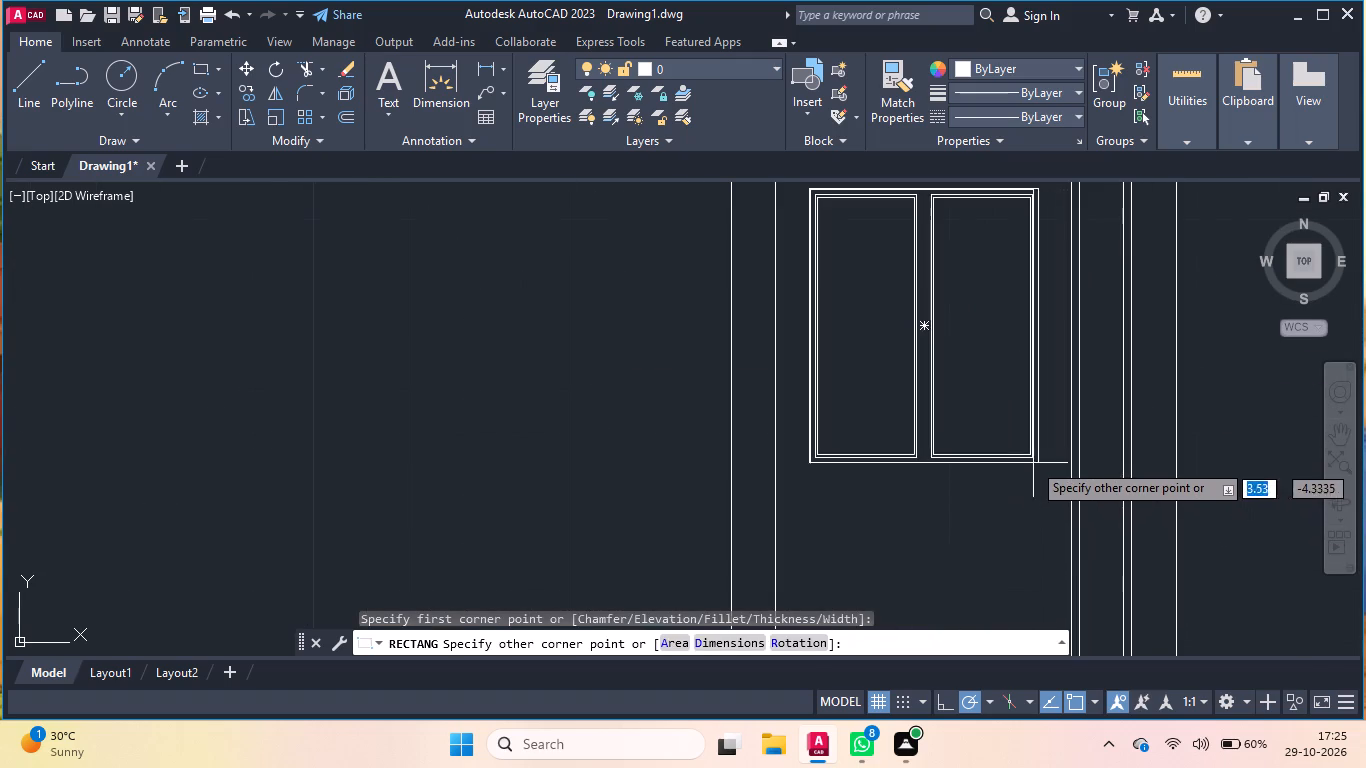
scroll(1029, 461, up, 9)
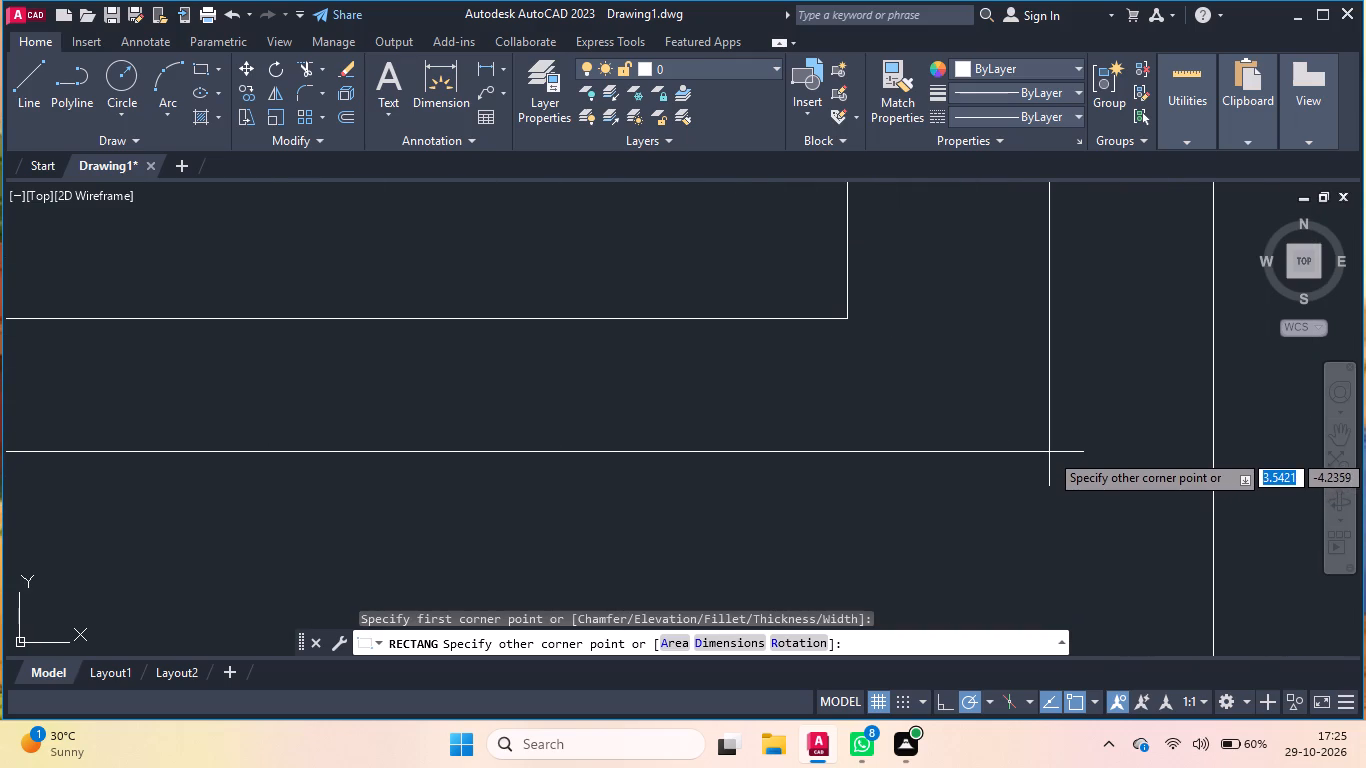
scroll(1049, 452, down, 1)
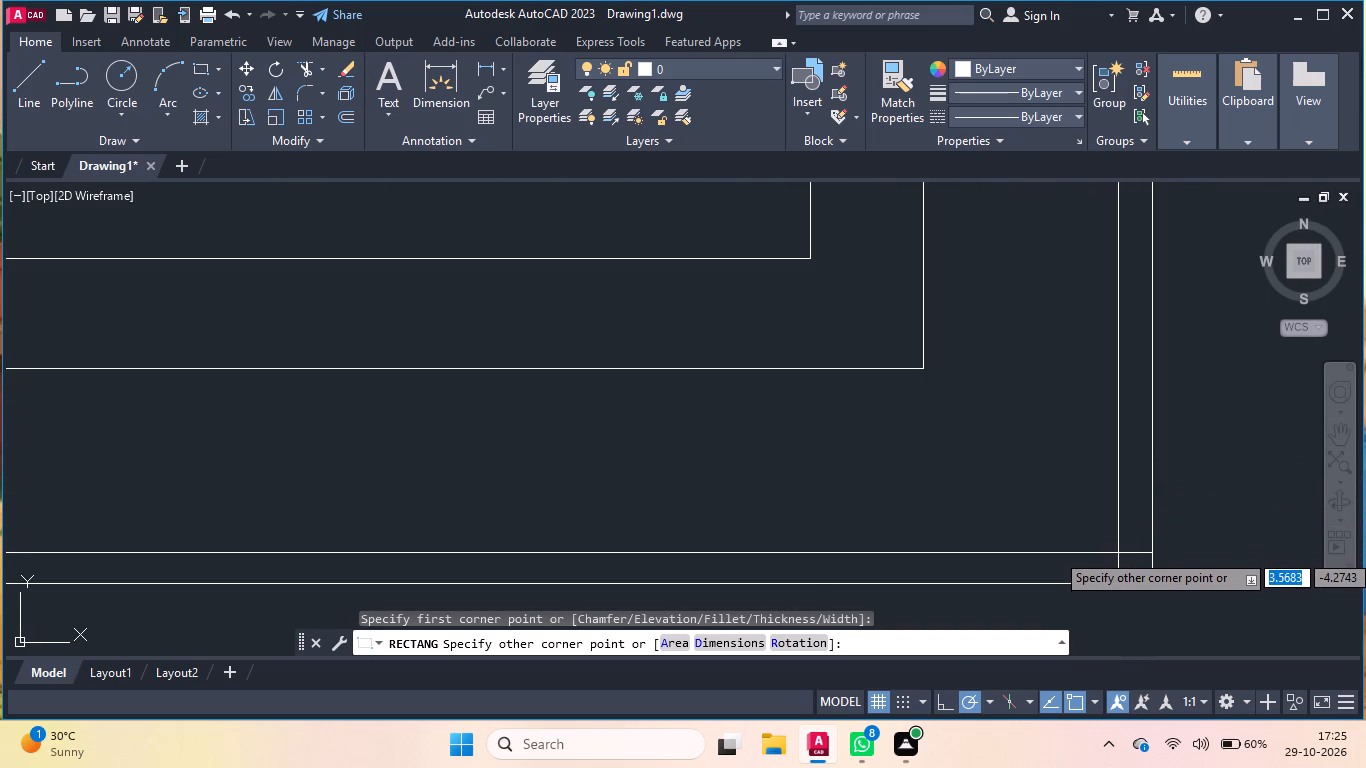
click(1117, 552)
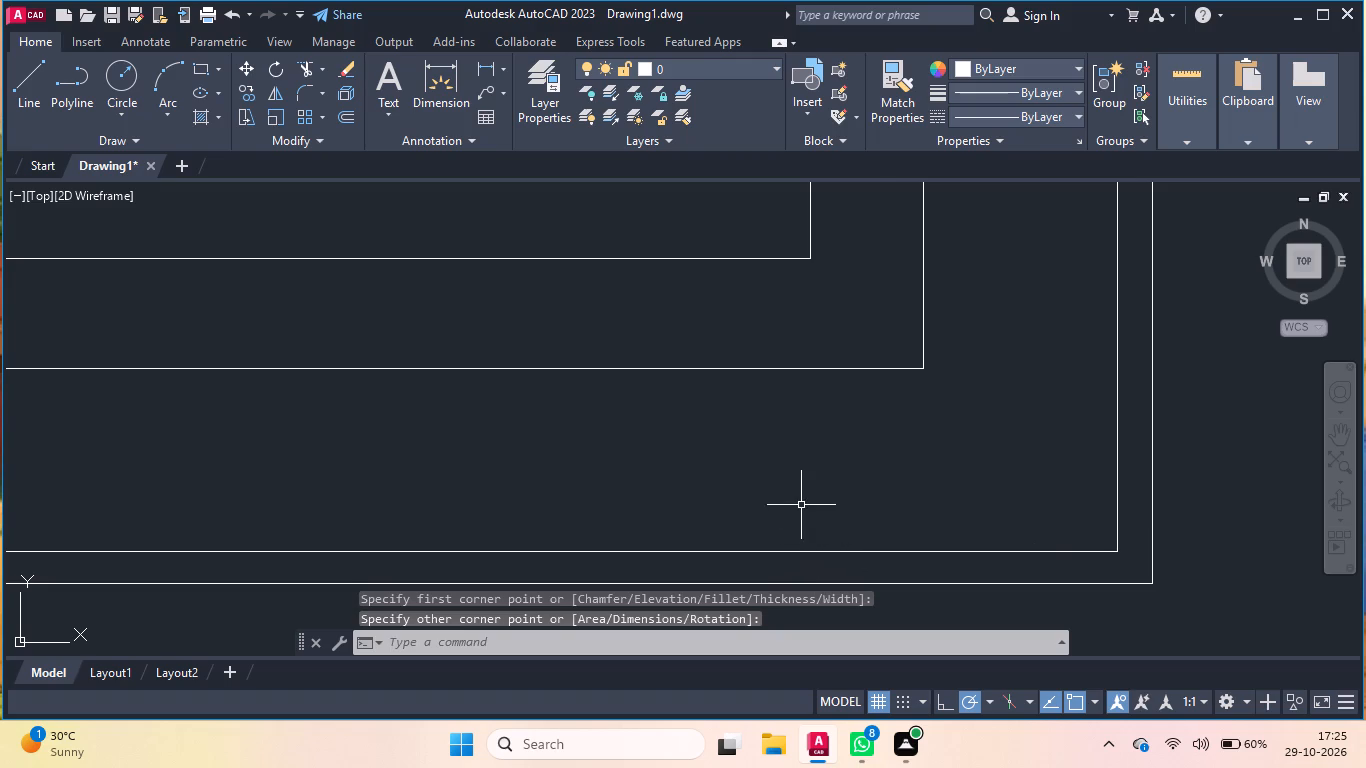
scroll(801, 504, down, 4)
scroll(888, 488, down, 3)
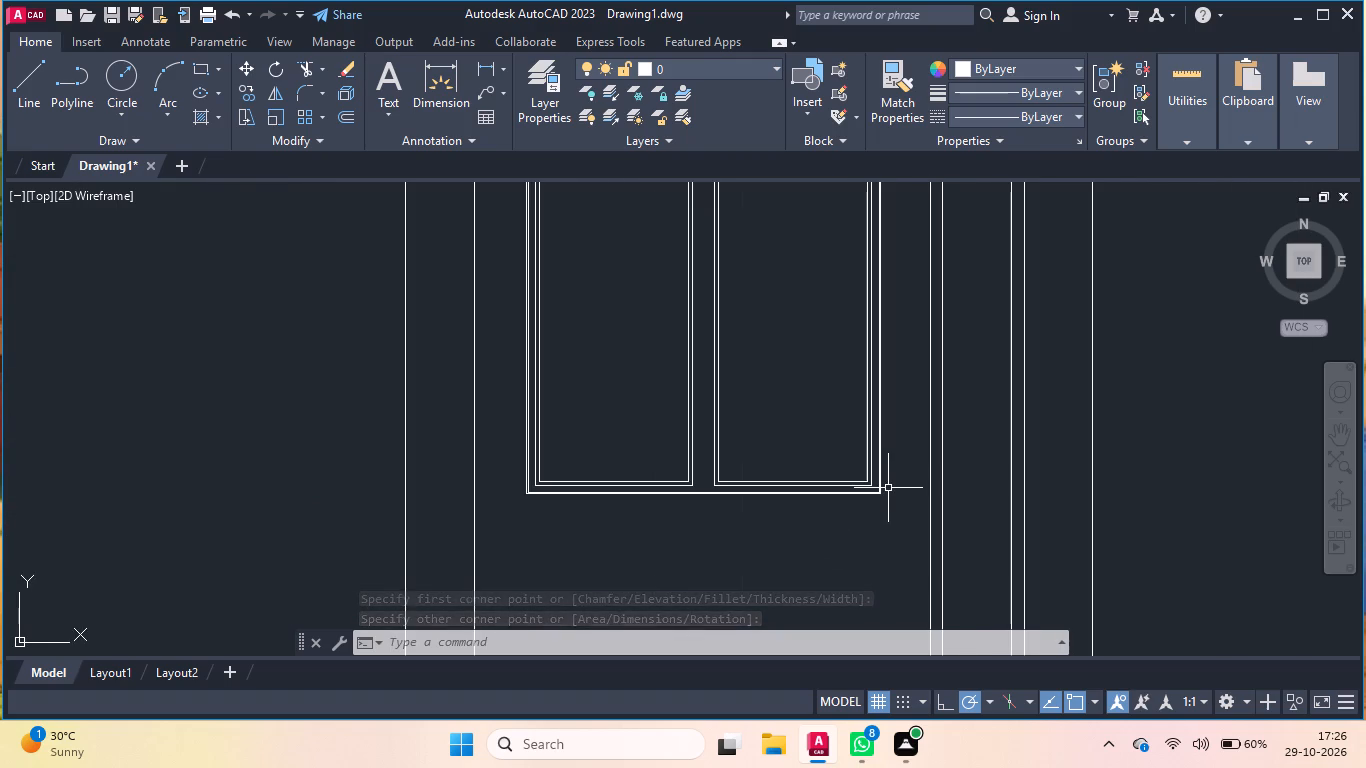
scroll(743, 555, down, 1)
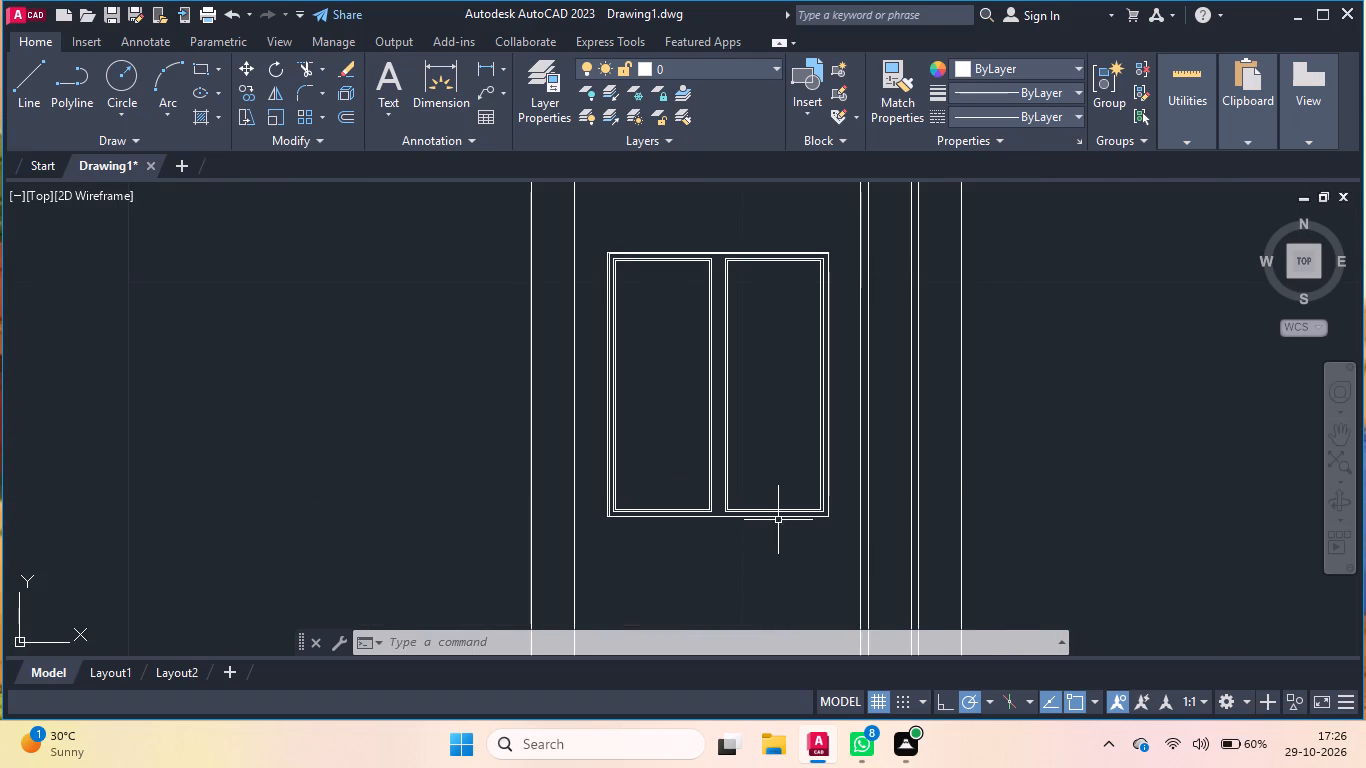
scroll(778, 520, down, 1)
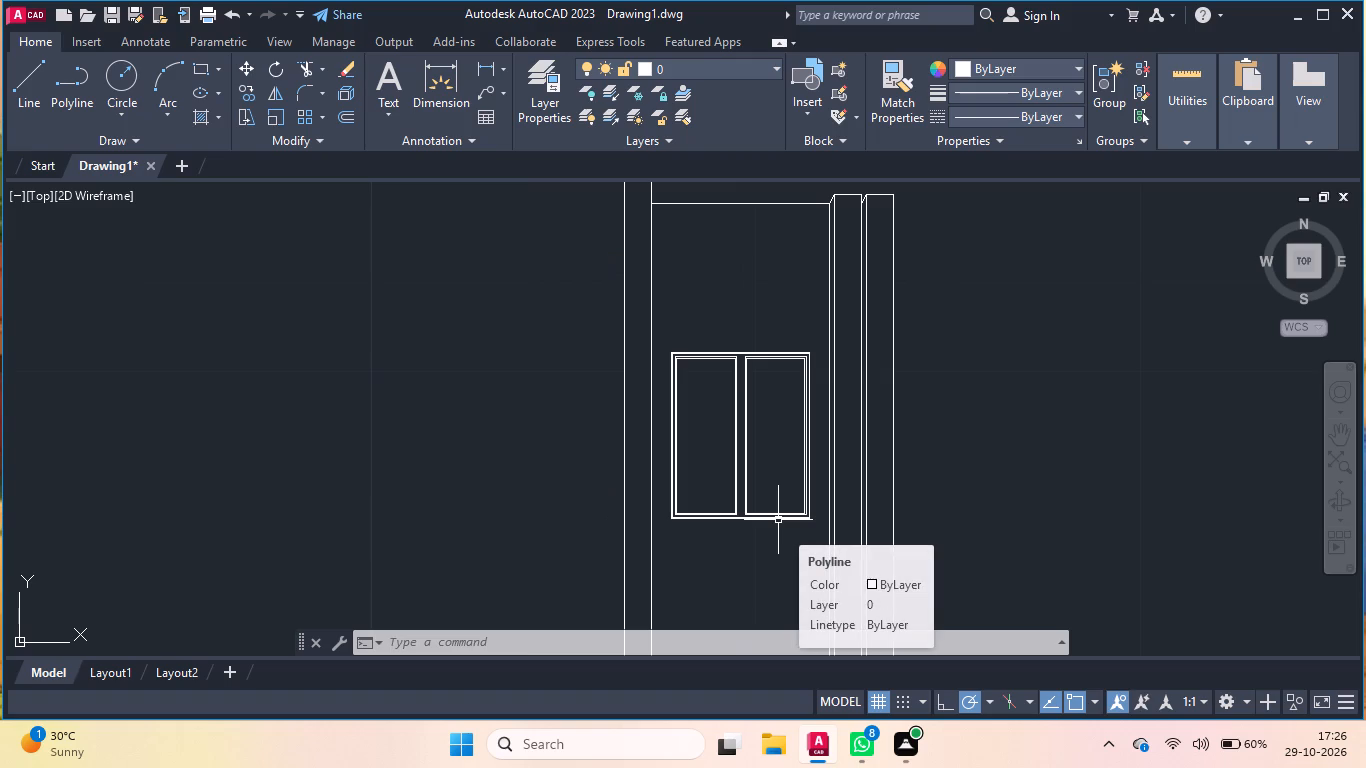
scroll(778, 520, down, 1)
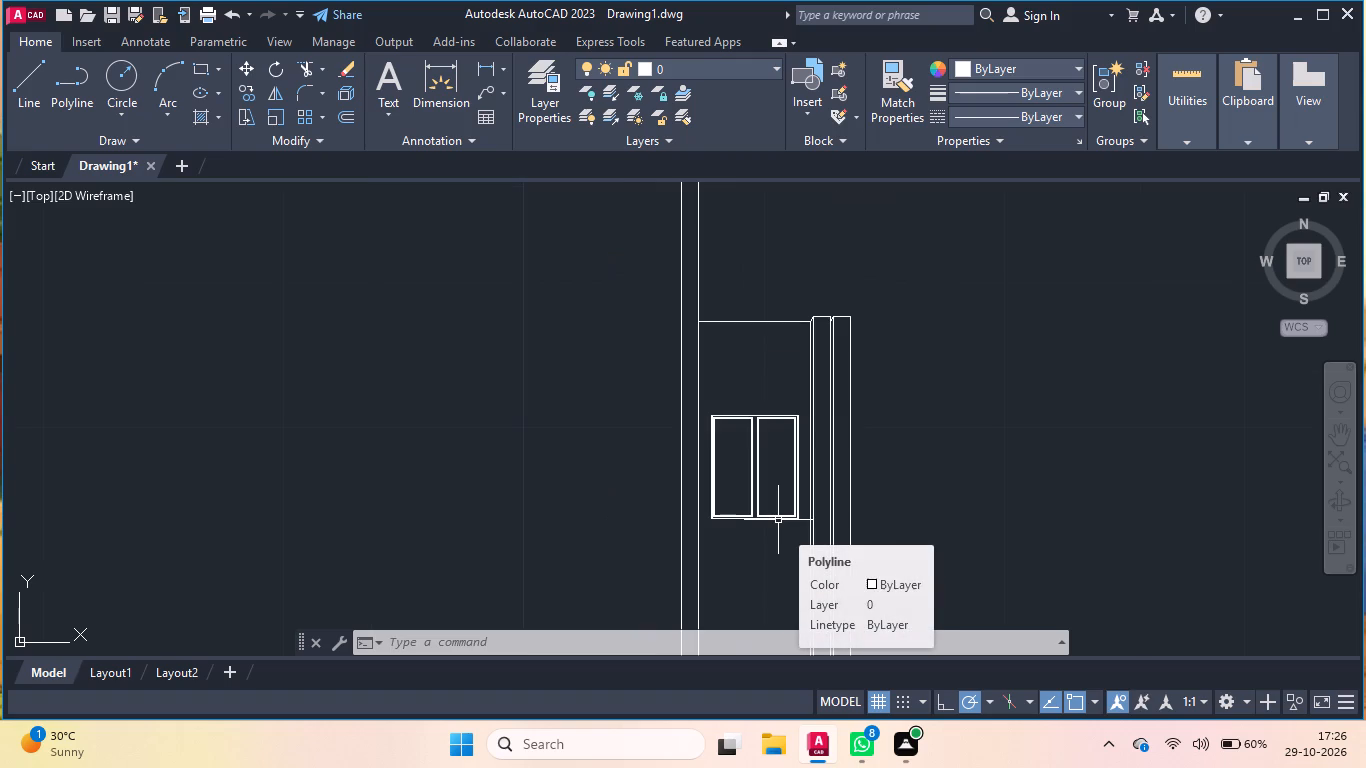
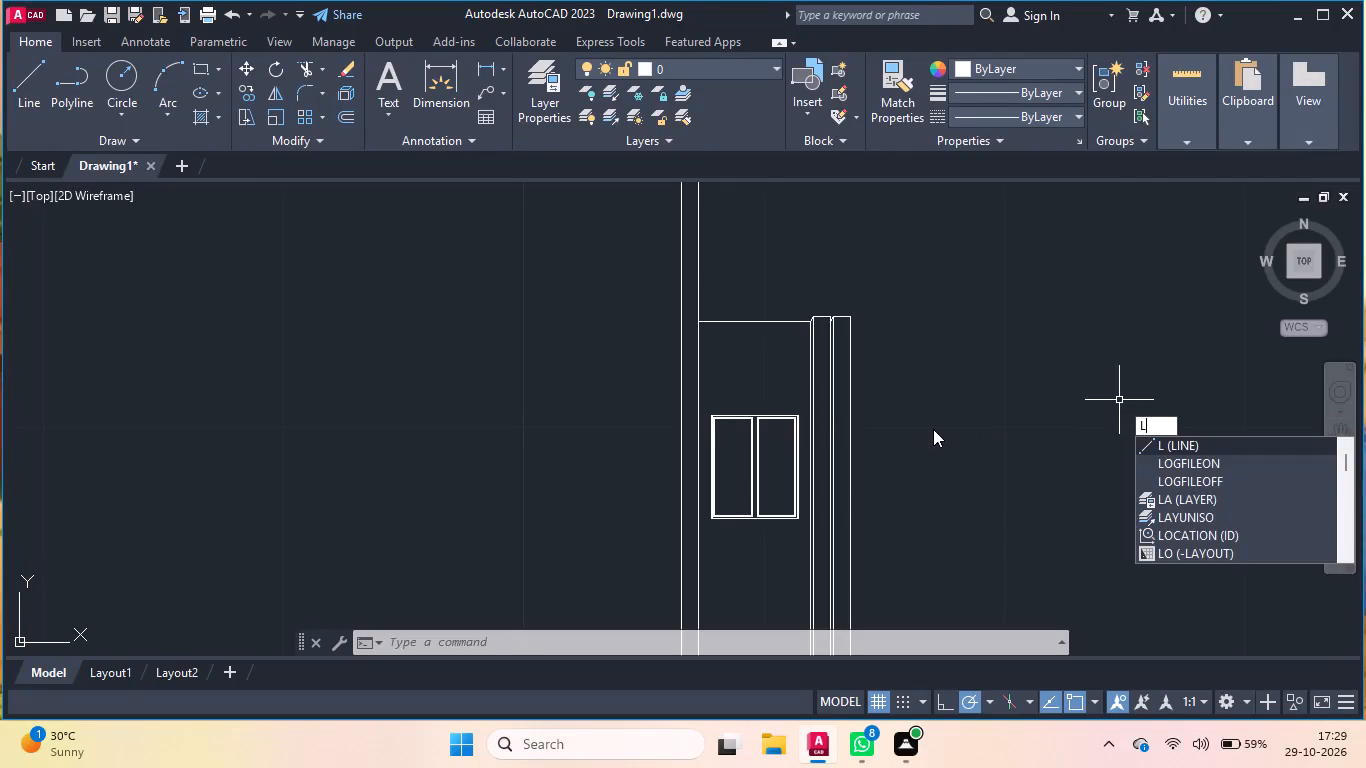
Copy the complete two-pane window straight down about 11.66 units, using its top centre as the base point.
key(Escape)
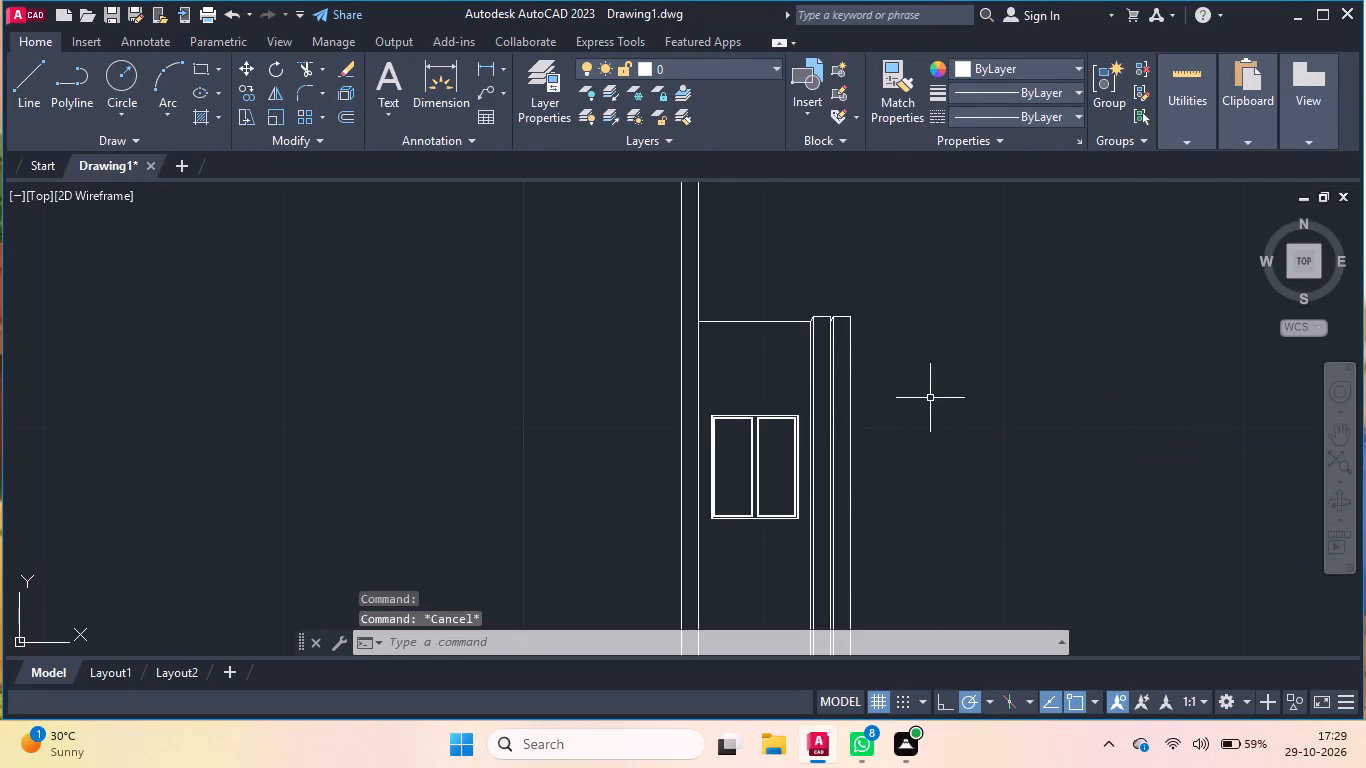
scroll(930, 397, down, 3)
scroll(882, 417, up, 4)
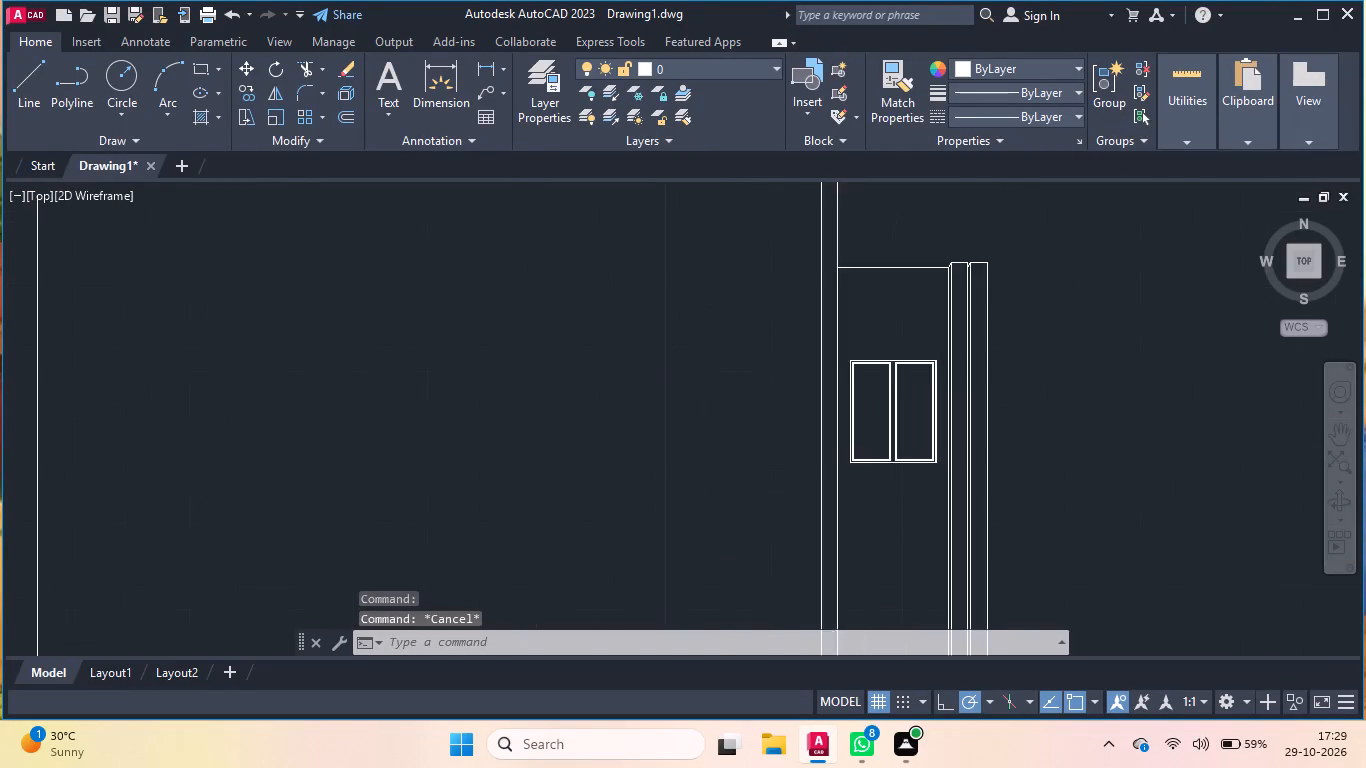
scroll(885, 432, up, 1)
click(1024, 212)
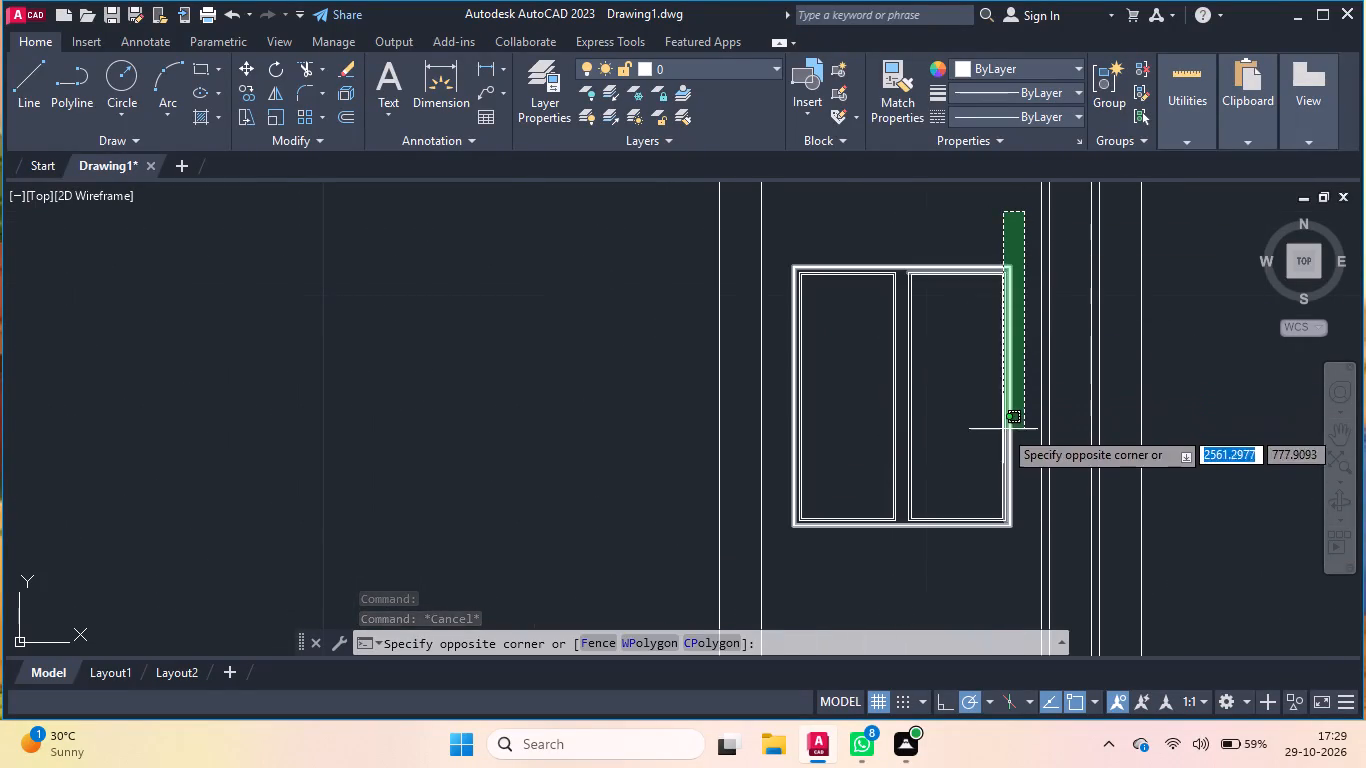
click(784, 534)
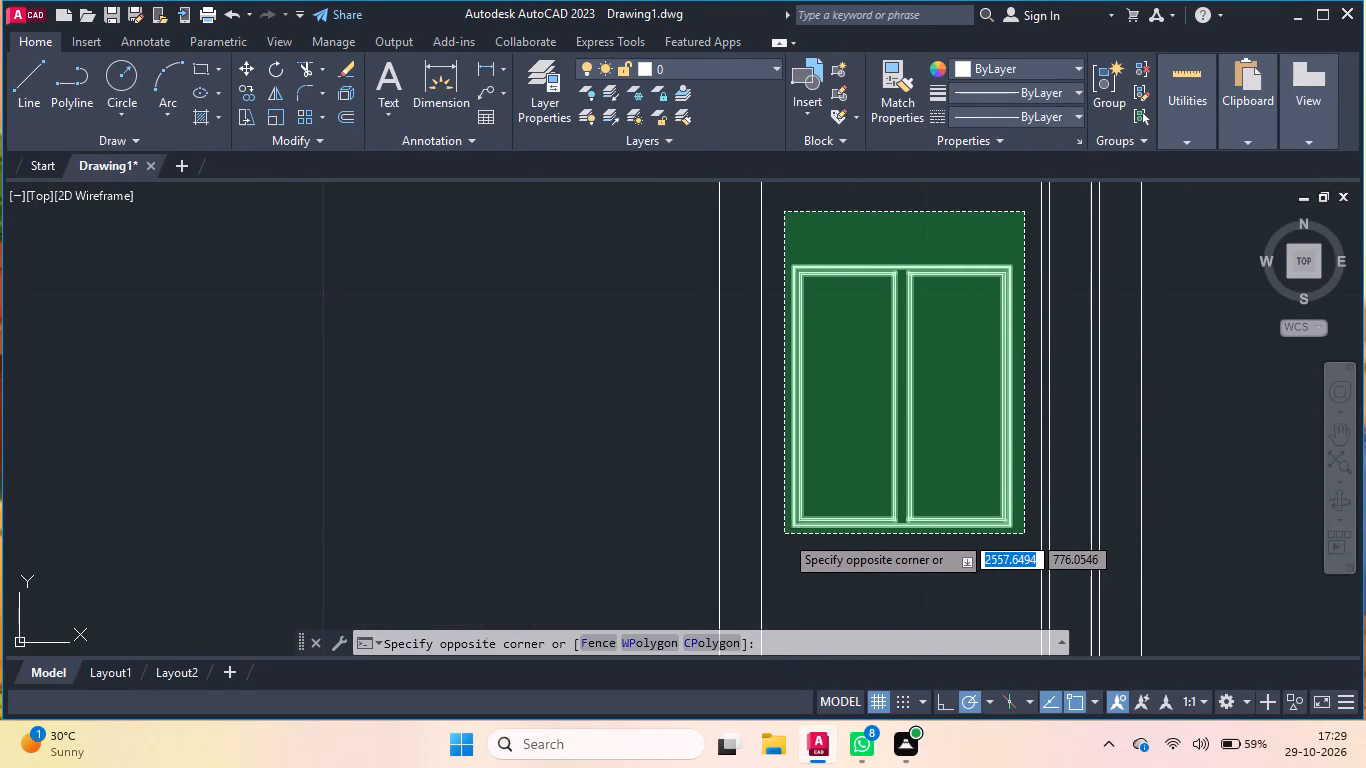
text(co)
key(Return)
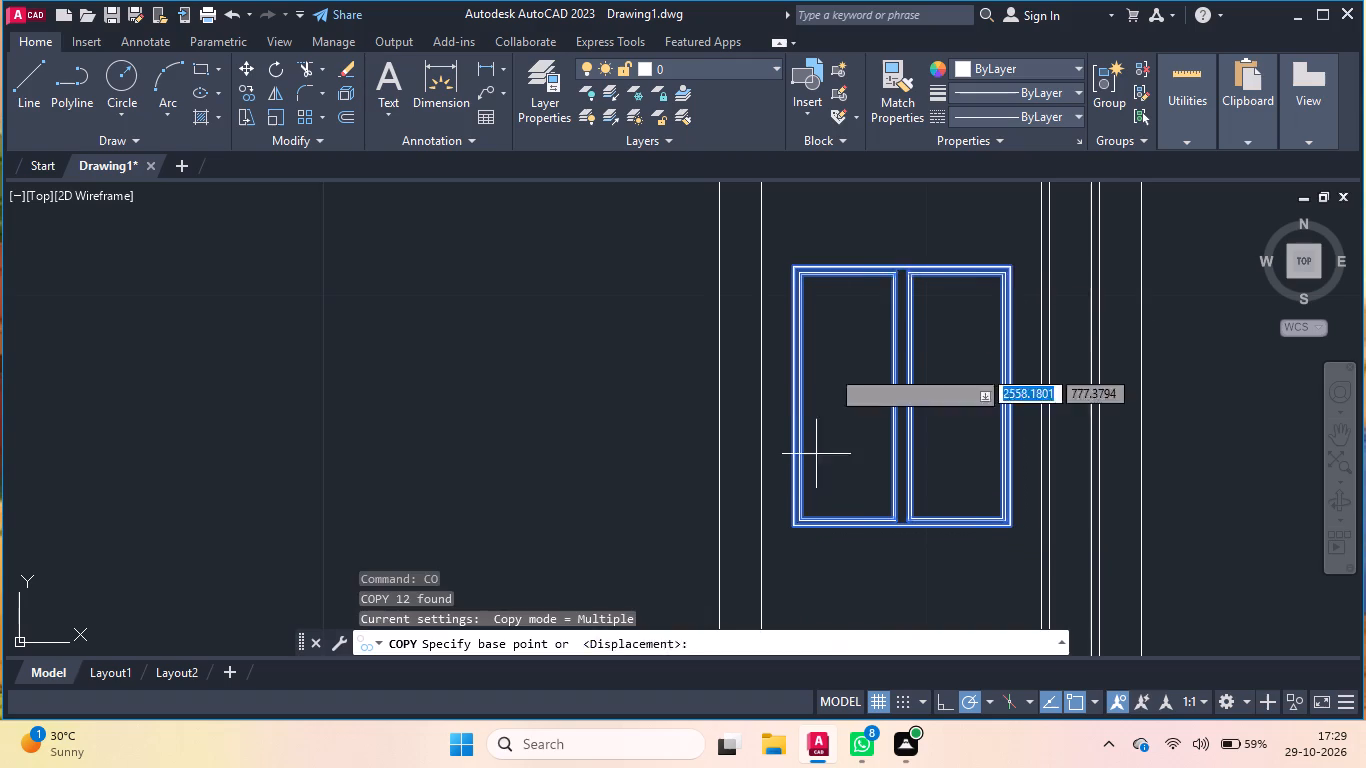
click(899, 267)
scroll(899, 255, down, 2)
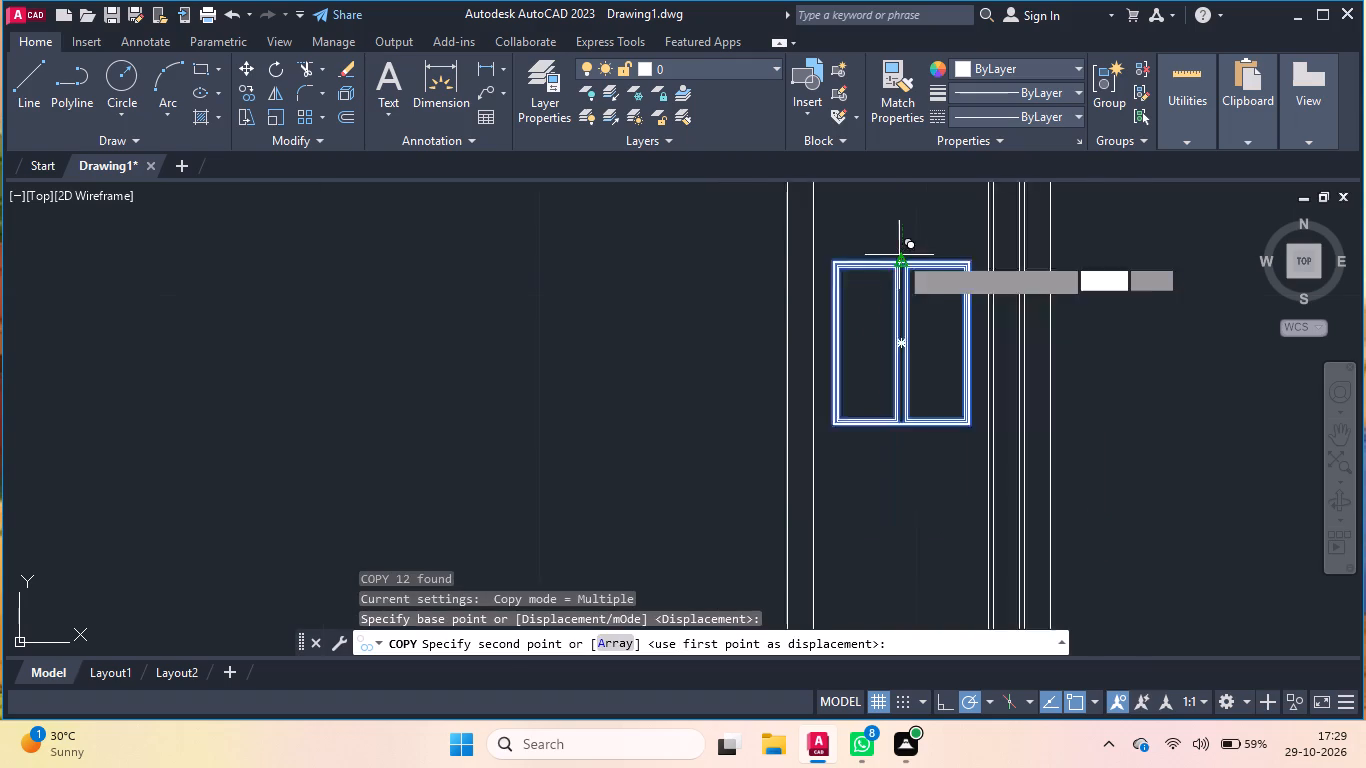
scroll(899, 255, down, 1)
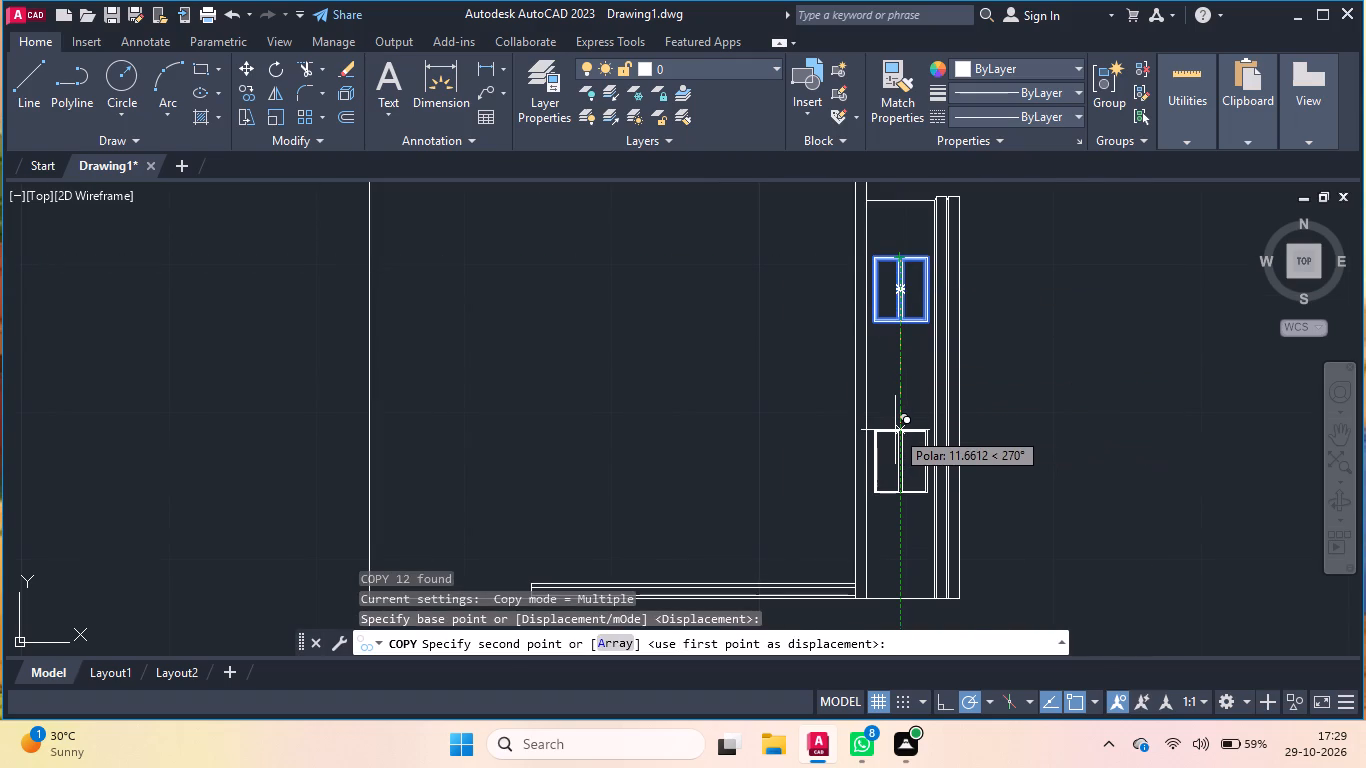
scroll(895, 430, up, 2)
click(895, 430)
key(Return)
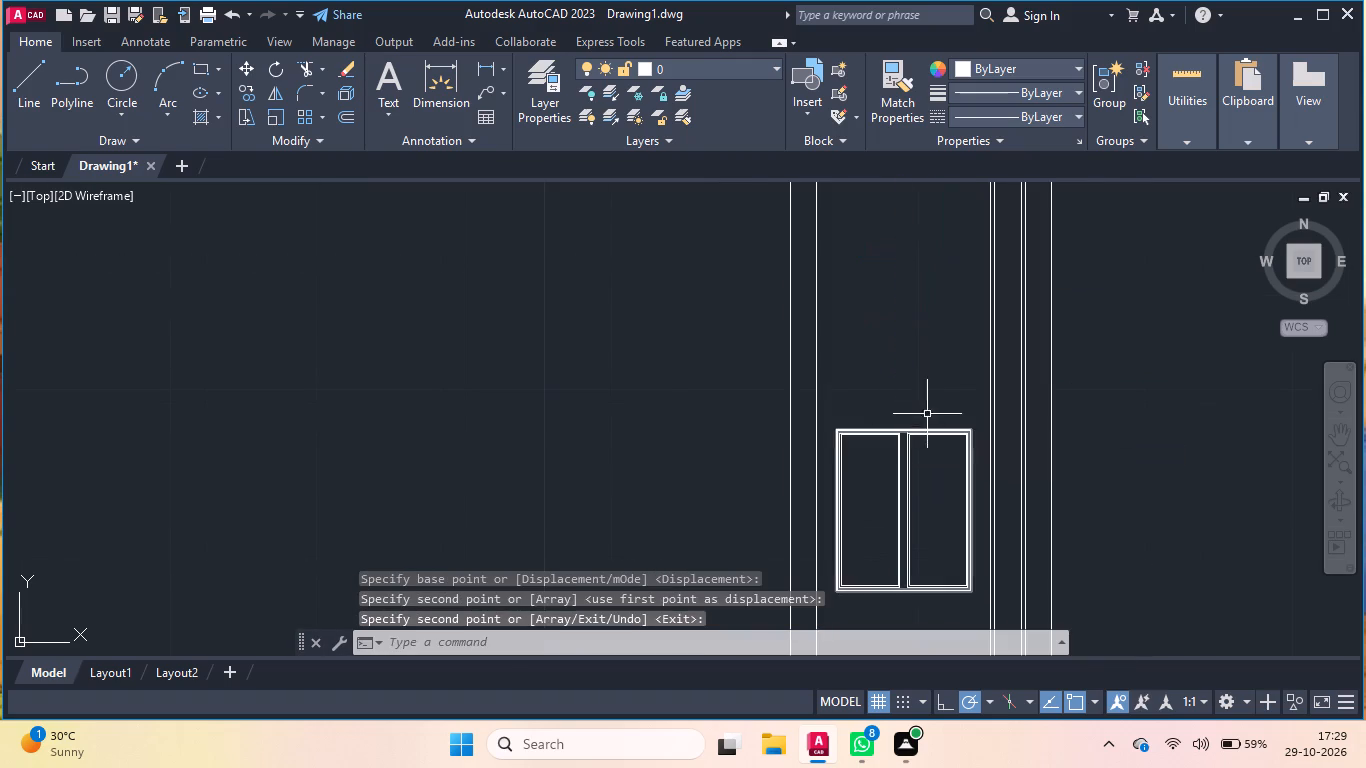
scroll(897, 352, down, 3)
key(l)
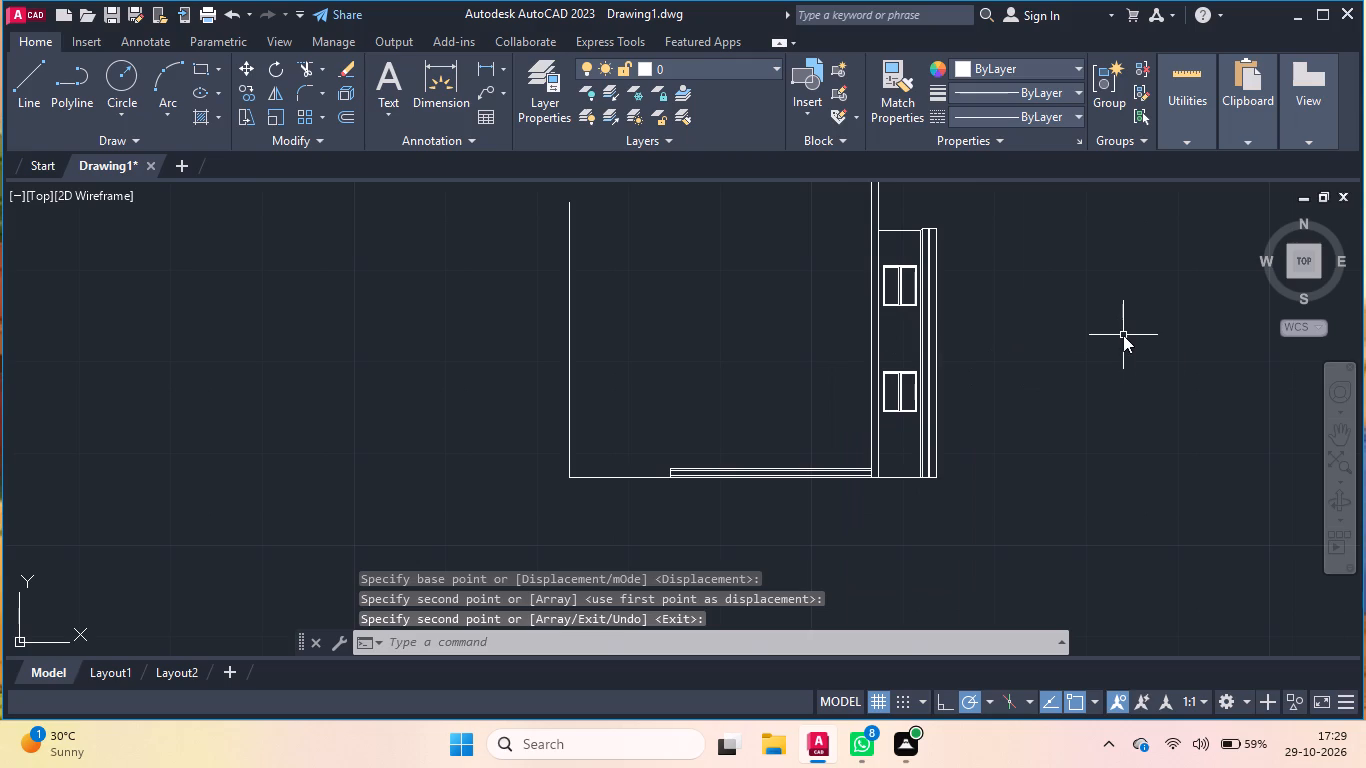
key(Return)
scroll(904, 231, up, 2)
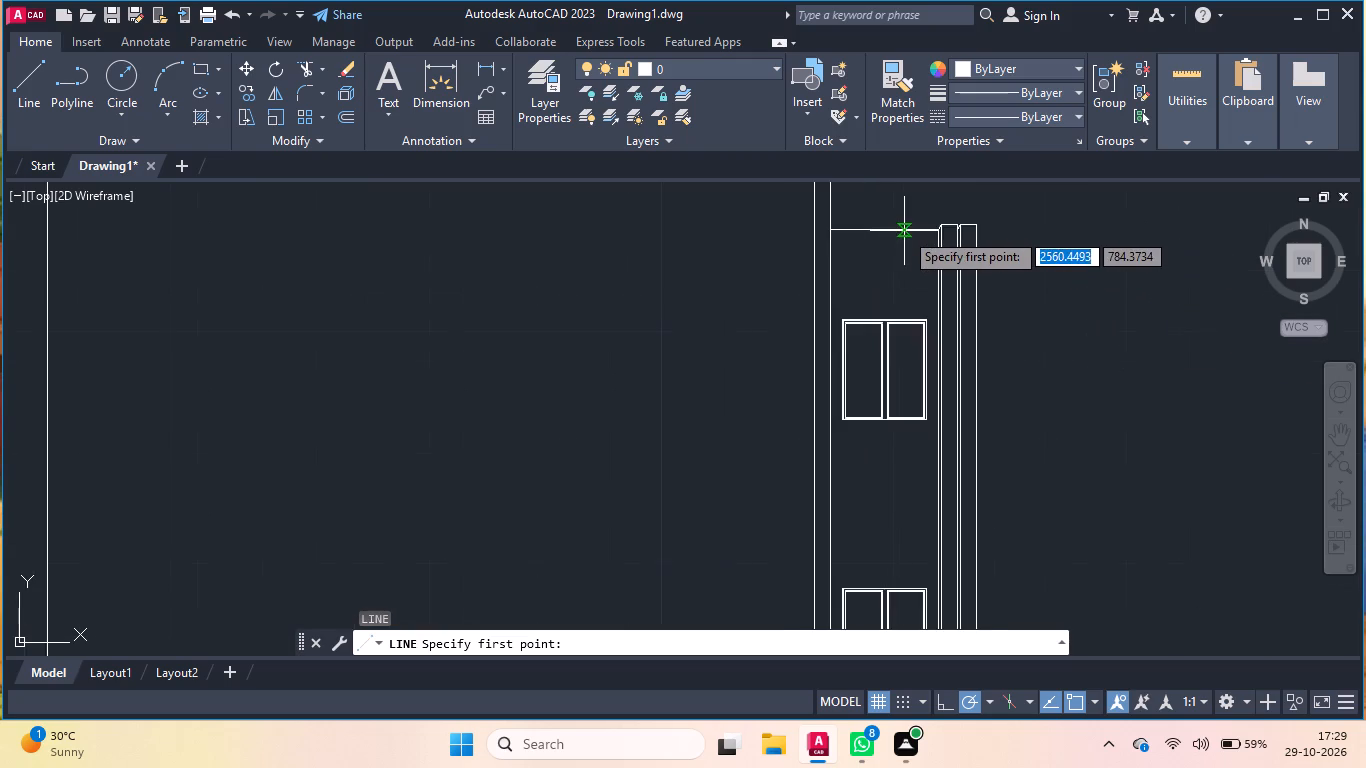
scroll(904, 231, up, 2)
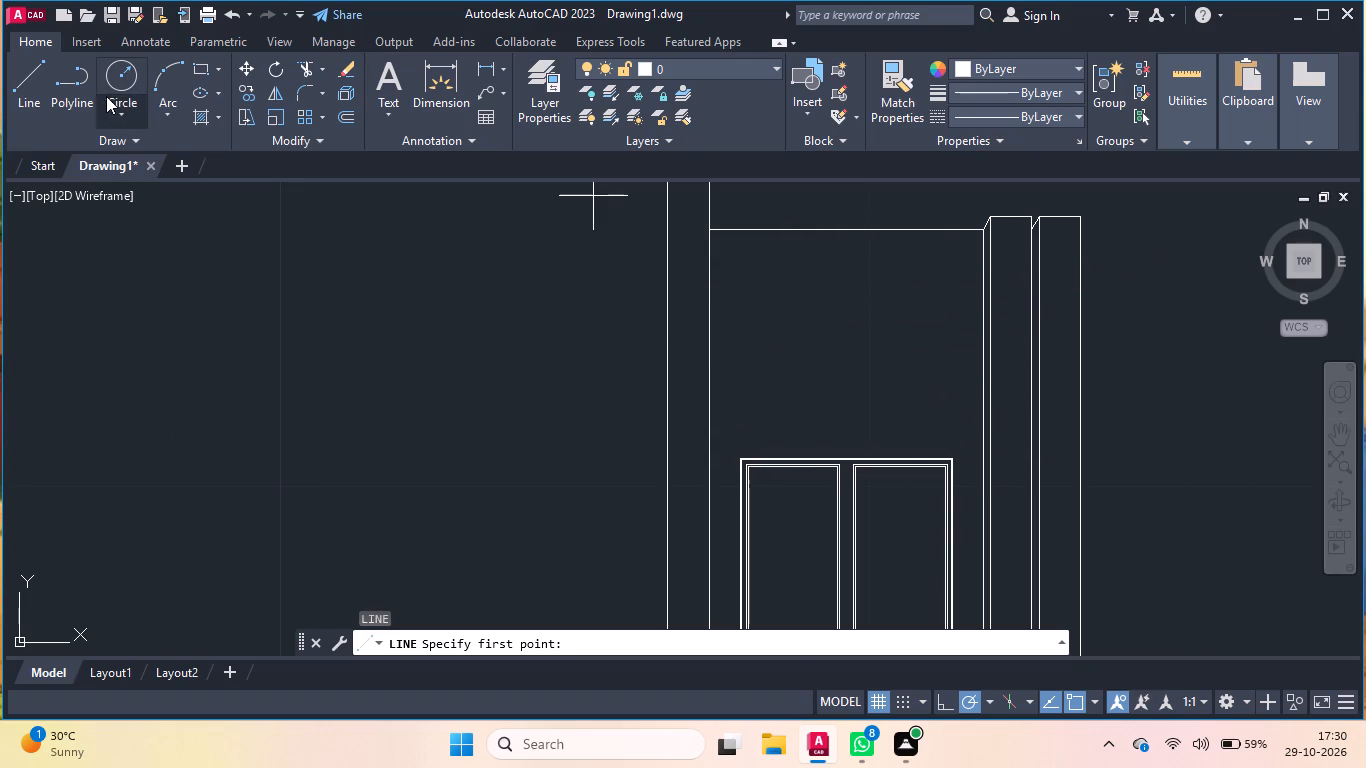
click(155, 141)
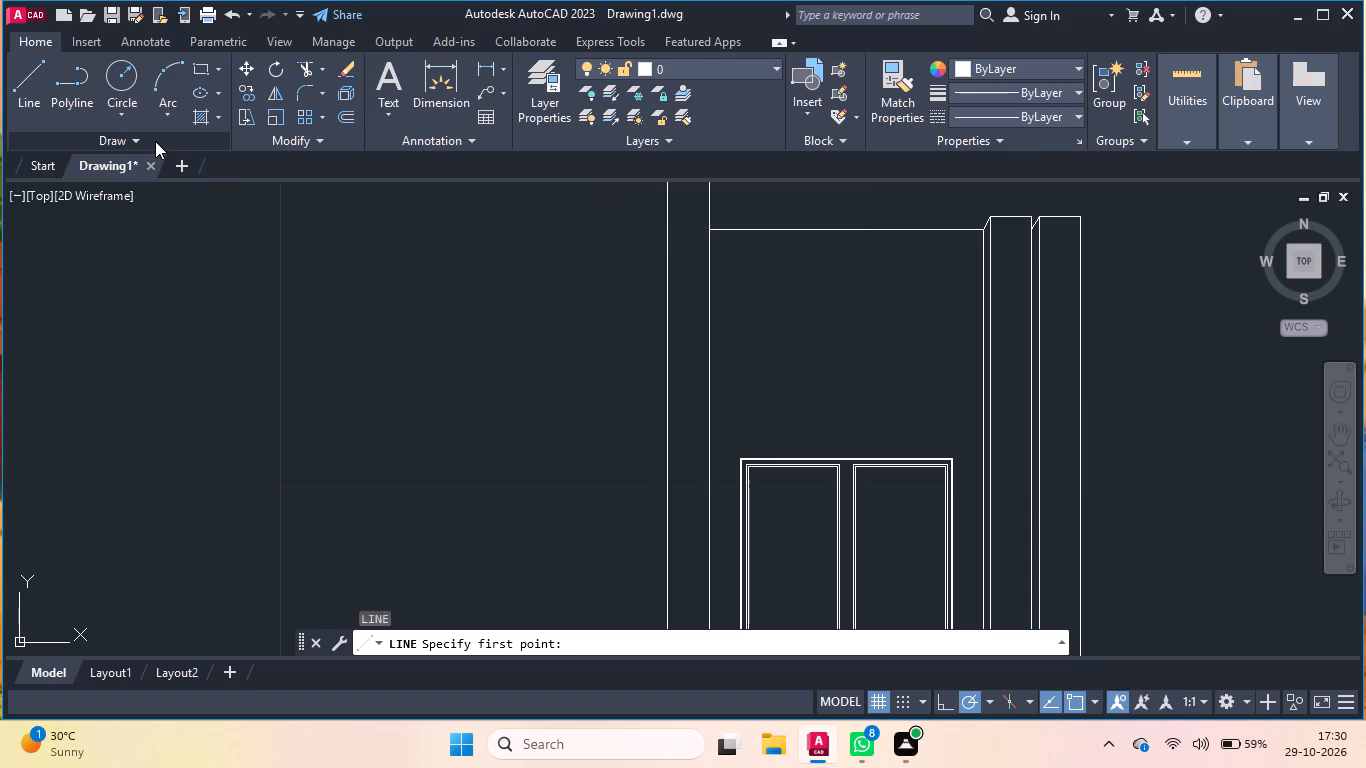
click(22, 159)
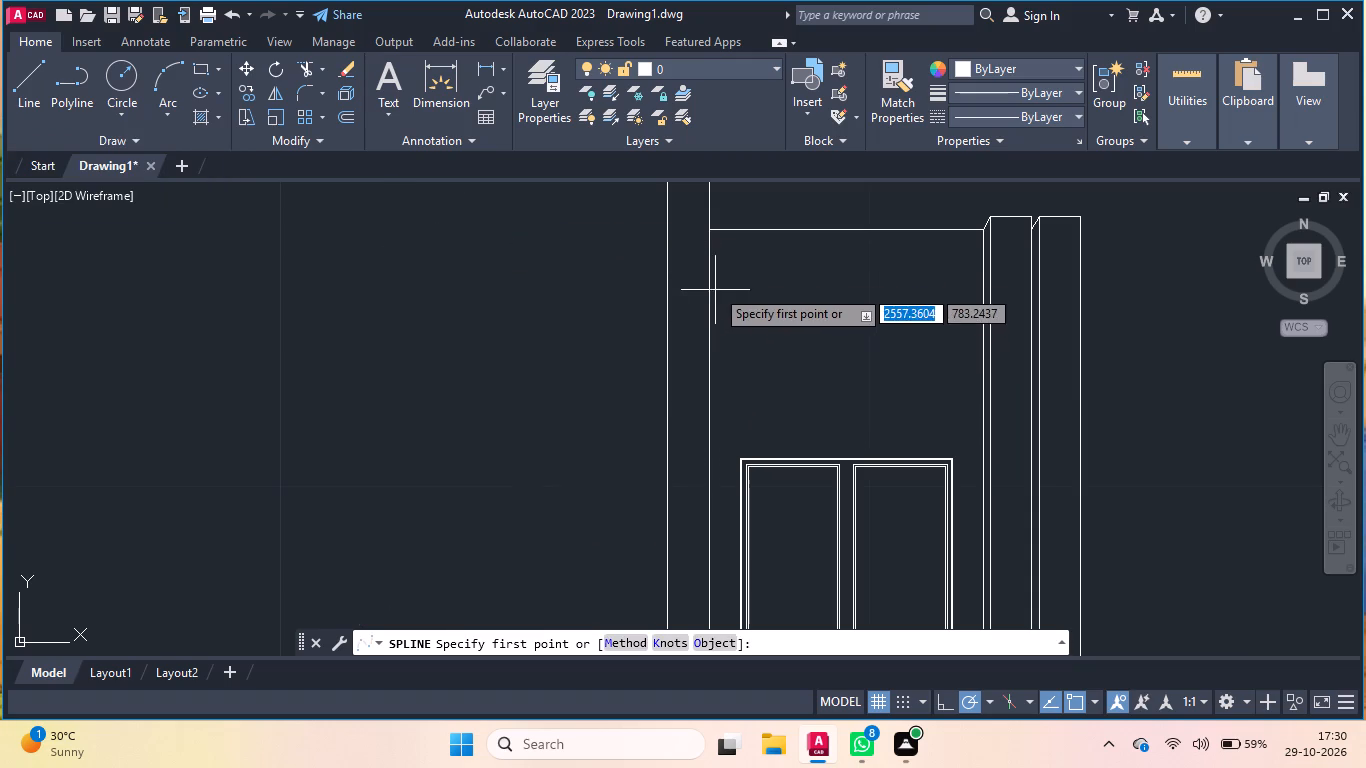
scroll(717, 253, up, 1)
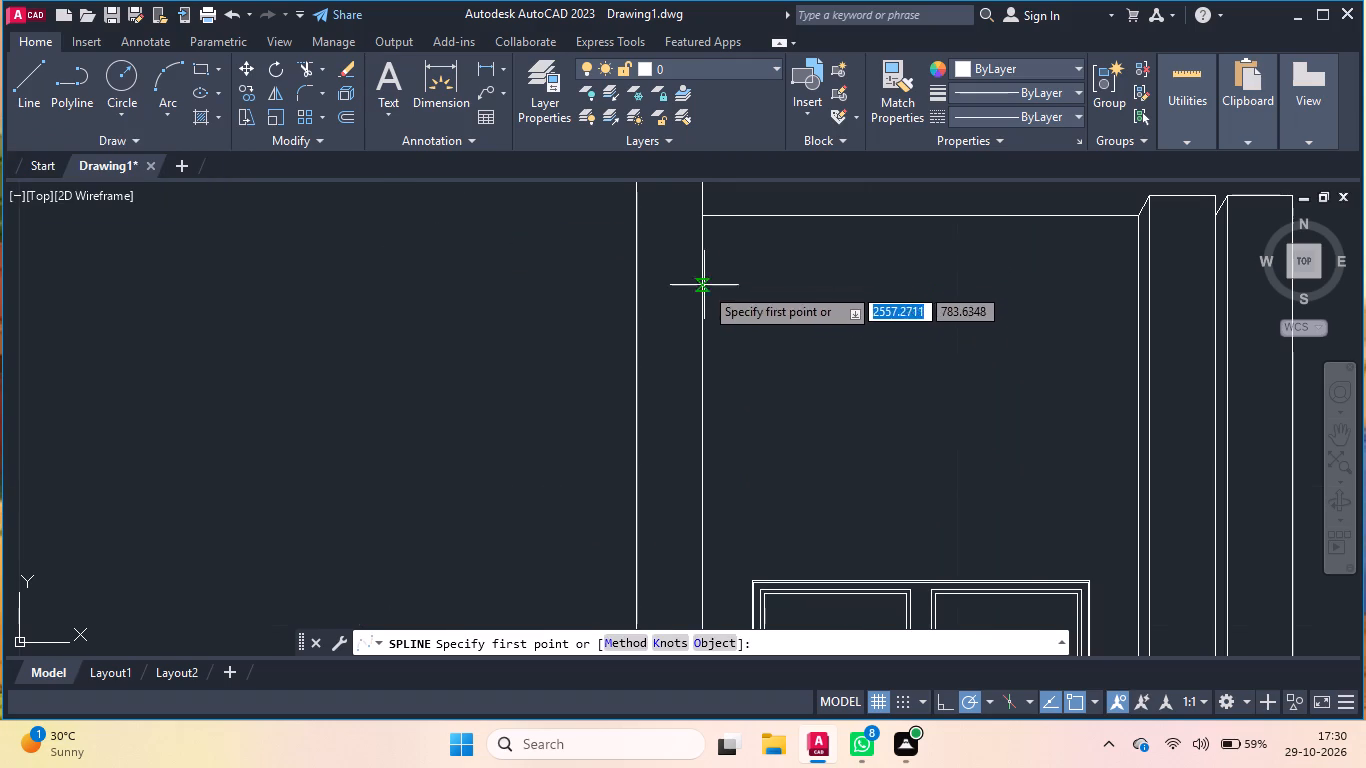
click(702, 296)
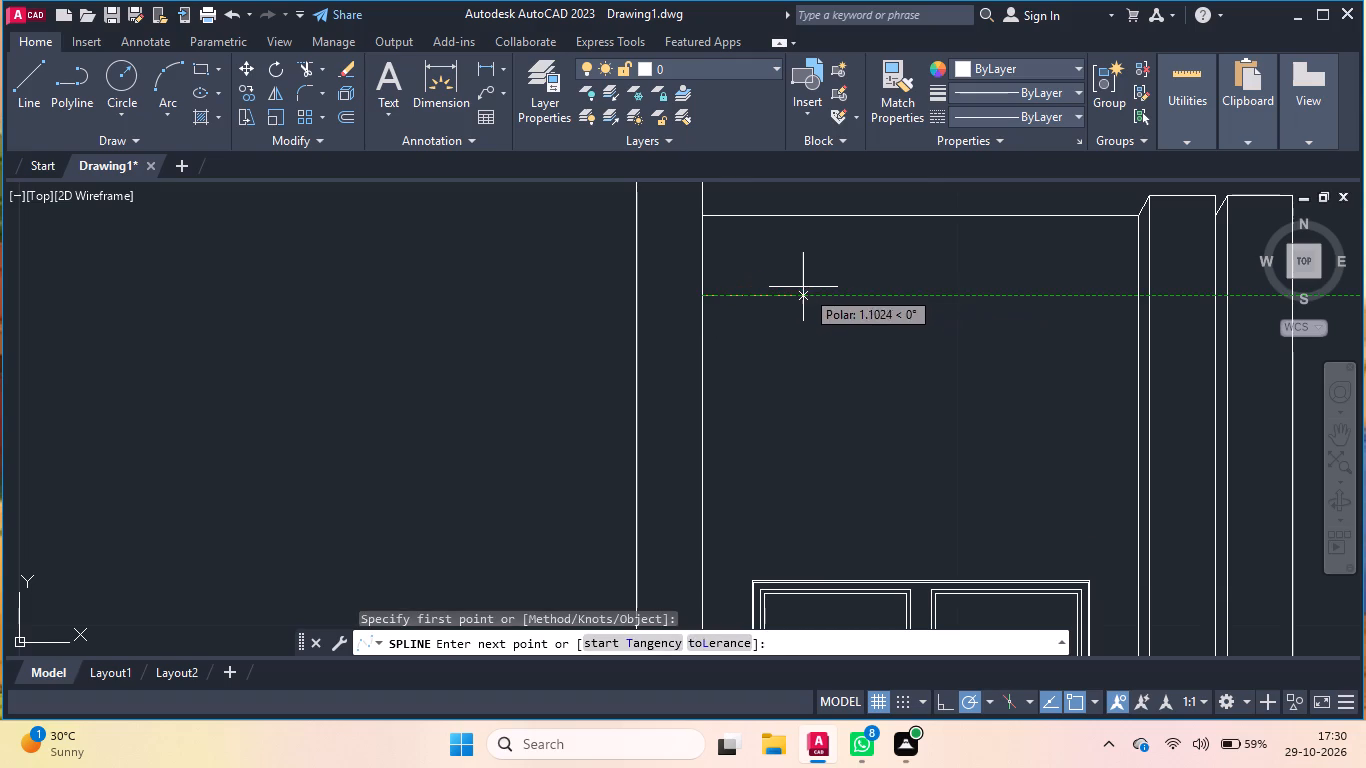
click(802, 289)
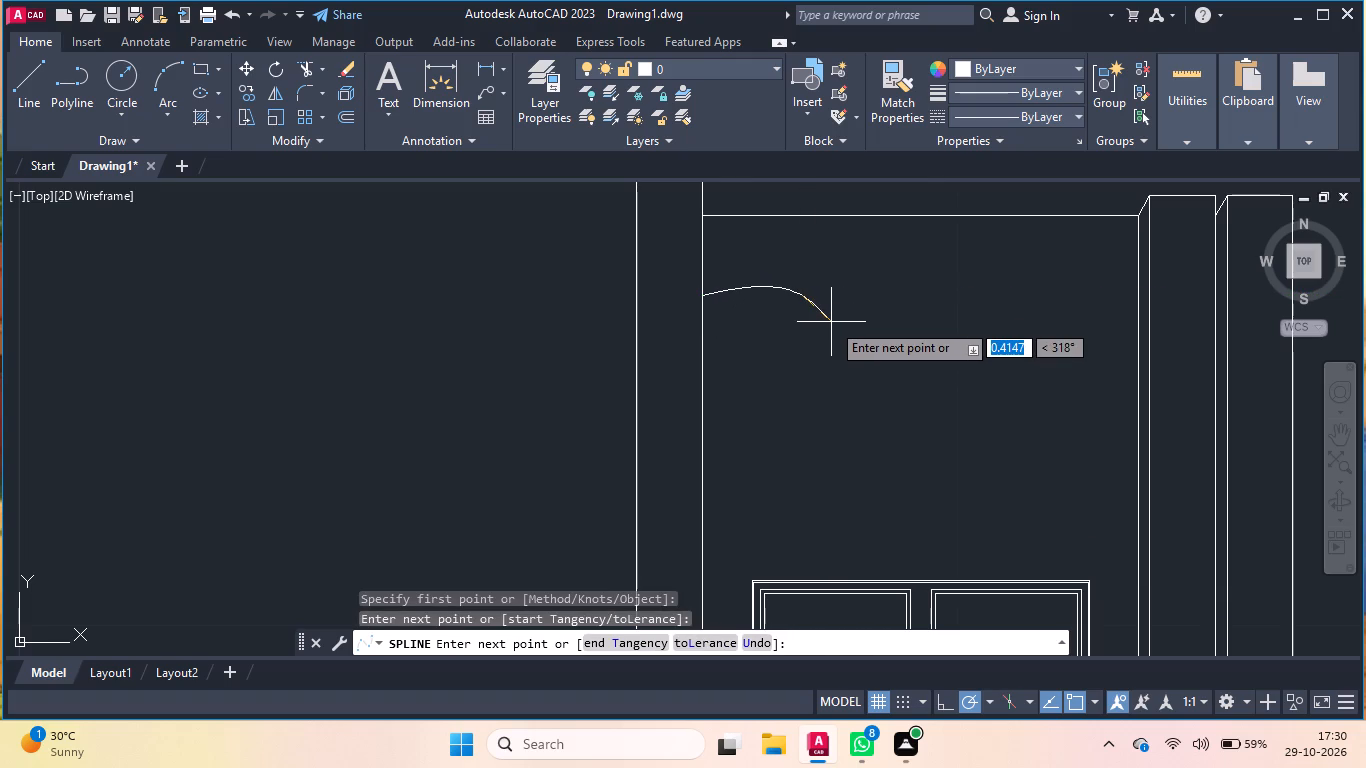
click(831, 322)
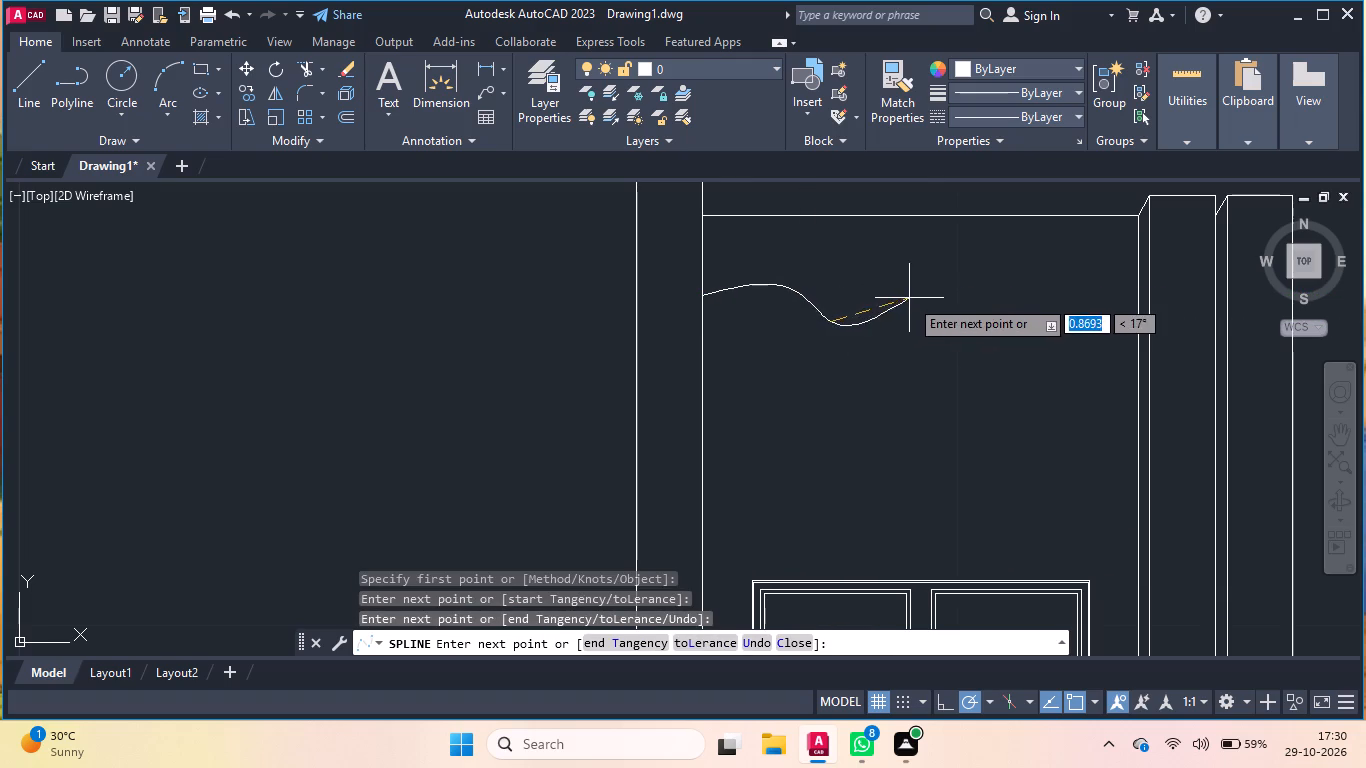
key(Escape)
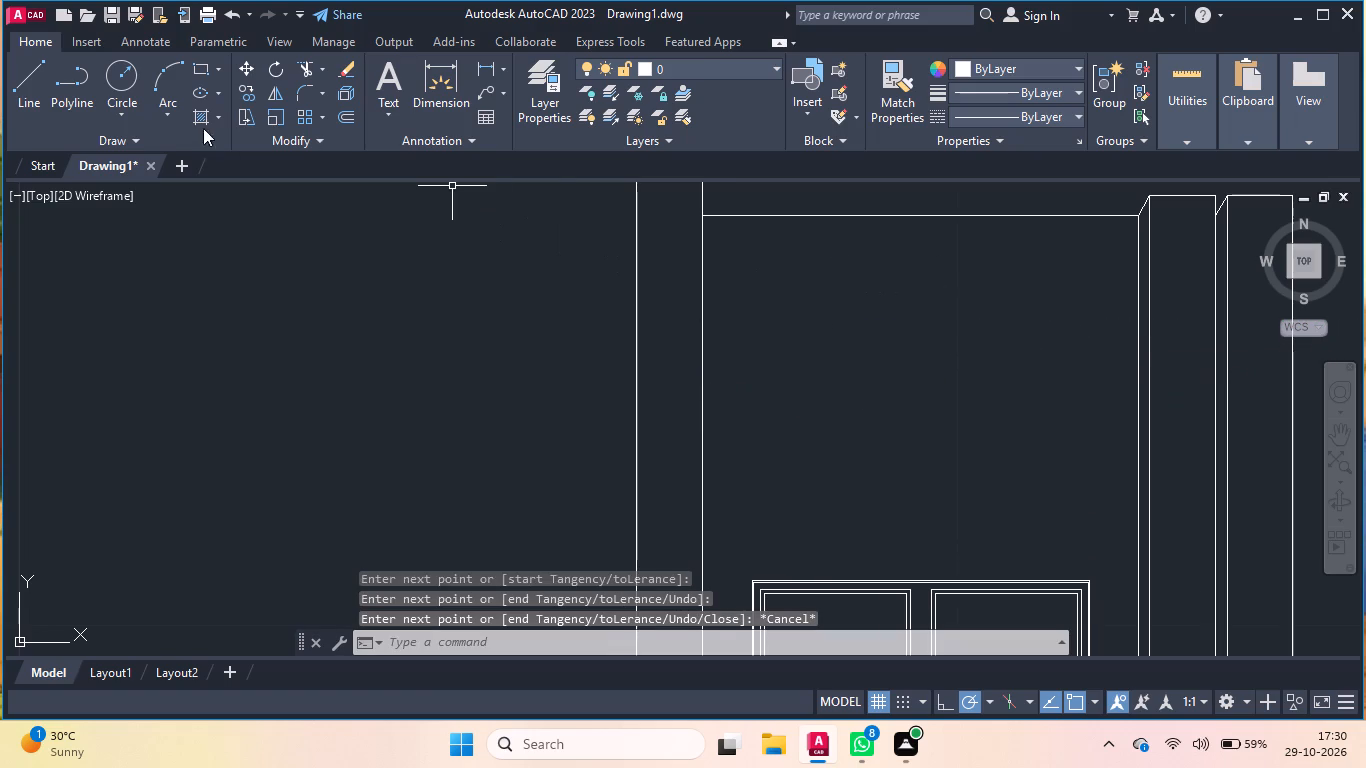
Draw a gently waved four-point fit spline above the upper window, from the left wall line across to the right vertical line.
click(6, 76)
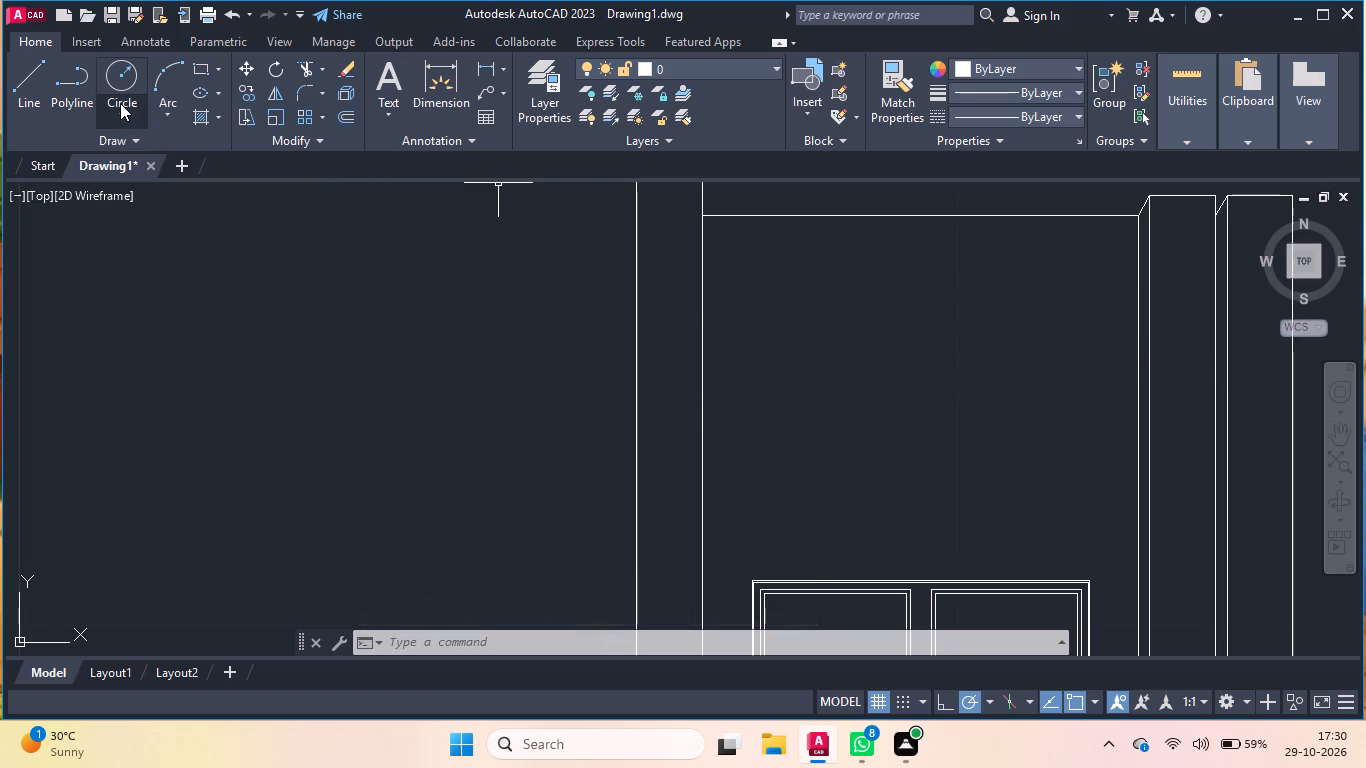
click(113, 134)
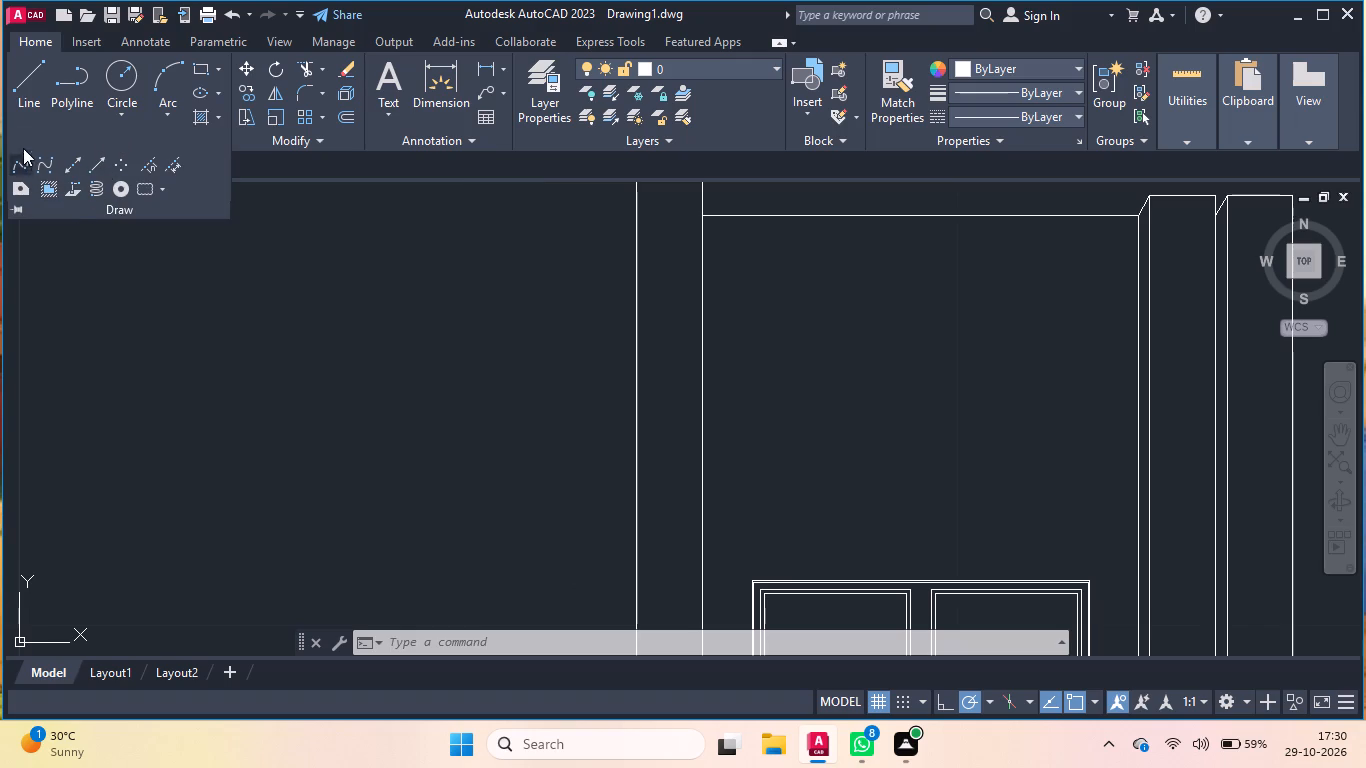
click(19, 158)
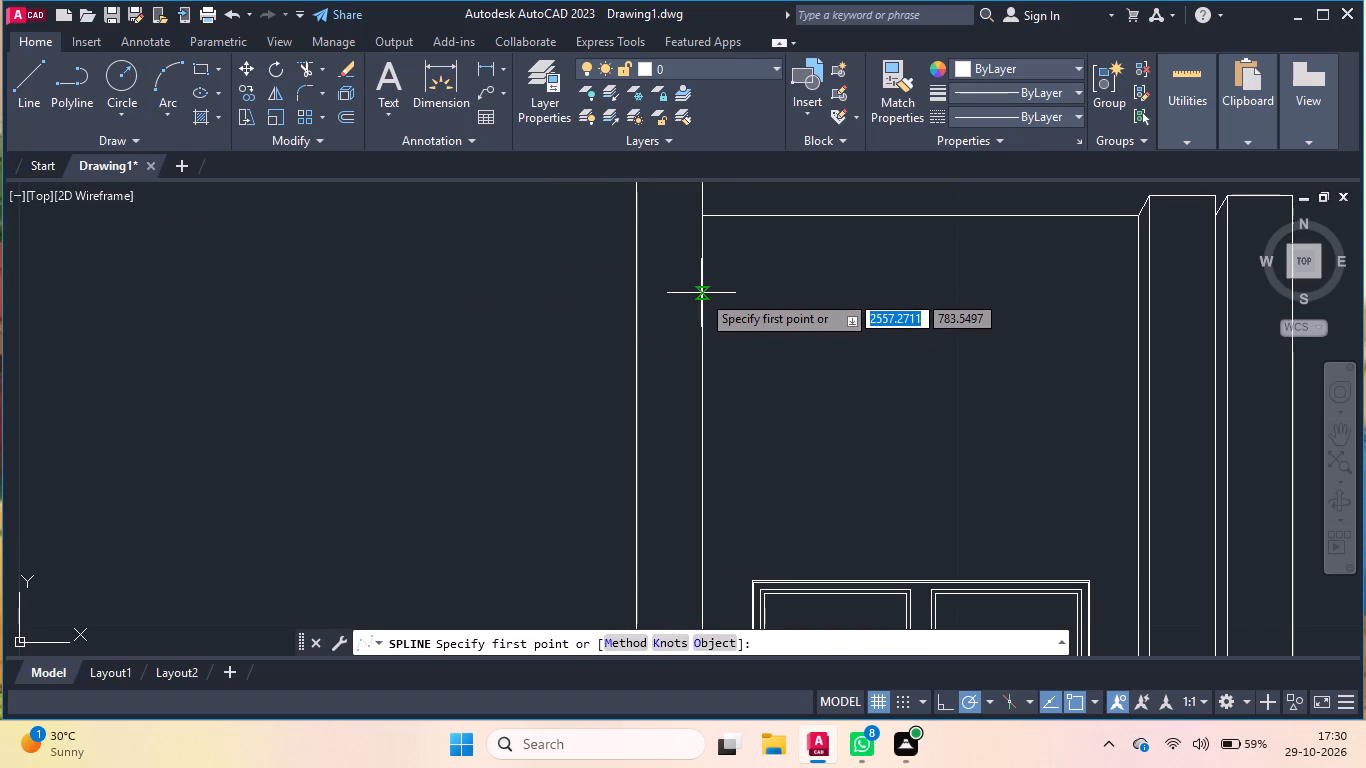
click(701, 293)
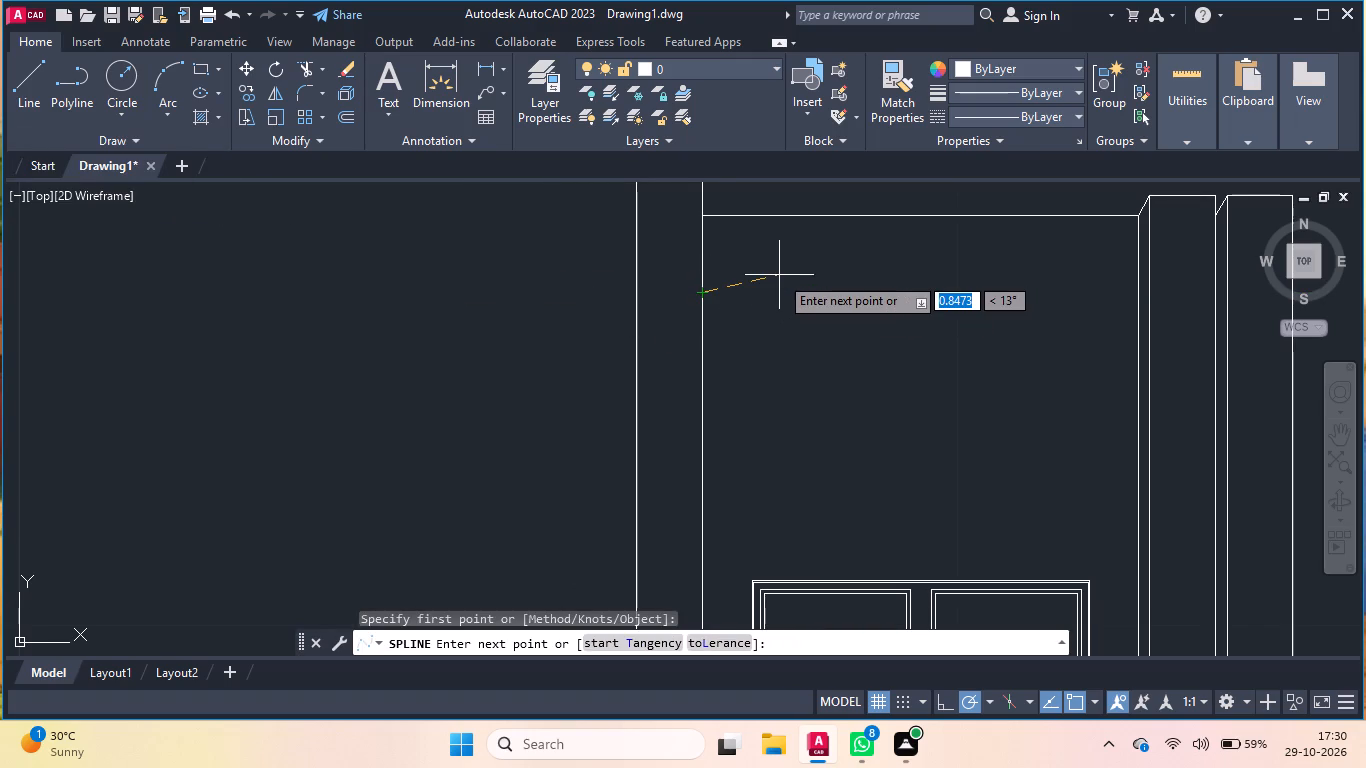
click(784, 272)
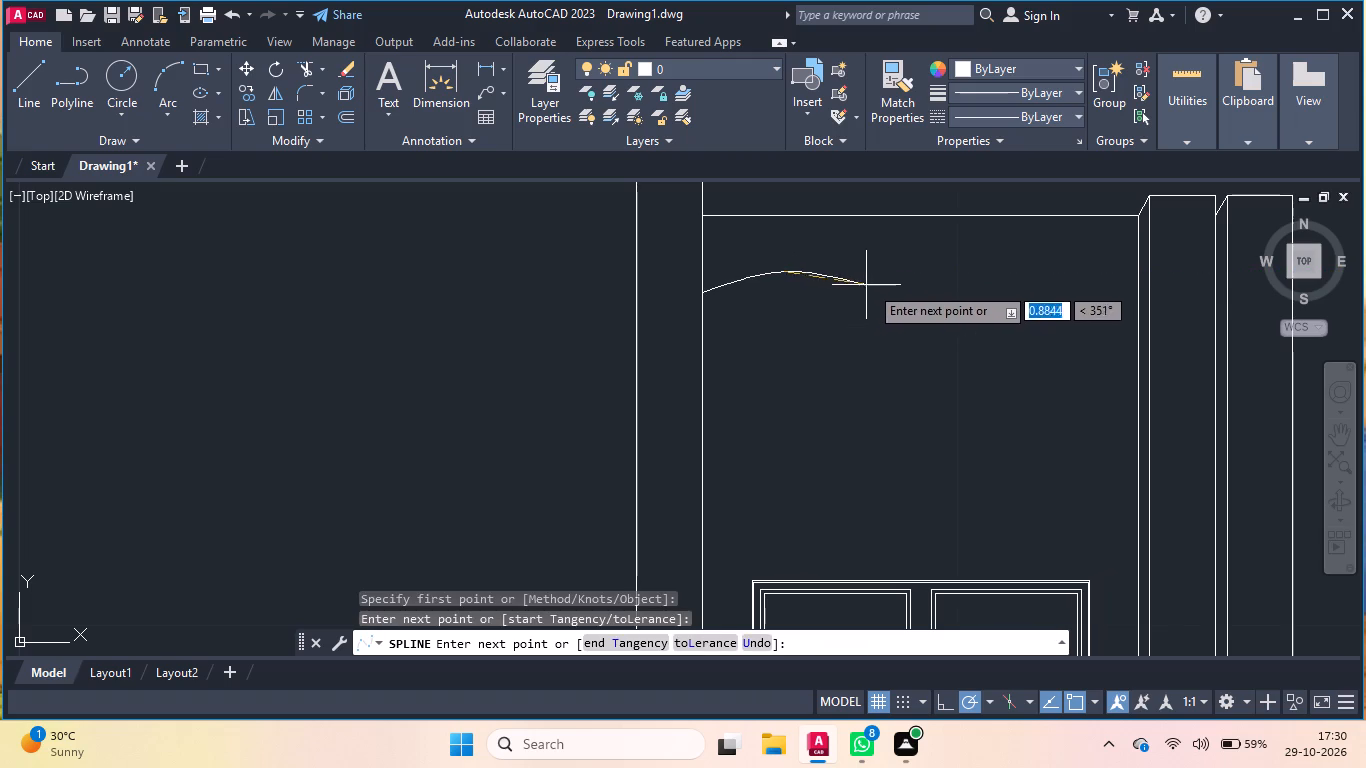
click(958, 279)
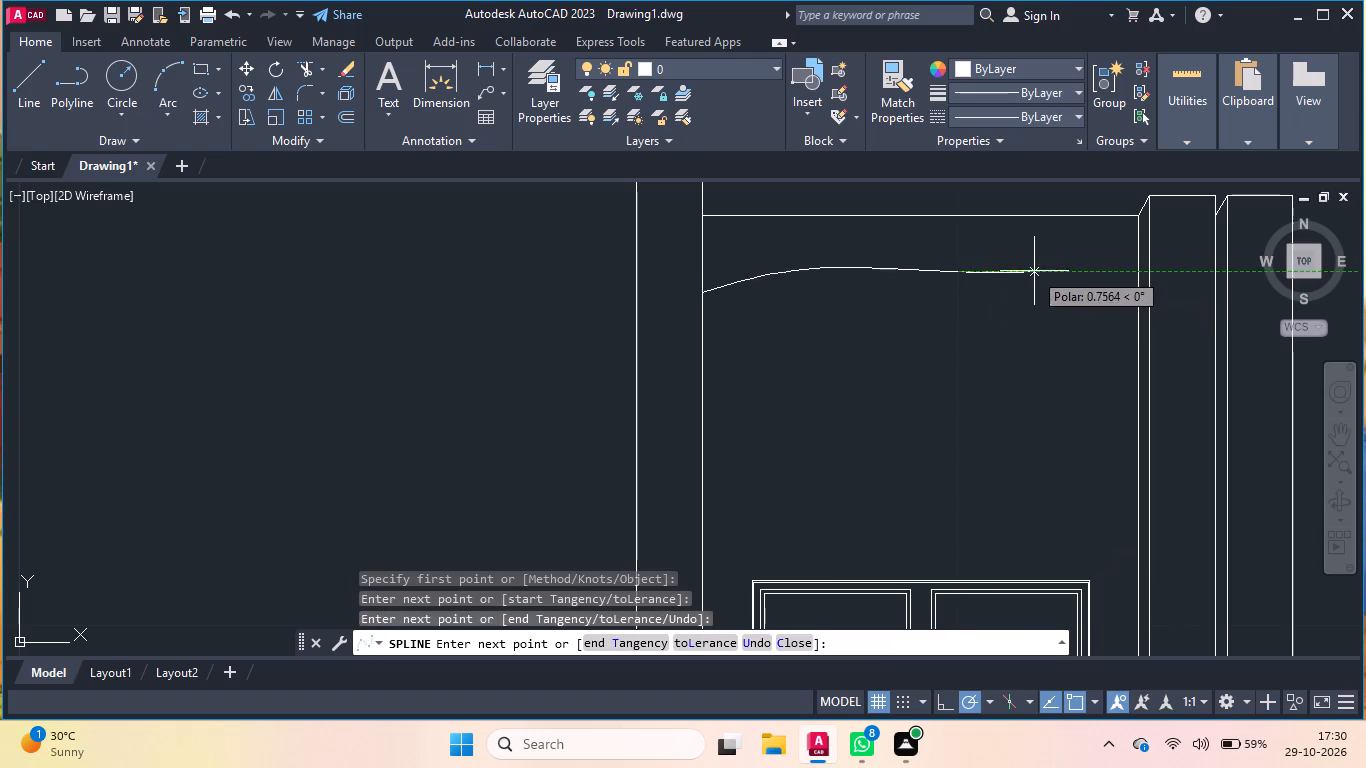
click(1140, 275)
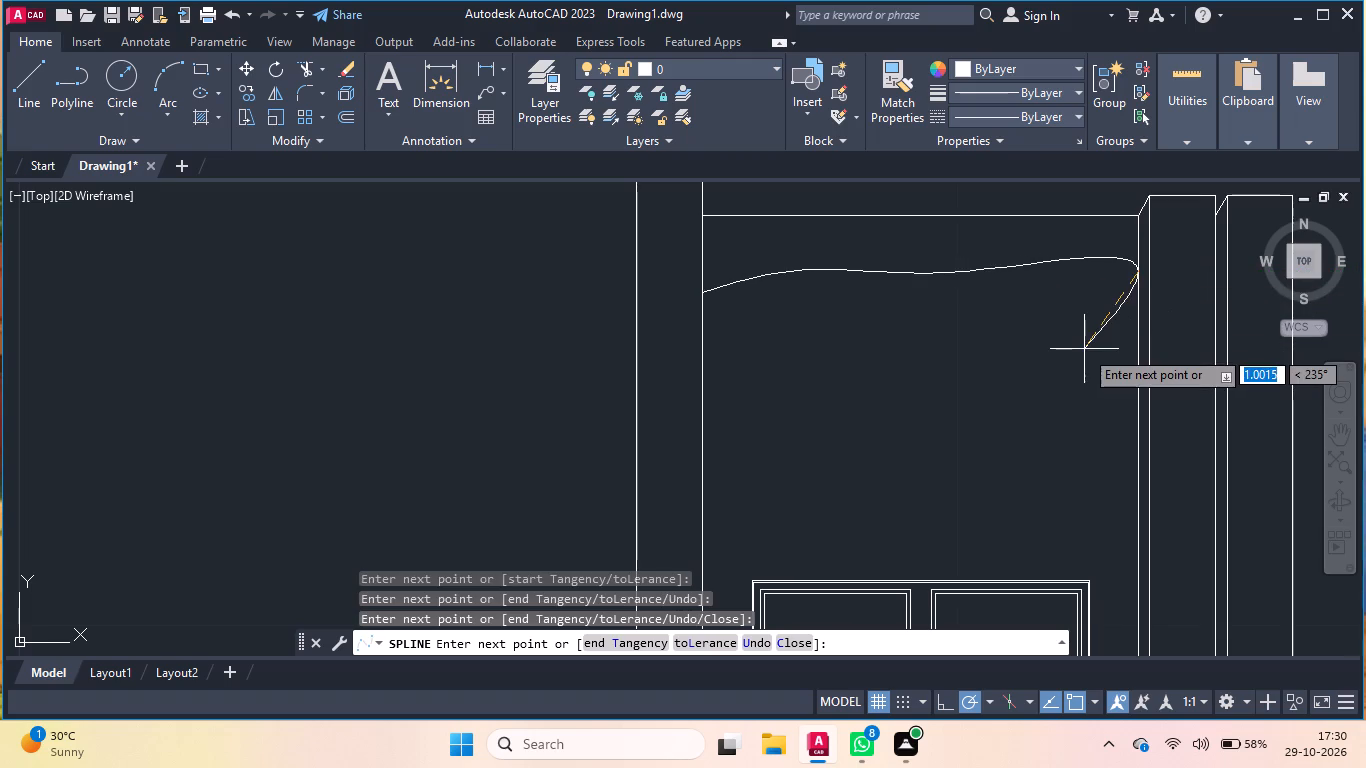
key(Return)
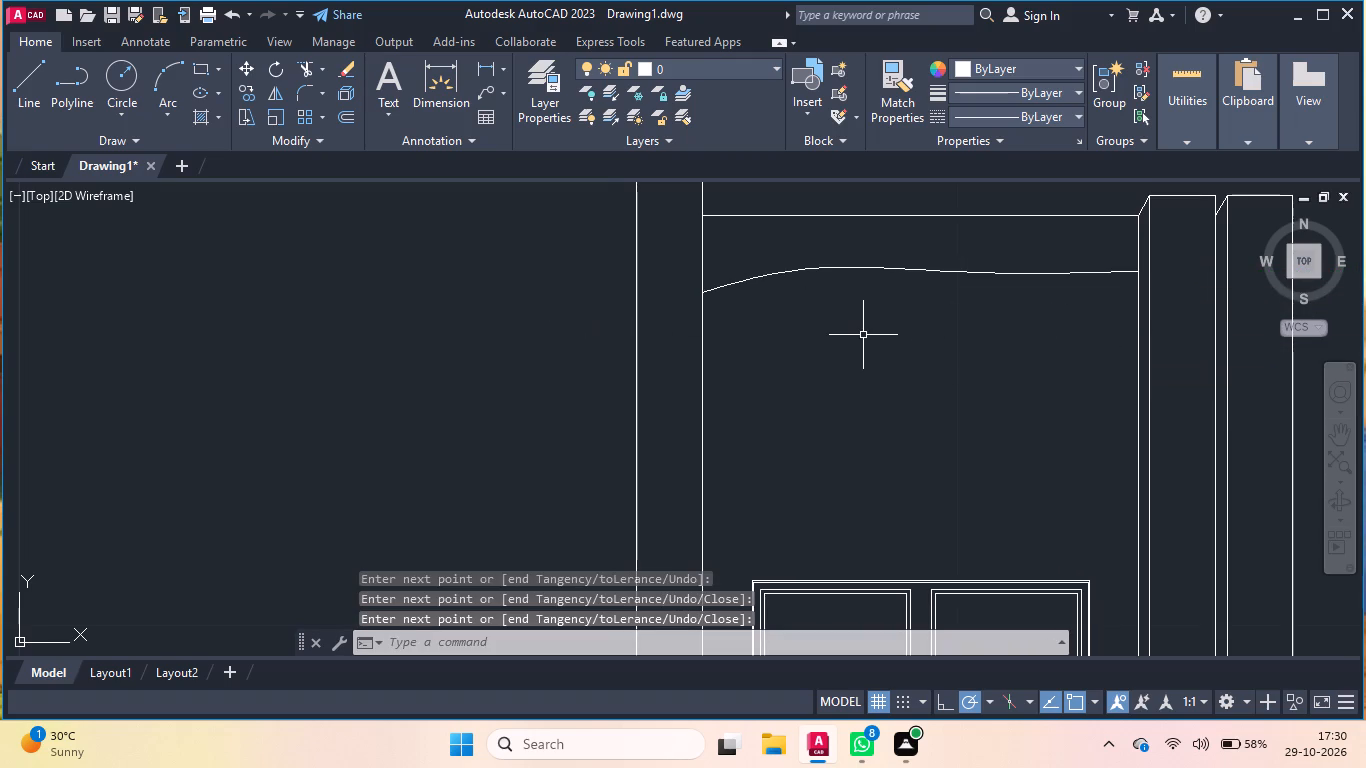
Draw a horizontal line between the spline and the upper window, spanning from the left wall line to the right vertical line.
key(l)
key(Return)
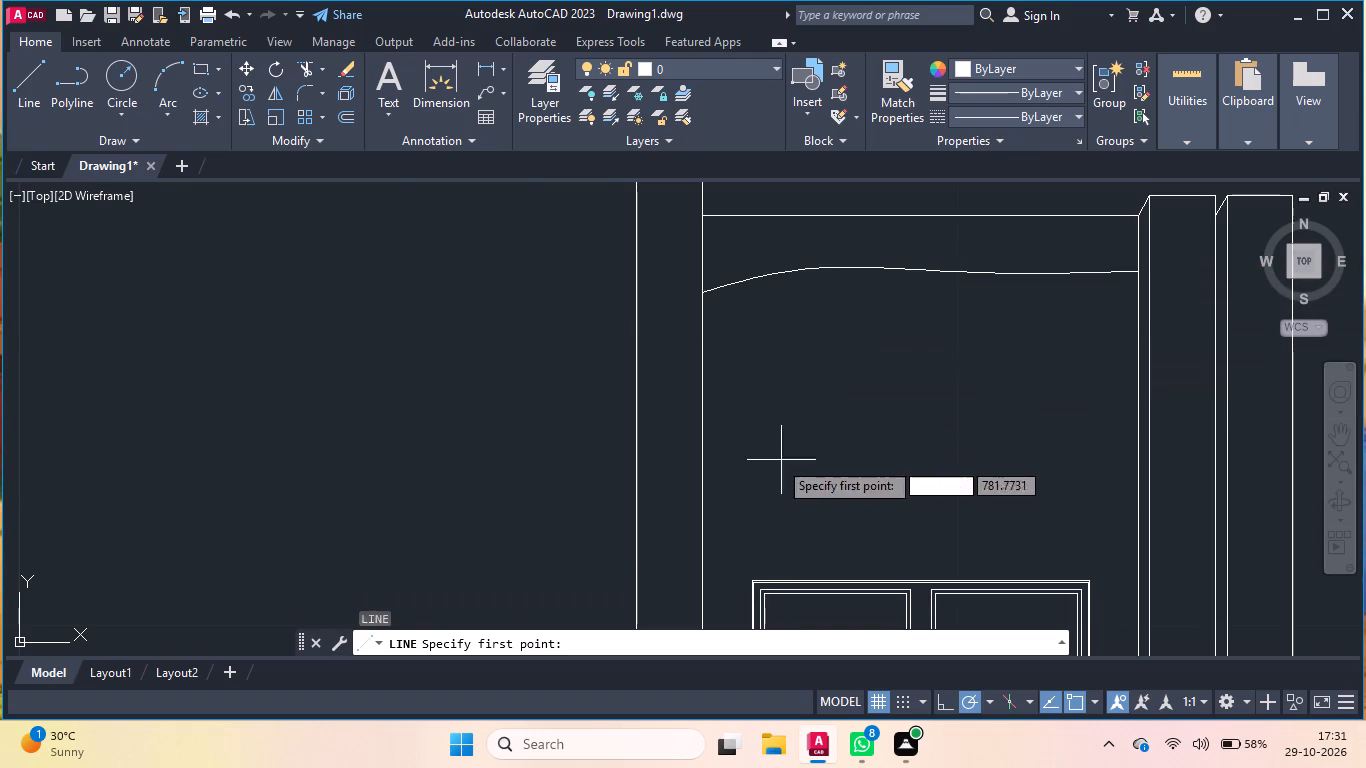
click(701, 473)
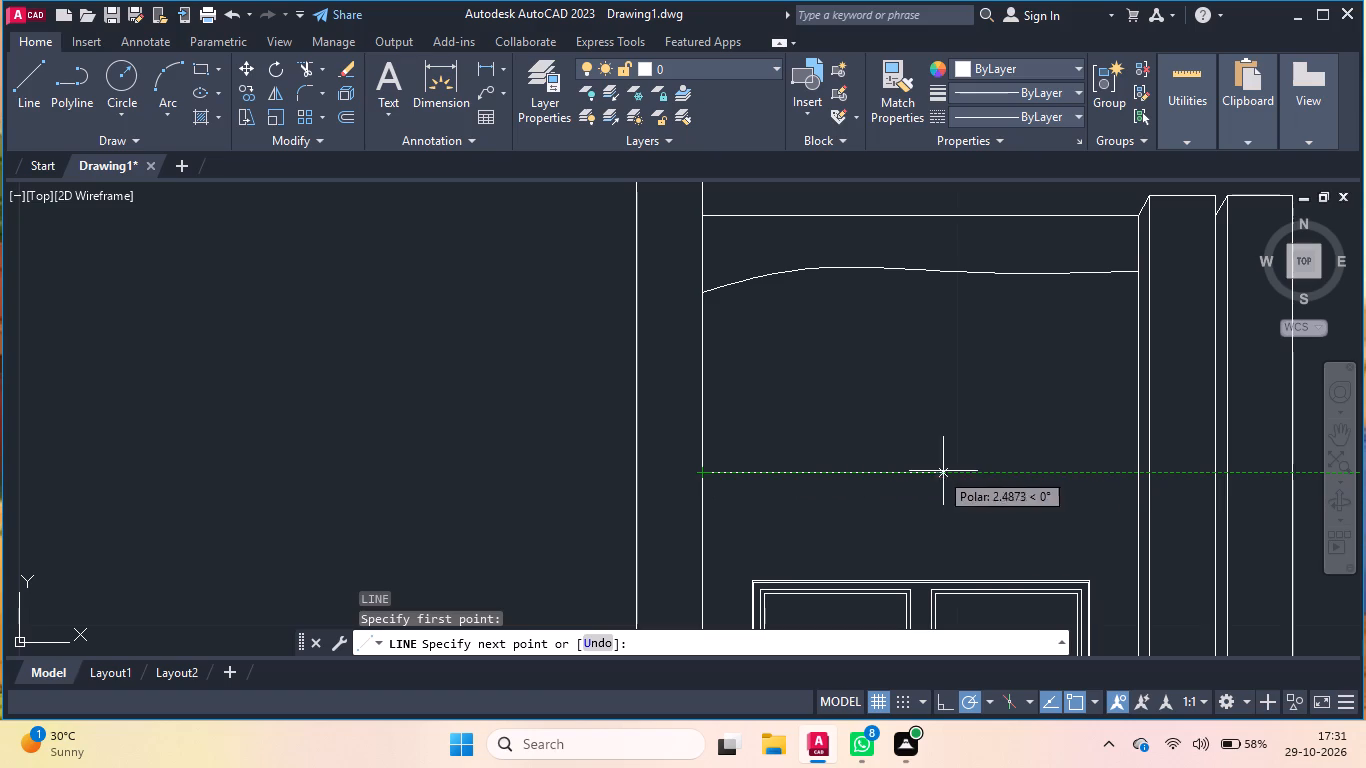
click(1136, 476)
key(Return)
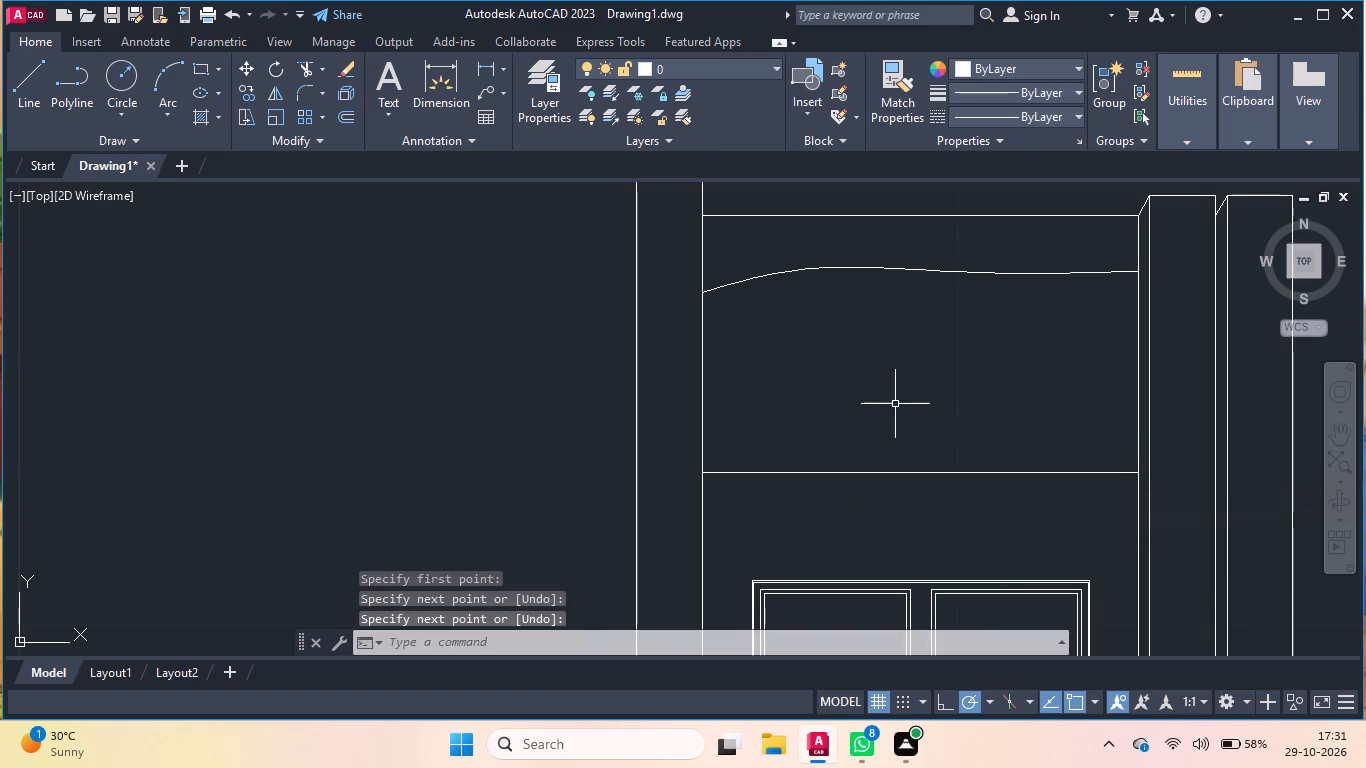
Draw a short vertical line from the spline's crest straight down, ending above the horizontal line.
key(Return)
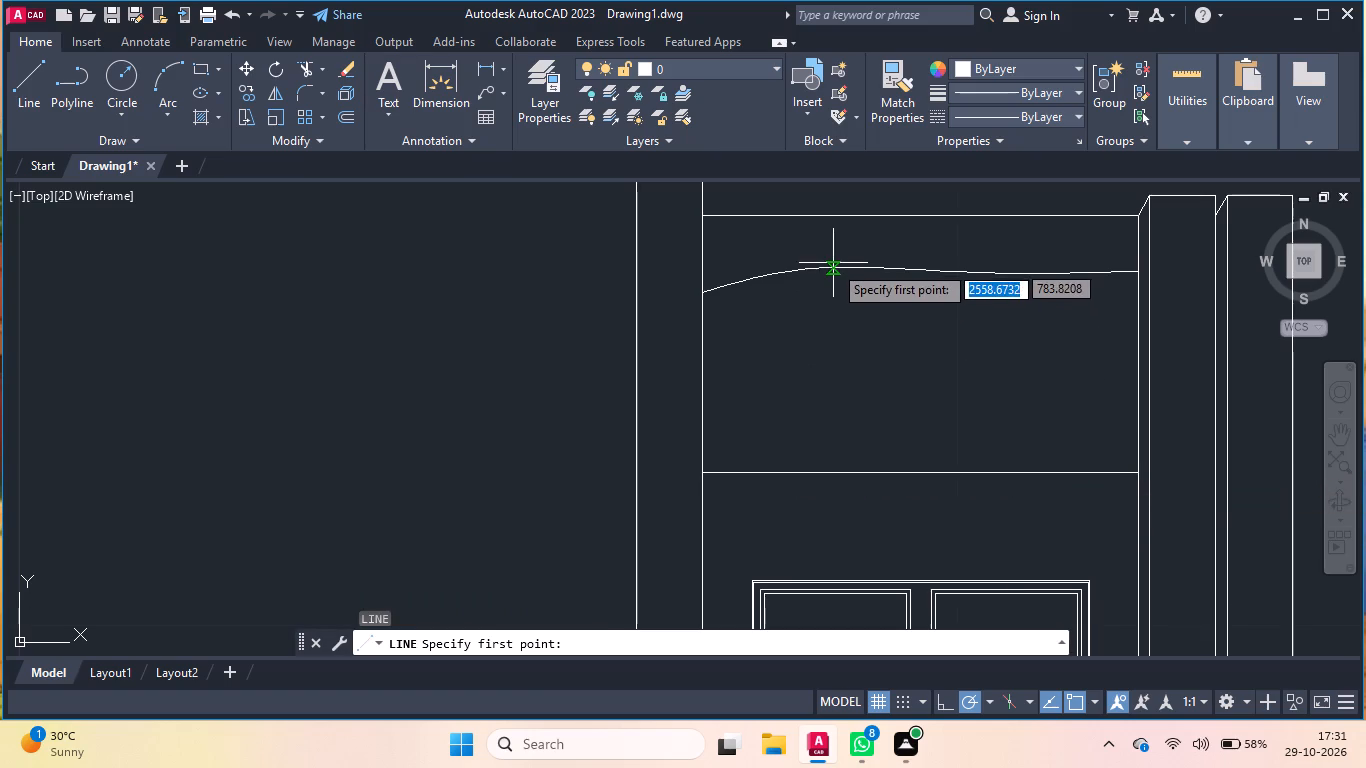
scroll(838, 269, up, 1)
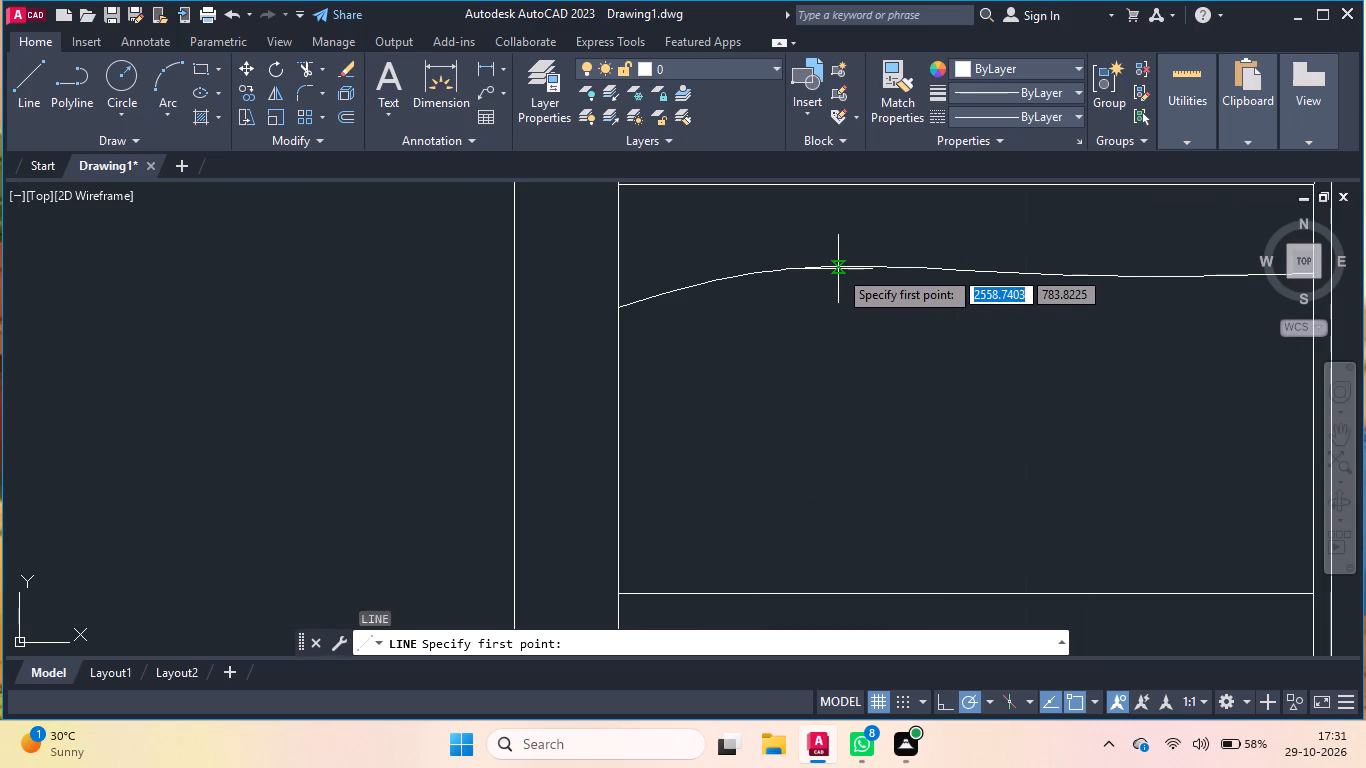
scroll(838, 269, up, 2)
scroll(811, 261, down, 1)
click(804, 264)
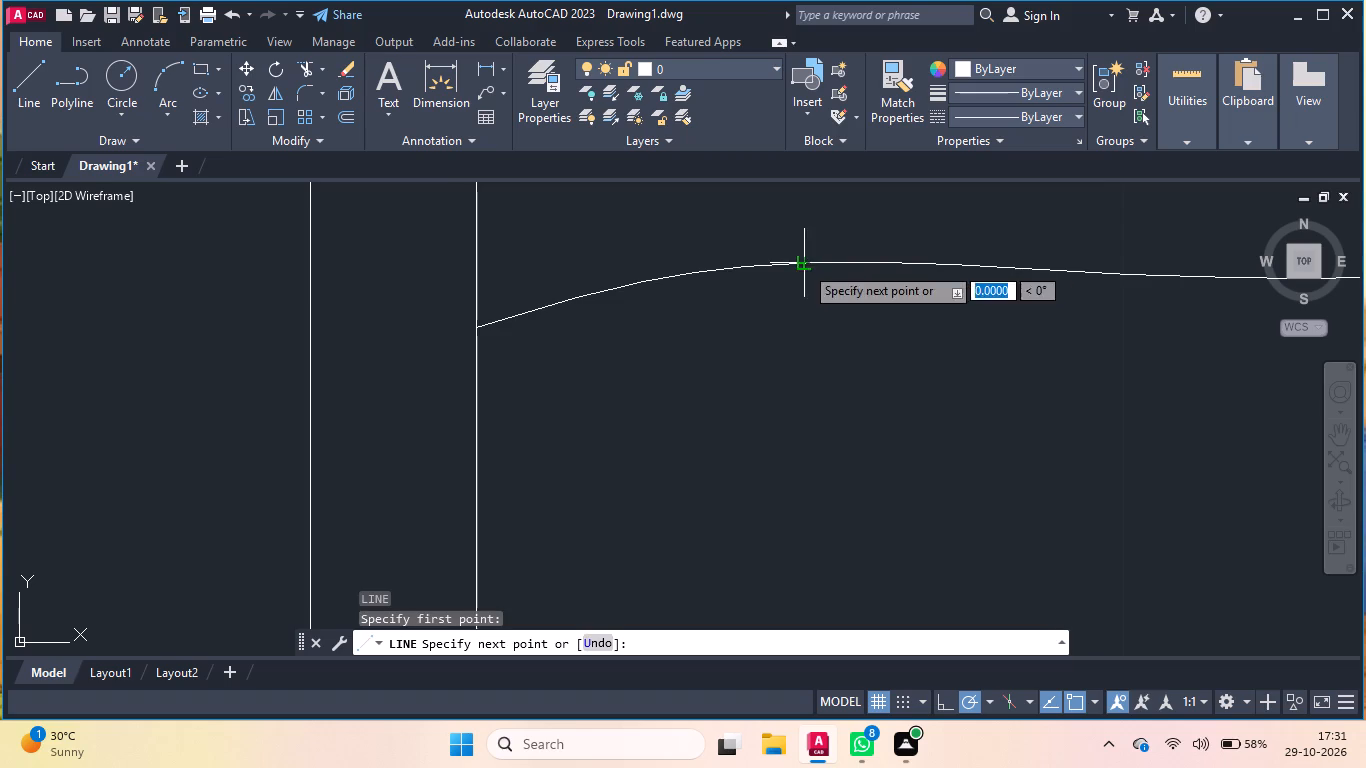
scroll(801, 295, down, 3)
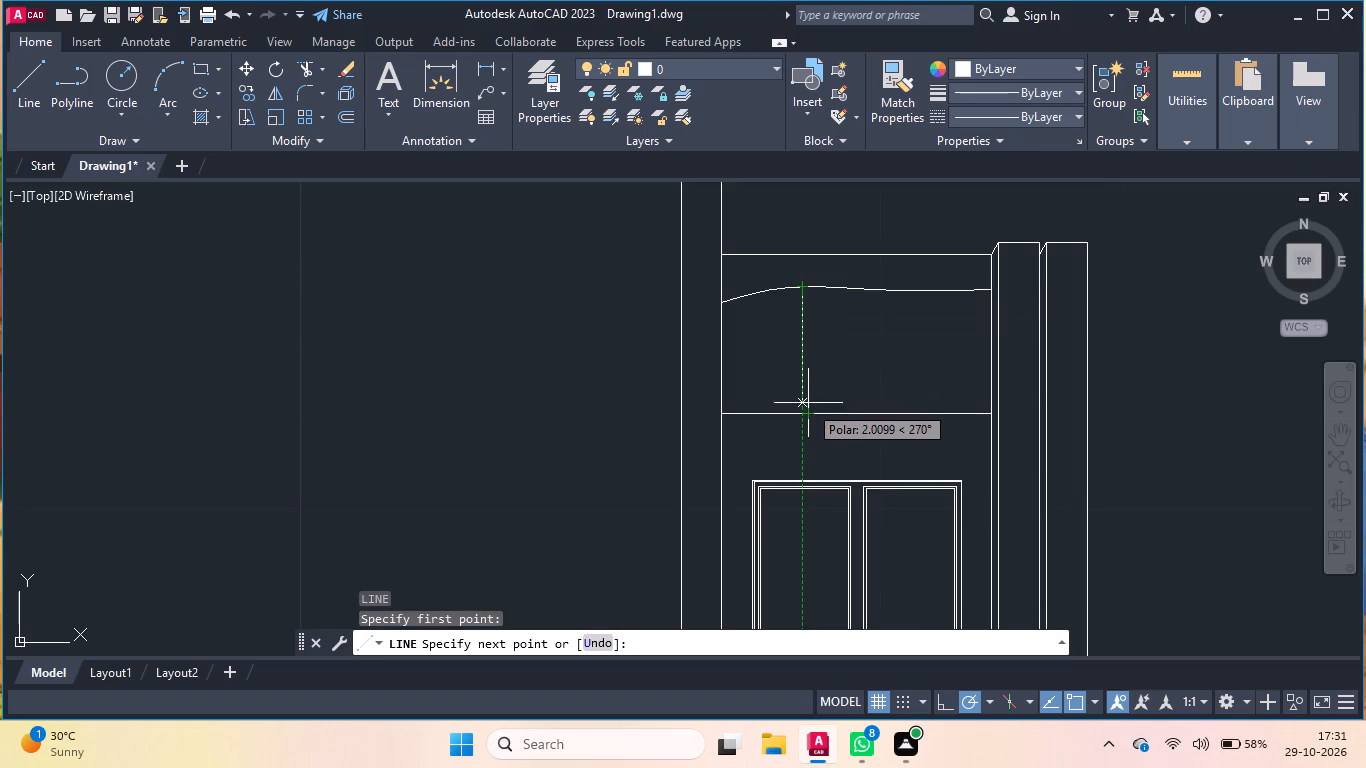
click(803, 375)
key(Return)
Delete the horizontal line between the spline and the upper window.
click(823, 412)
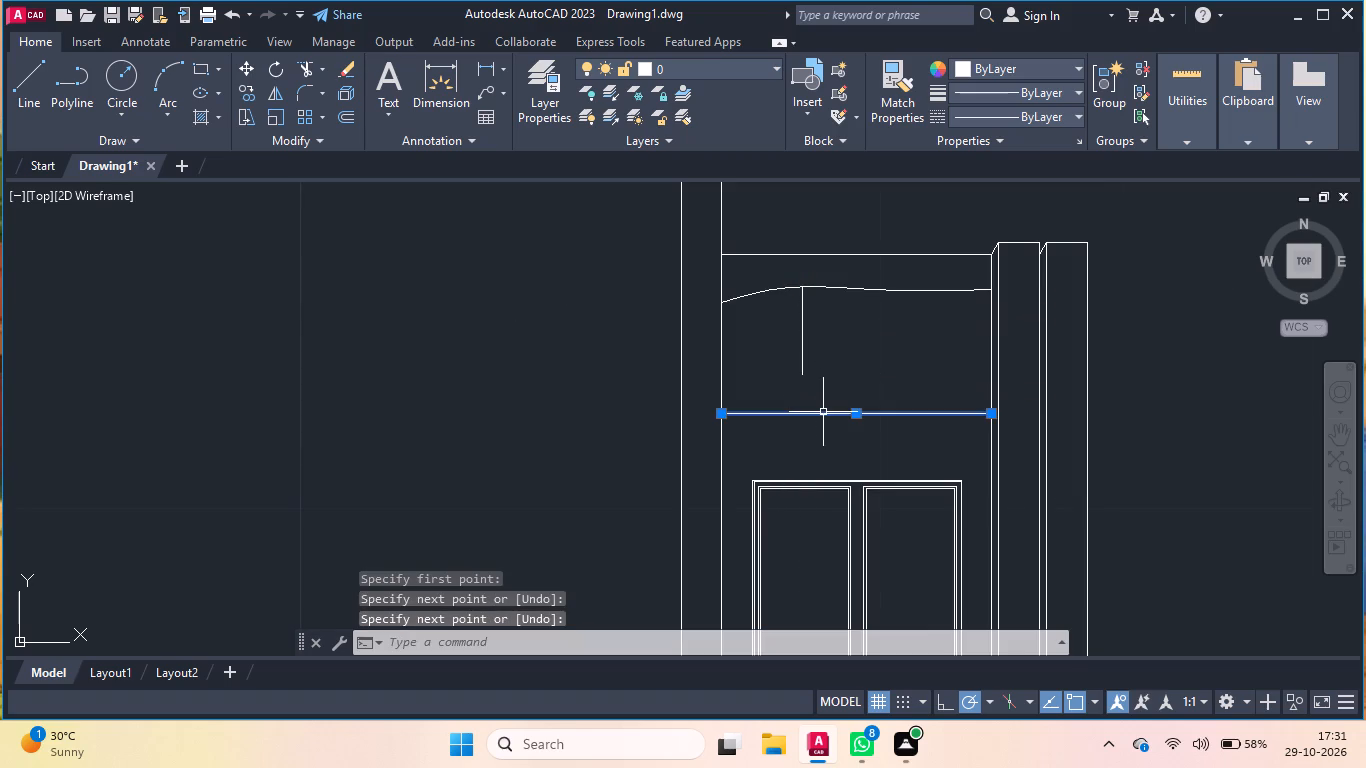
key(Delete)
Draw a horizontal line about 4.65 units long from the left wall line to the right vertical line, near the short vertical line's lower end.
key(l)
key(Return)
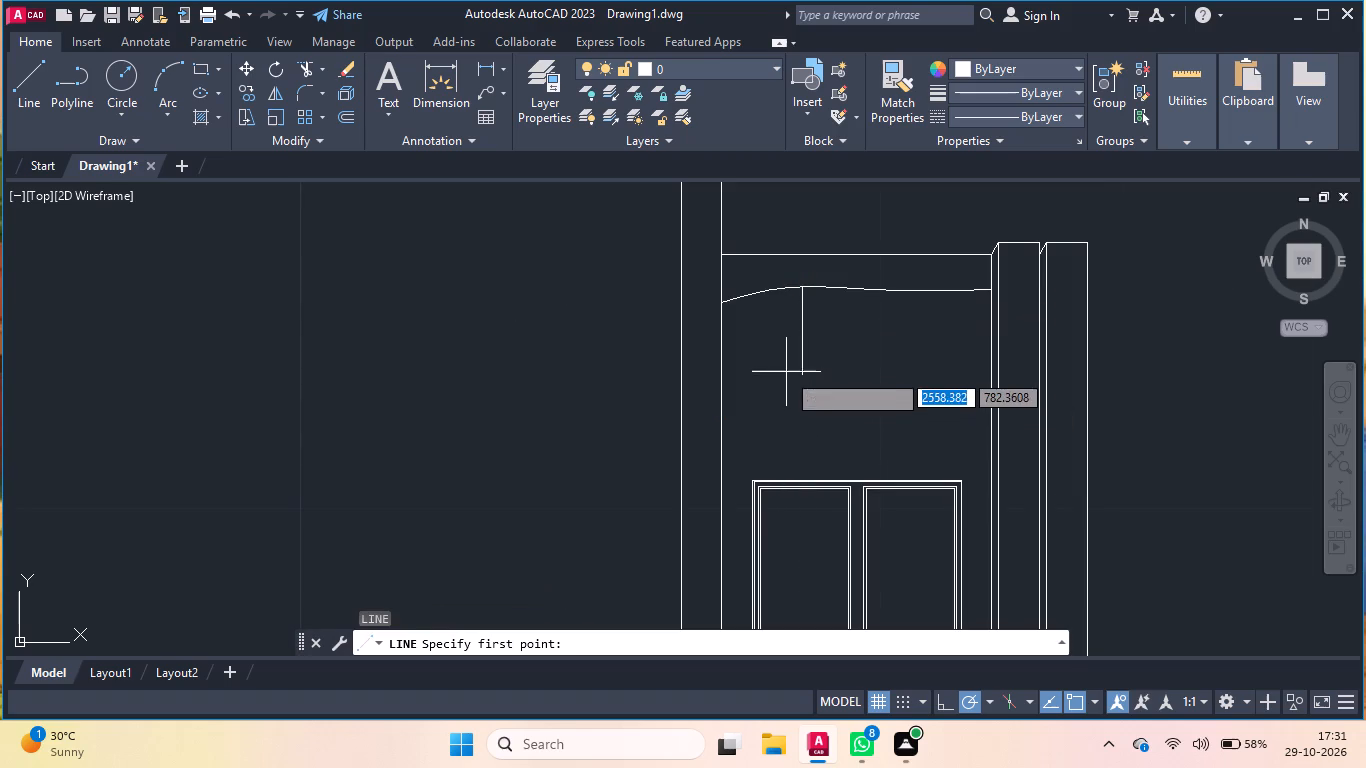
click(722, 373)
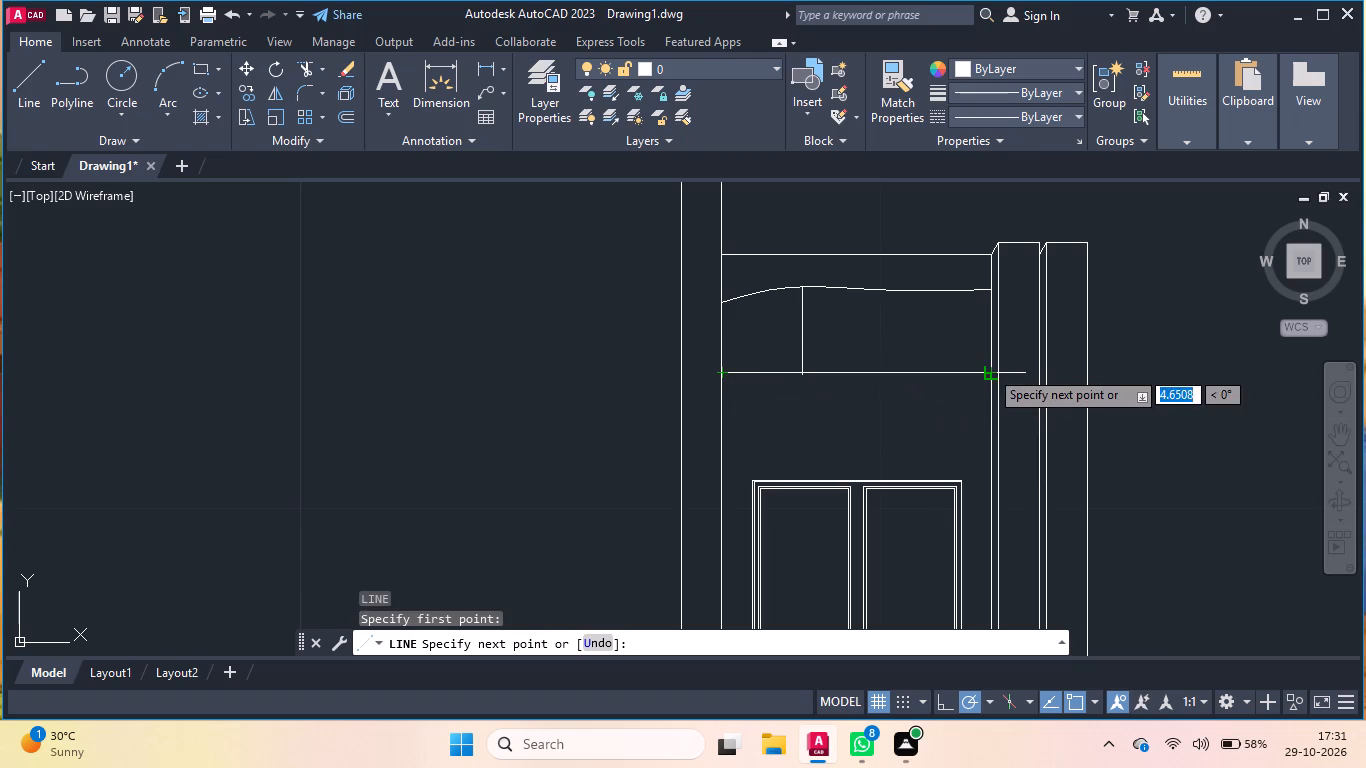
click(989, 369)
key(Return)
Trim the short vertical line's overhang below the new horizontal line.
scroll(797, 378, up, 4)
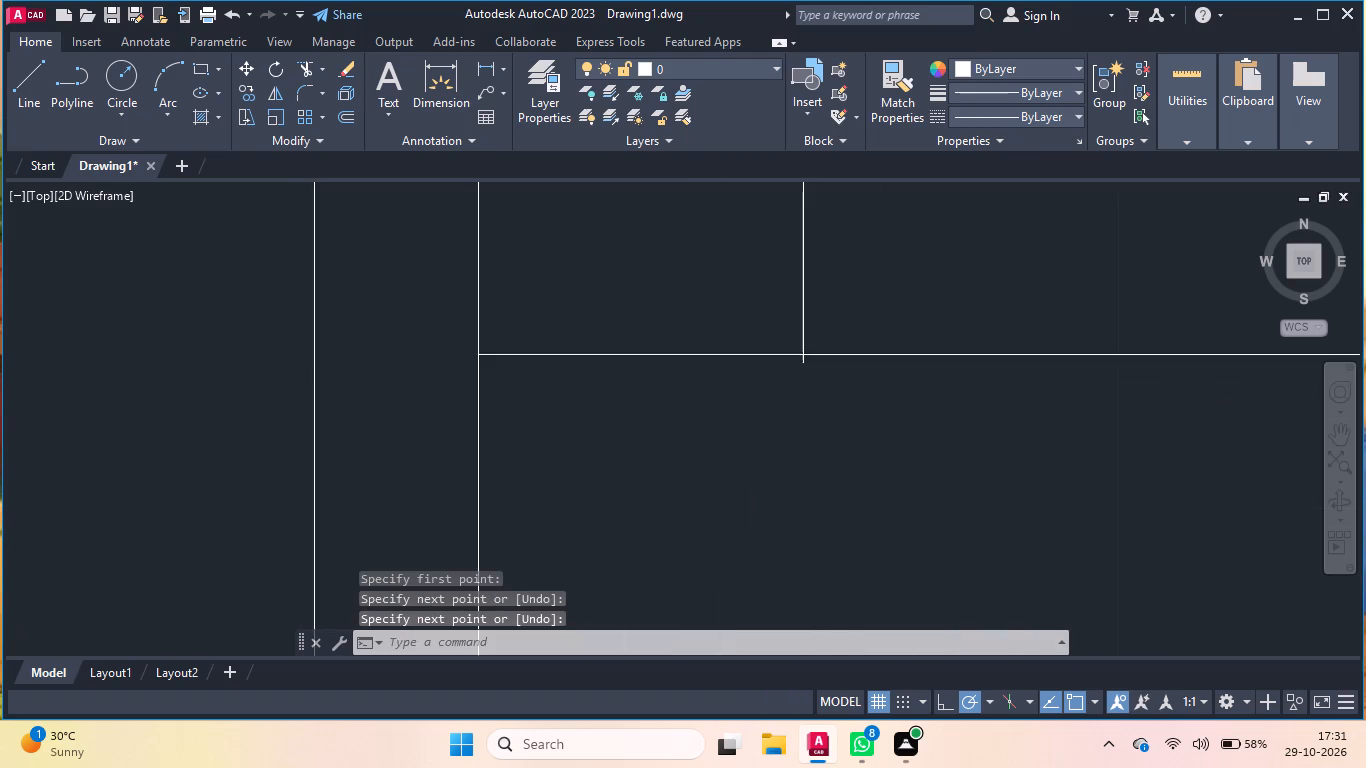
scroll(803, 358, up, 2)
key(t)
key(r)
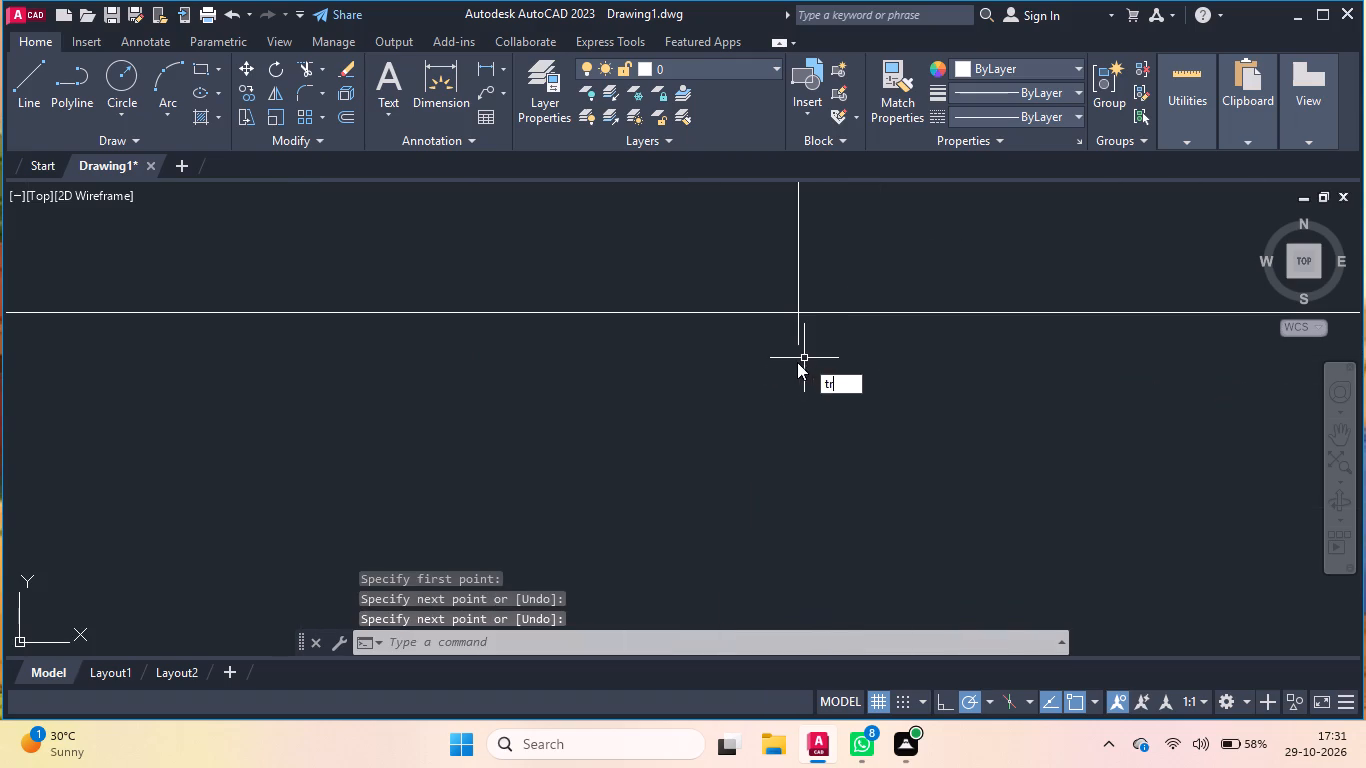
key(Return)
click(801, 334)
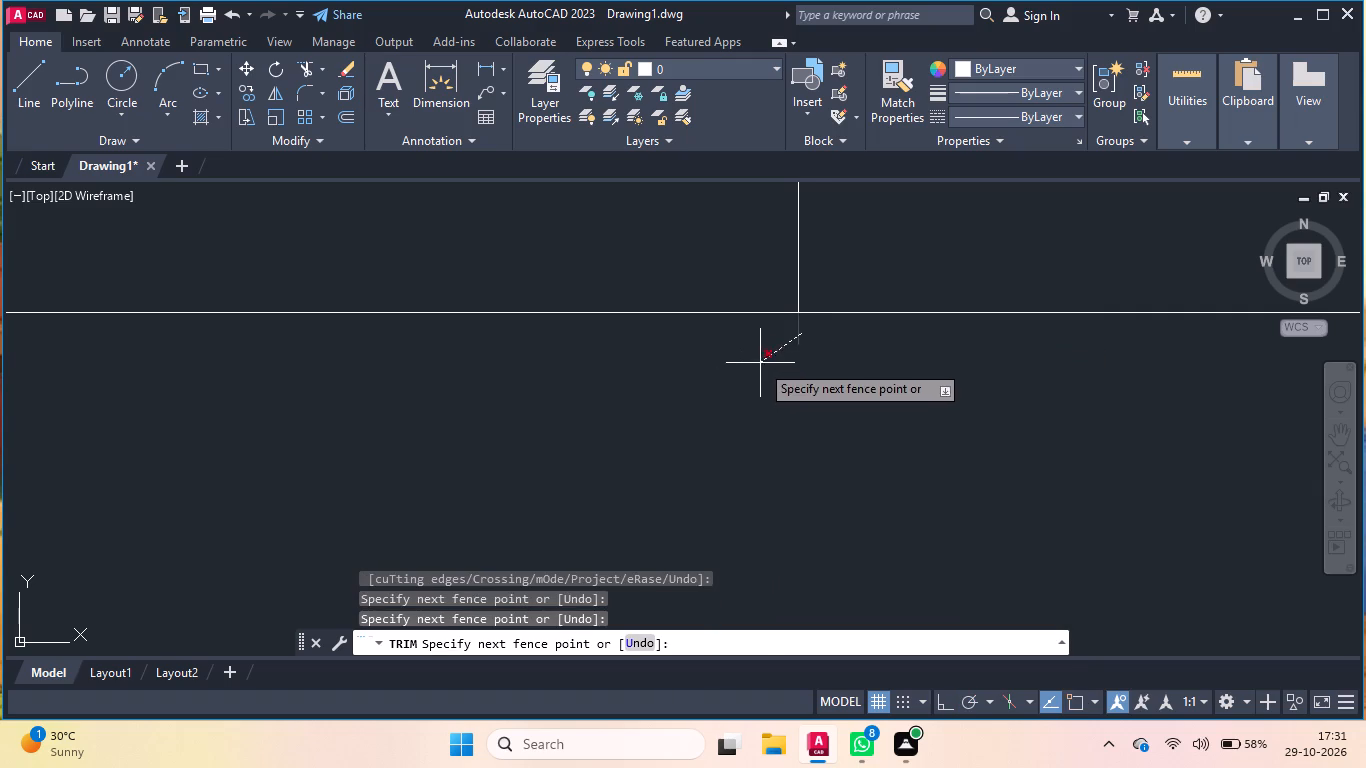
click(741, 346)
scroll(711, 395, down, 6)
key(Return)
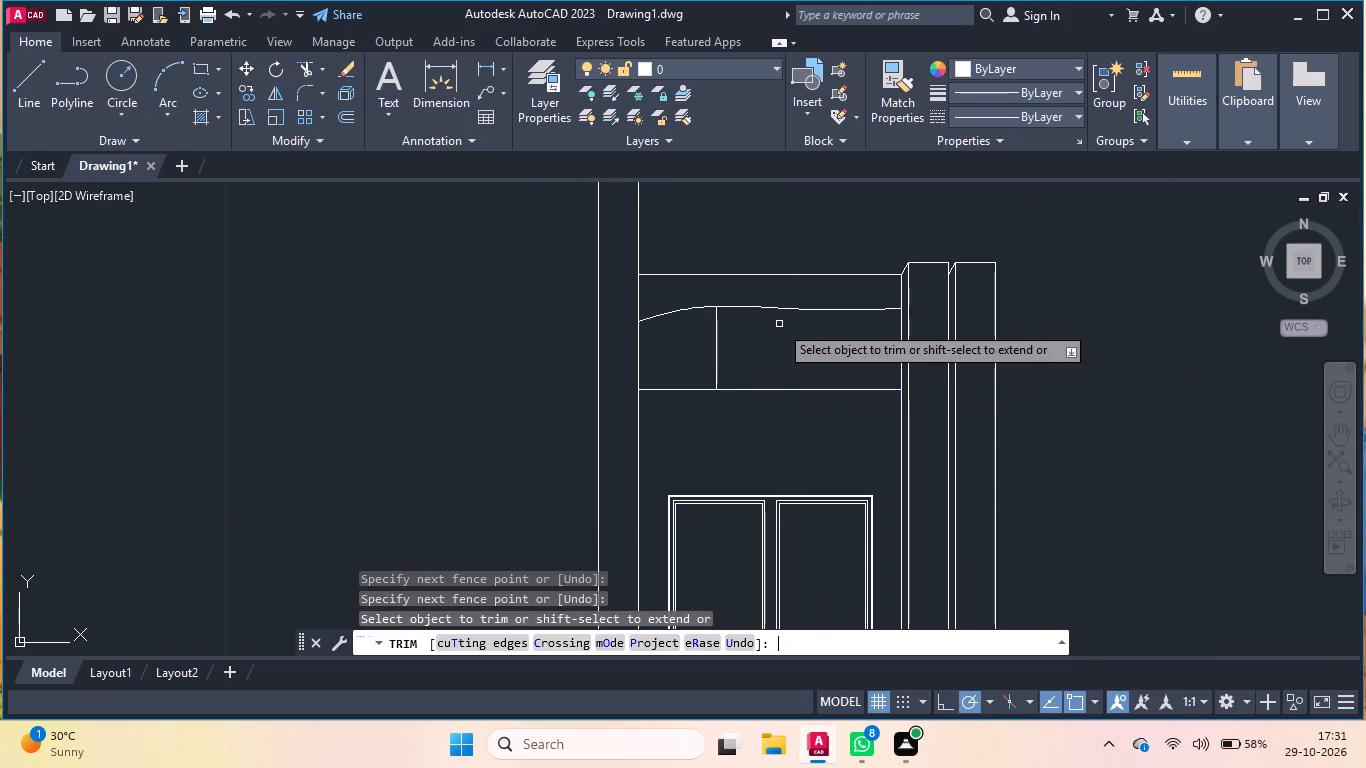
Draw a second vertical line from the spline down to the horizontal line, nearer the right vertical line.
key(l)
key(Return)
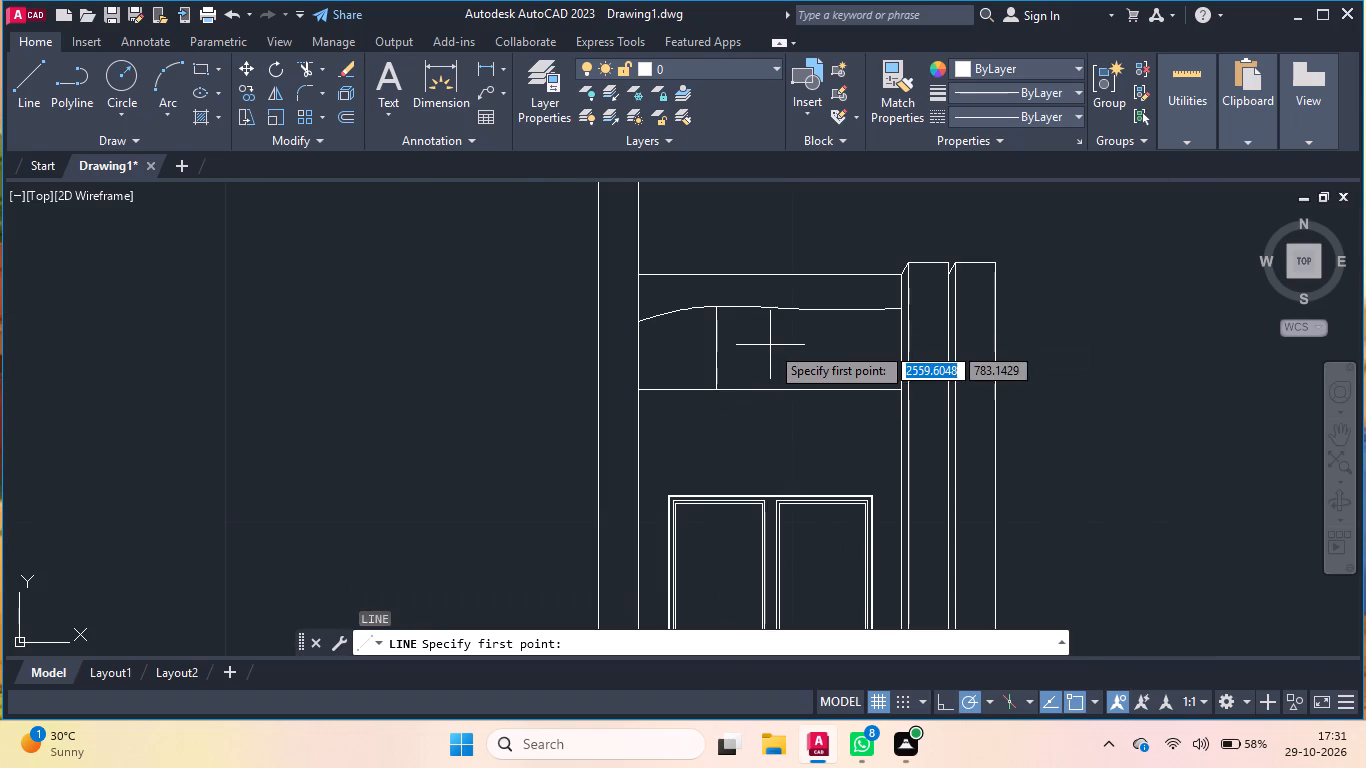
click(841, 308)
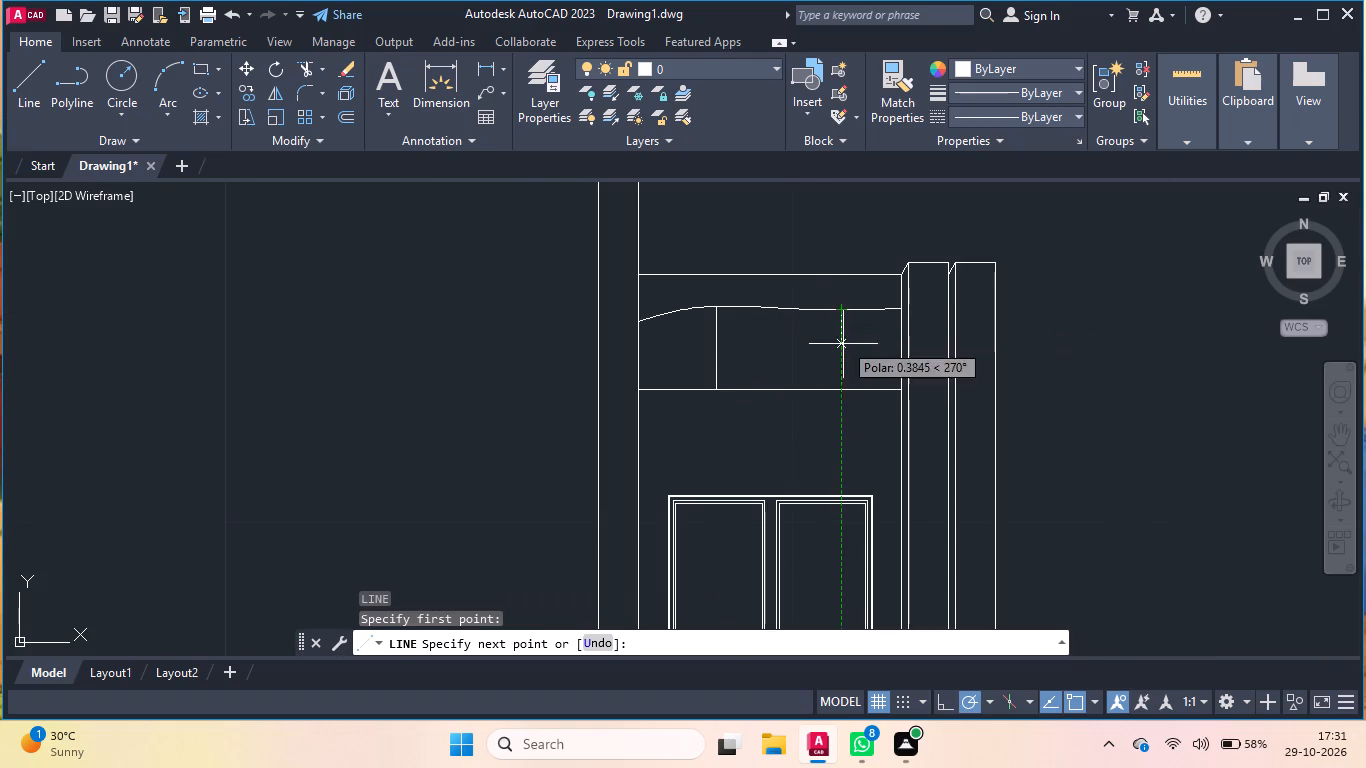
click(845, 393)
key(Return)
Draw a vertical joint down from the horizontal line near the left wall, continuing horizontally from its lower end to the left wall line.
key(Return)
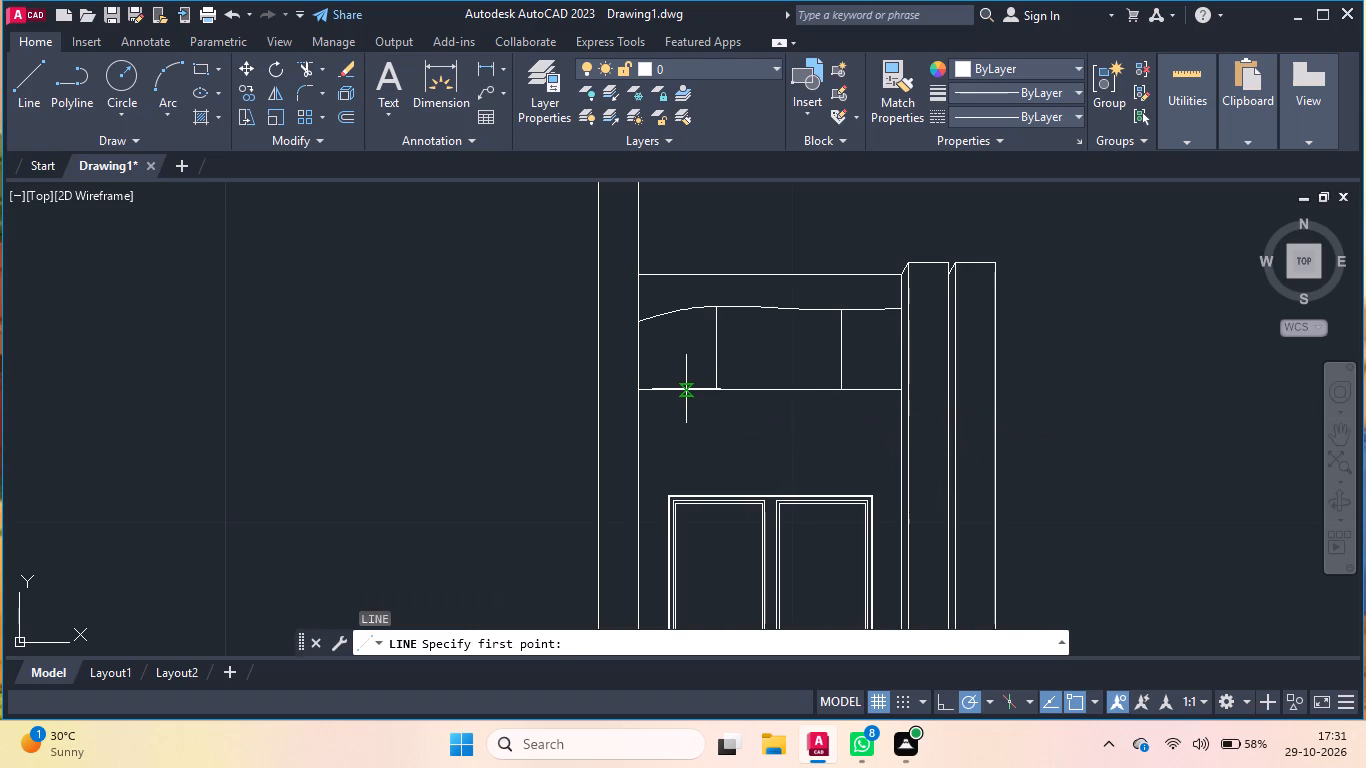
click(686, 389)
click(687, 452)
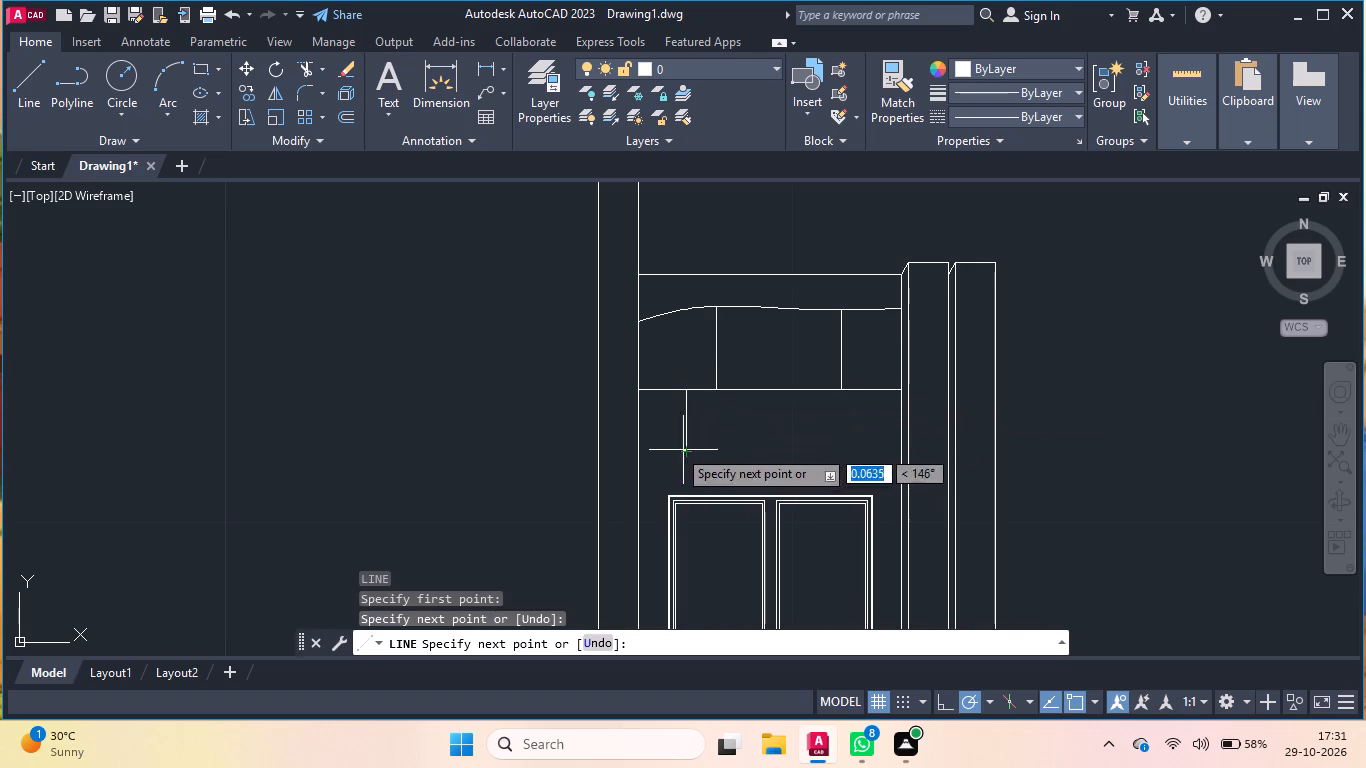
click(643, 447)
key(Return)
Draw a horizontal line about 3.80 units long from the joint's lower end to the right vertical line.
key(Return)
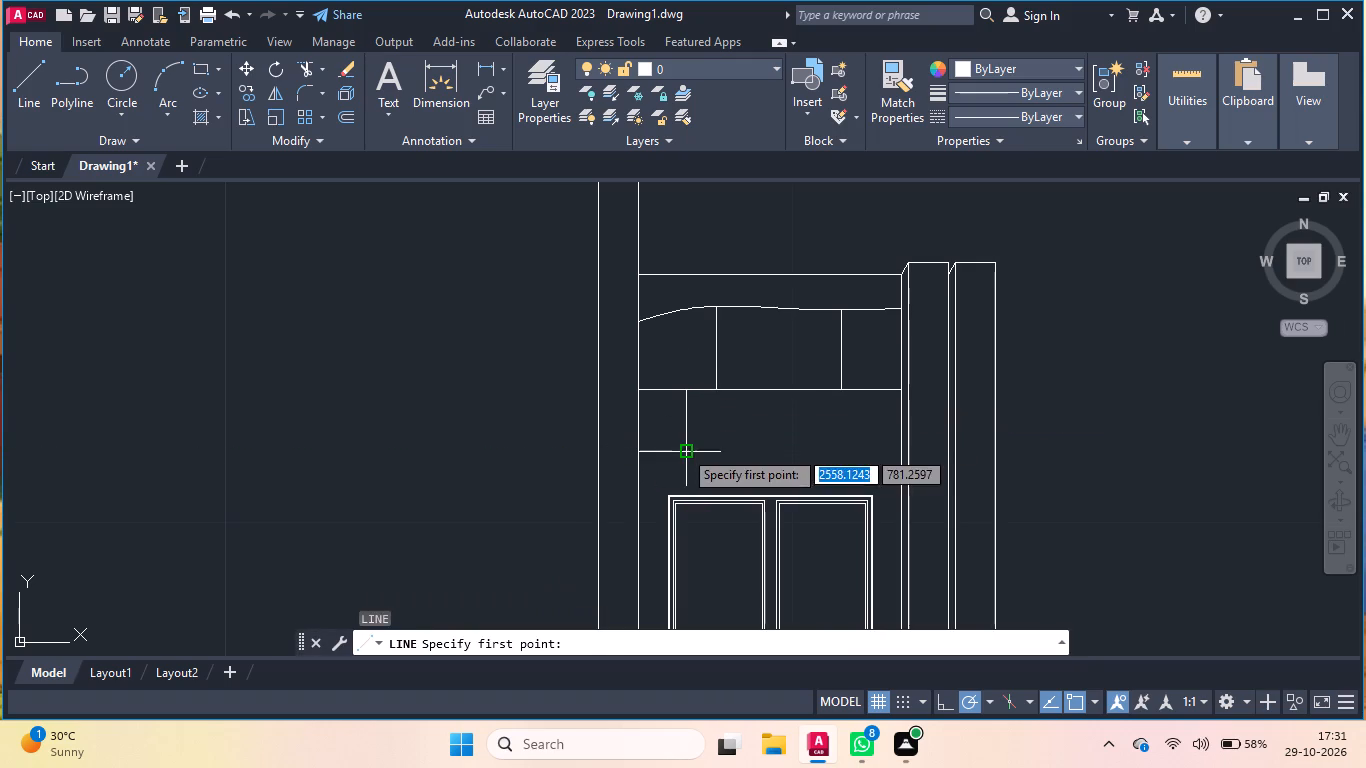
click(683, 449)
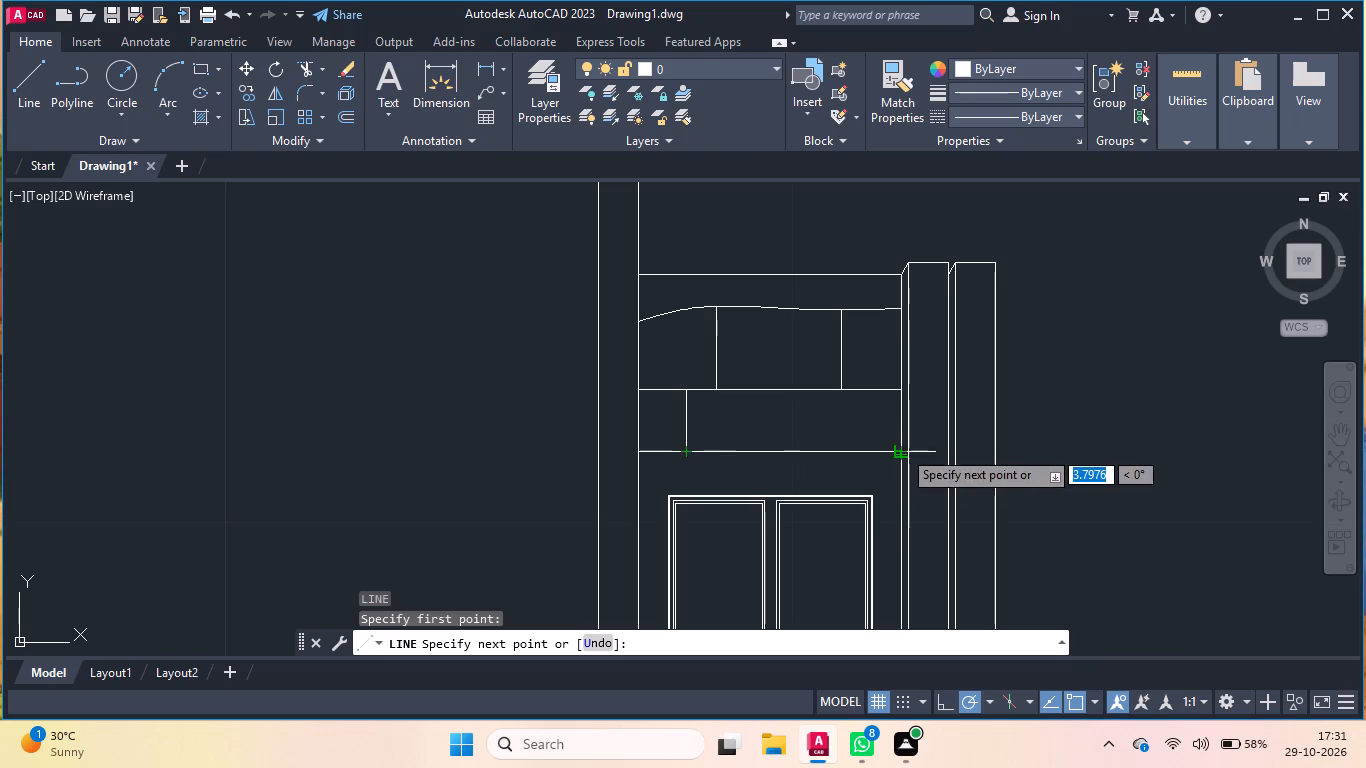
click(903, 449)
key(Return)
Draw two more vertical joints between the two horizontal lines, one near mid-span and one close to the right vertical line.
key(Return)
click(793, 390)
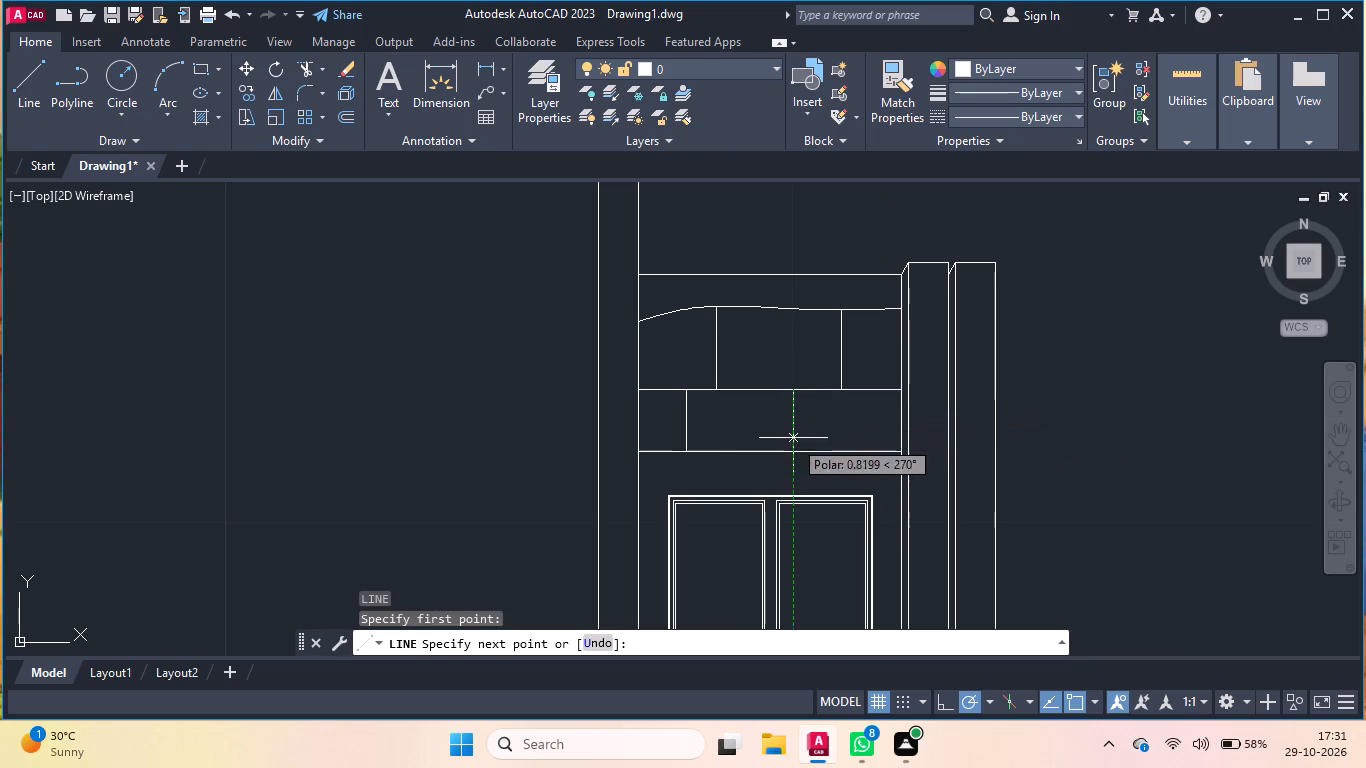
click(791, 456)
key(Return)
key(Return)
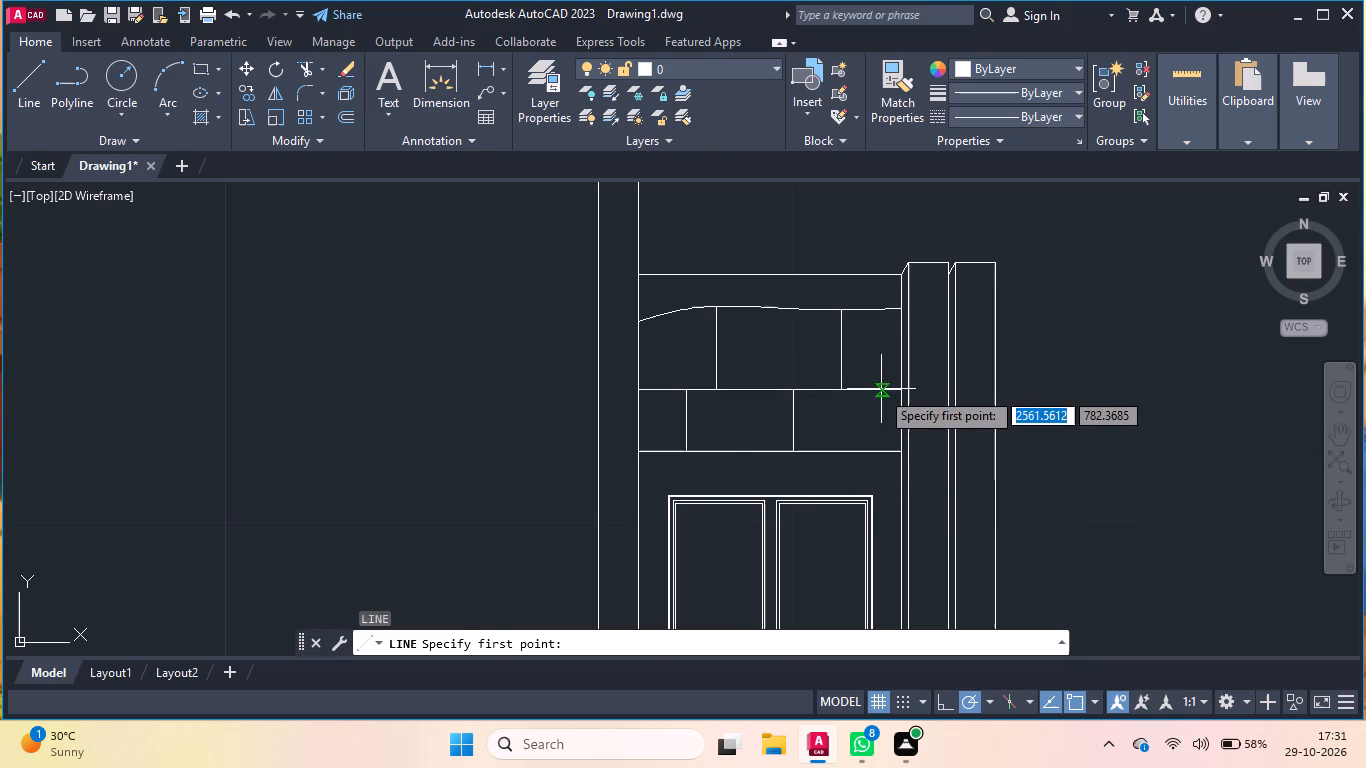
click(879, 390)
click(876, 454)
key(Return)
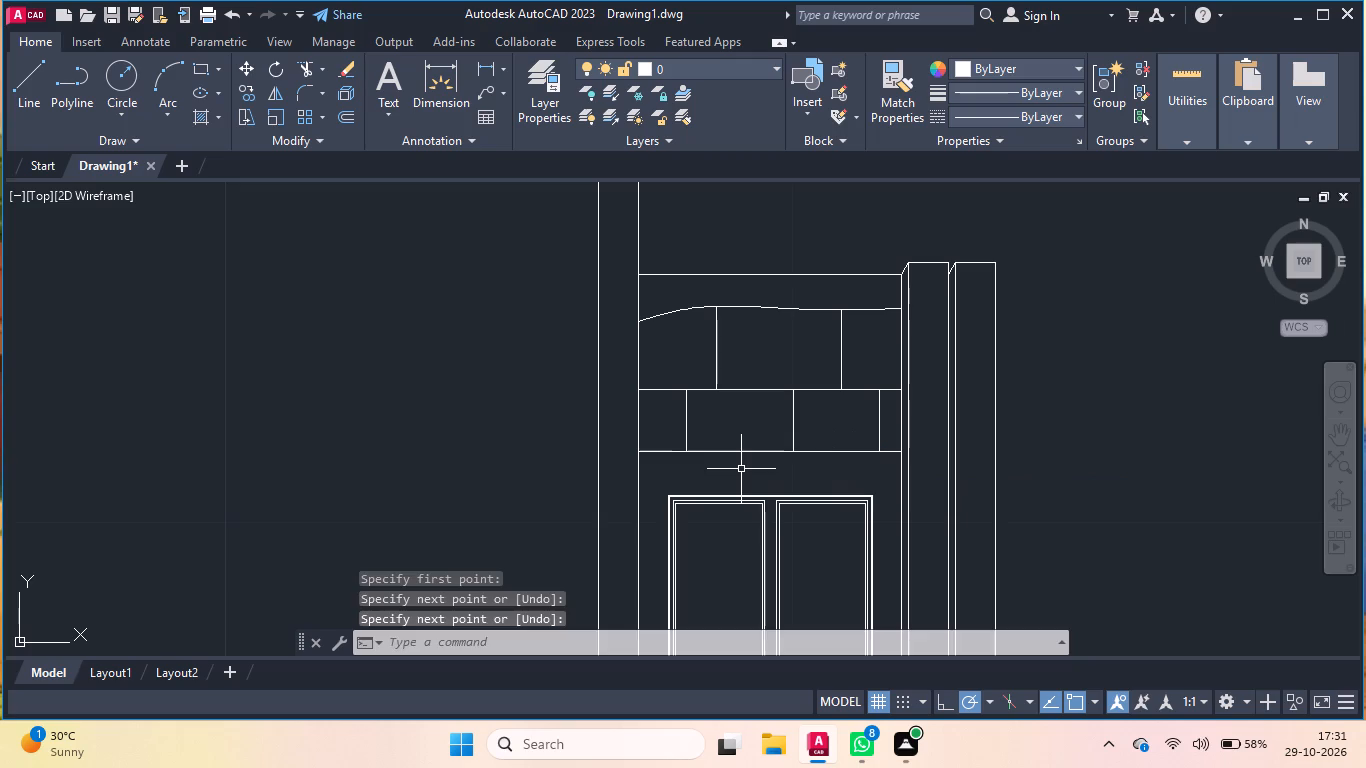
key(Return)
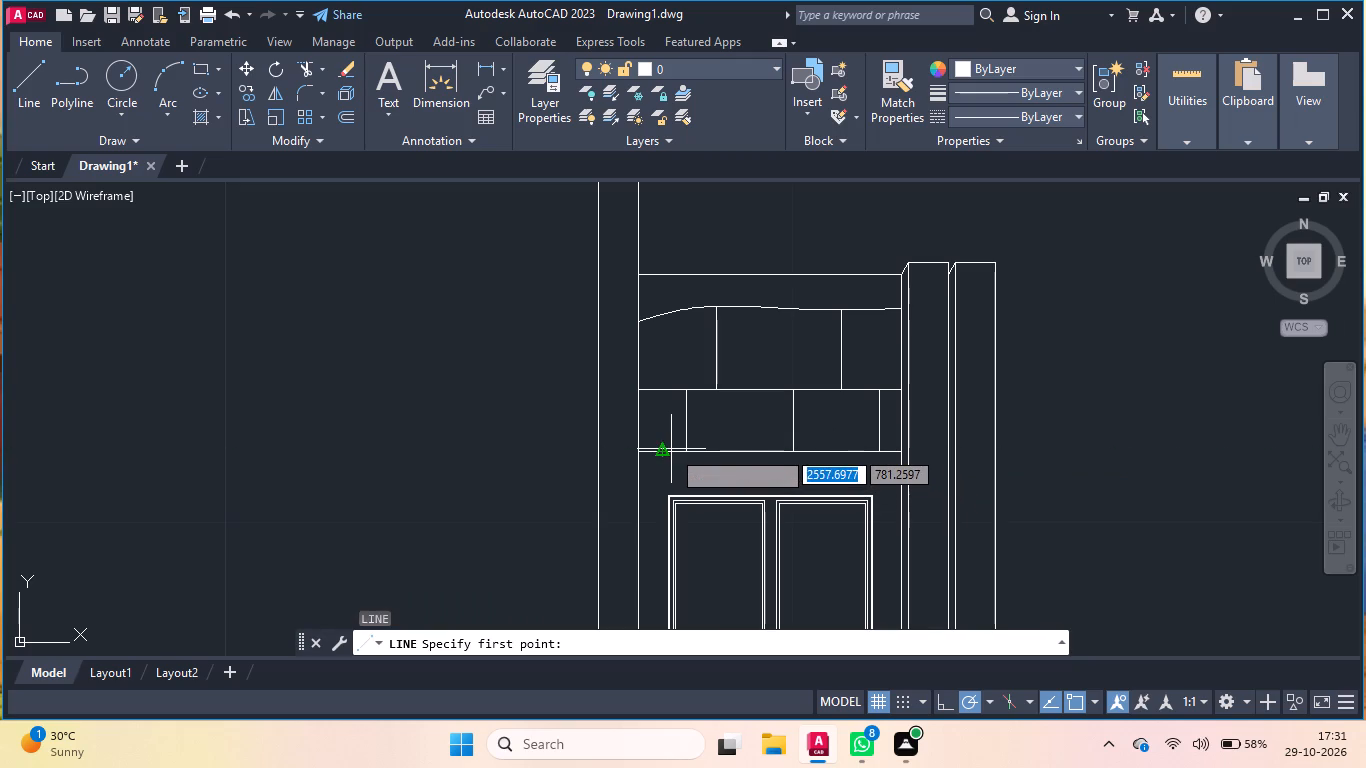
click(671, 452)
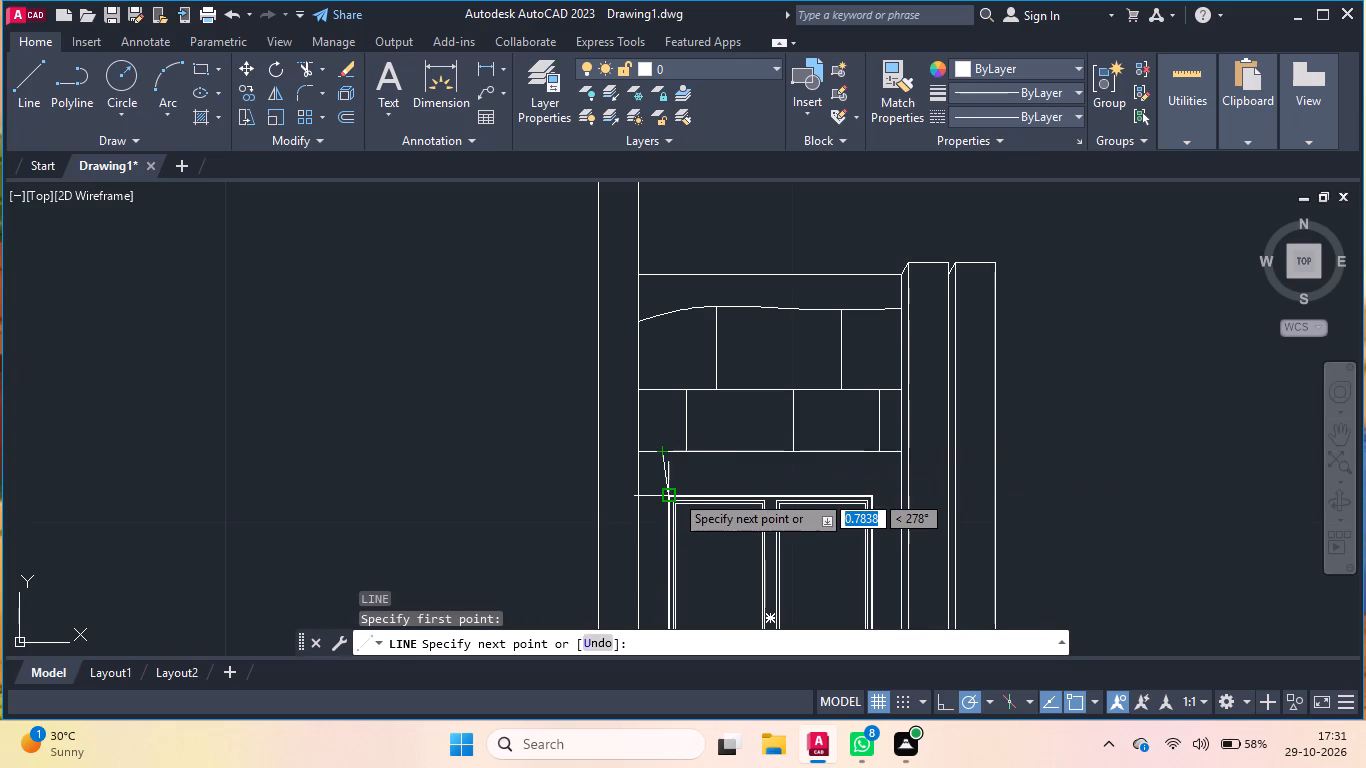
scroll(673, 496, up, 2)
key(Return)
Draw a vertical line from the lower horizontal line down to the upper window's top edge, near the window's left corner.
key(Return)
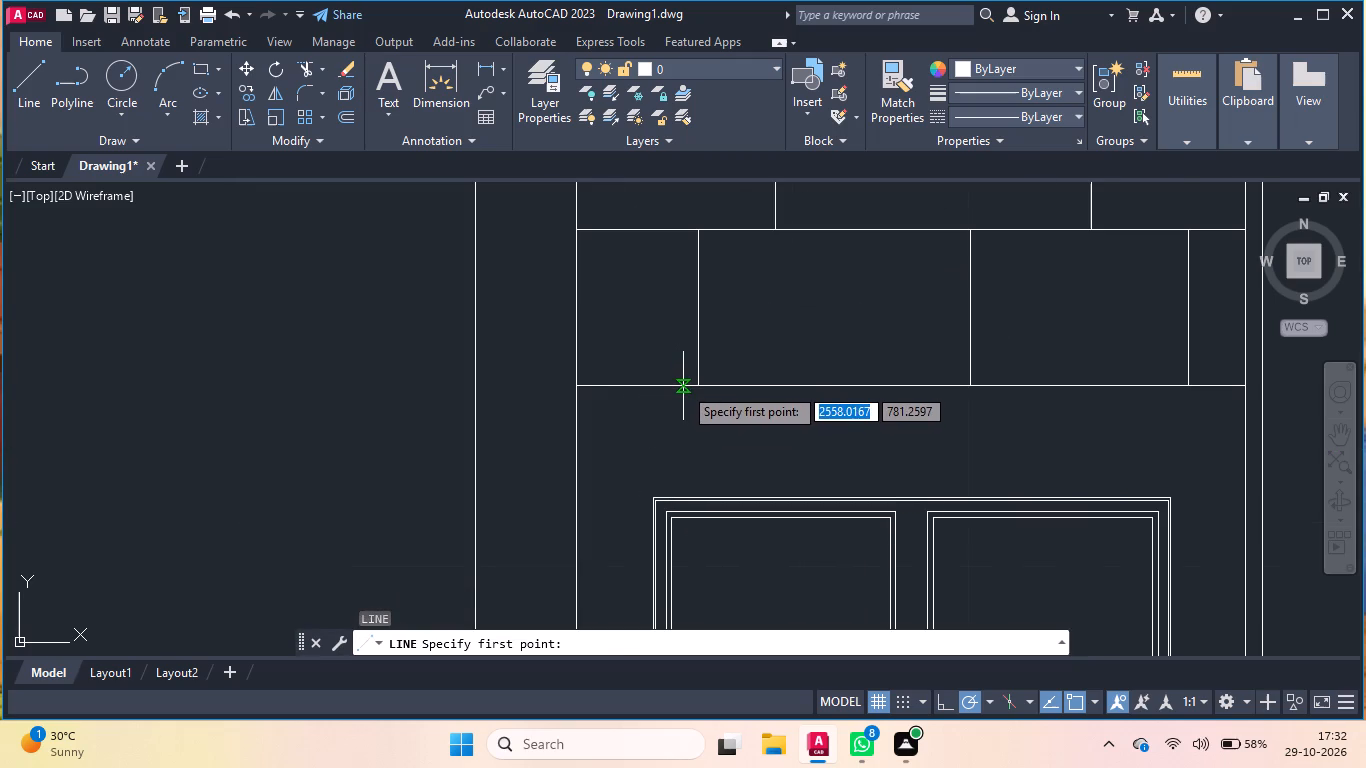
click(683, 386)
scroll(685, 486, up, 3)
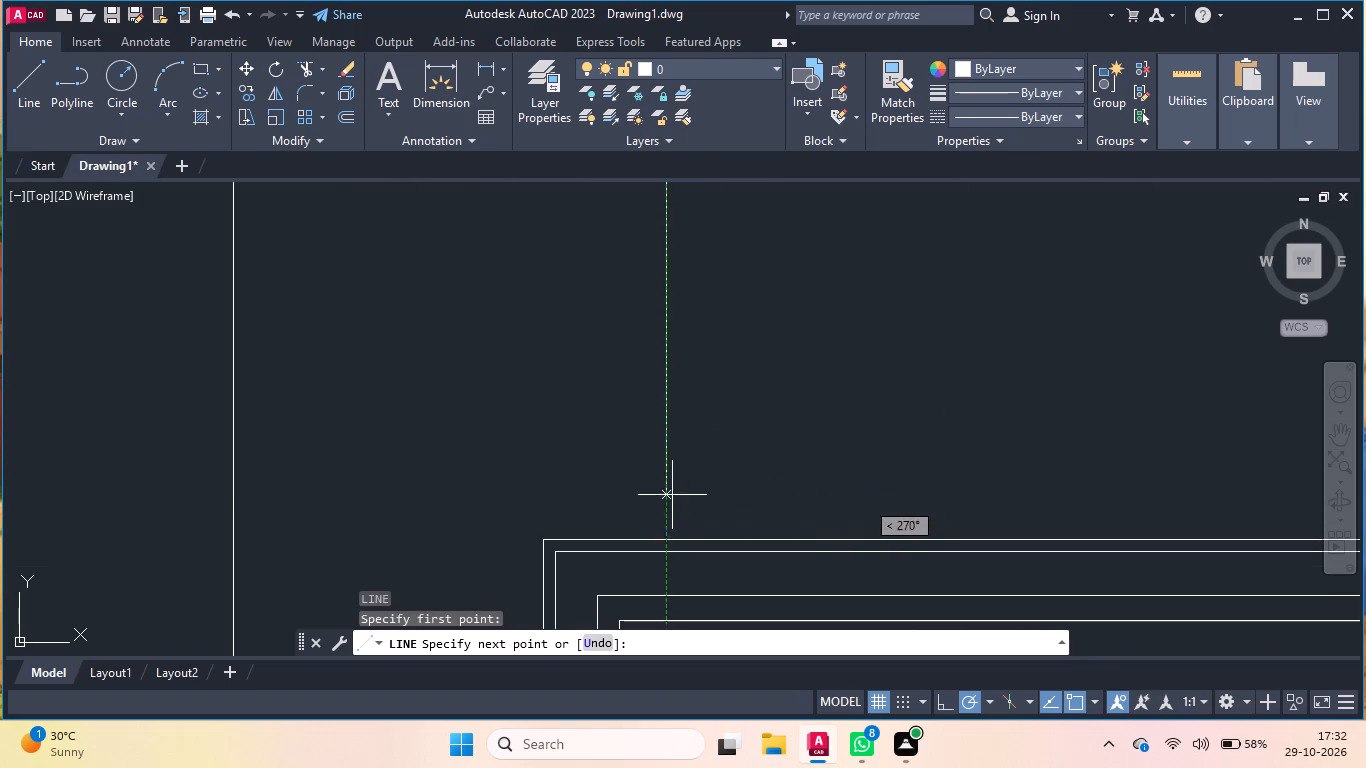
click(666, 534)
key(Return)
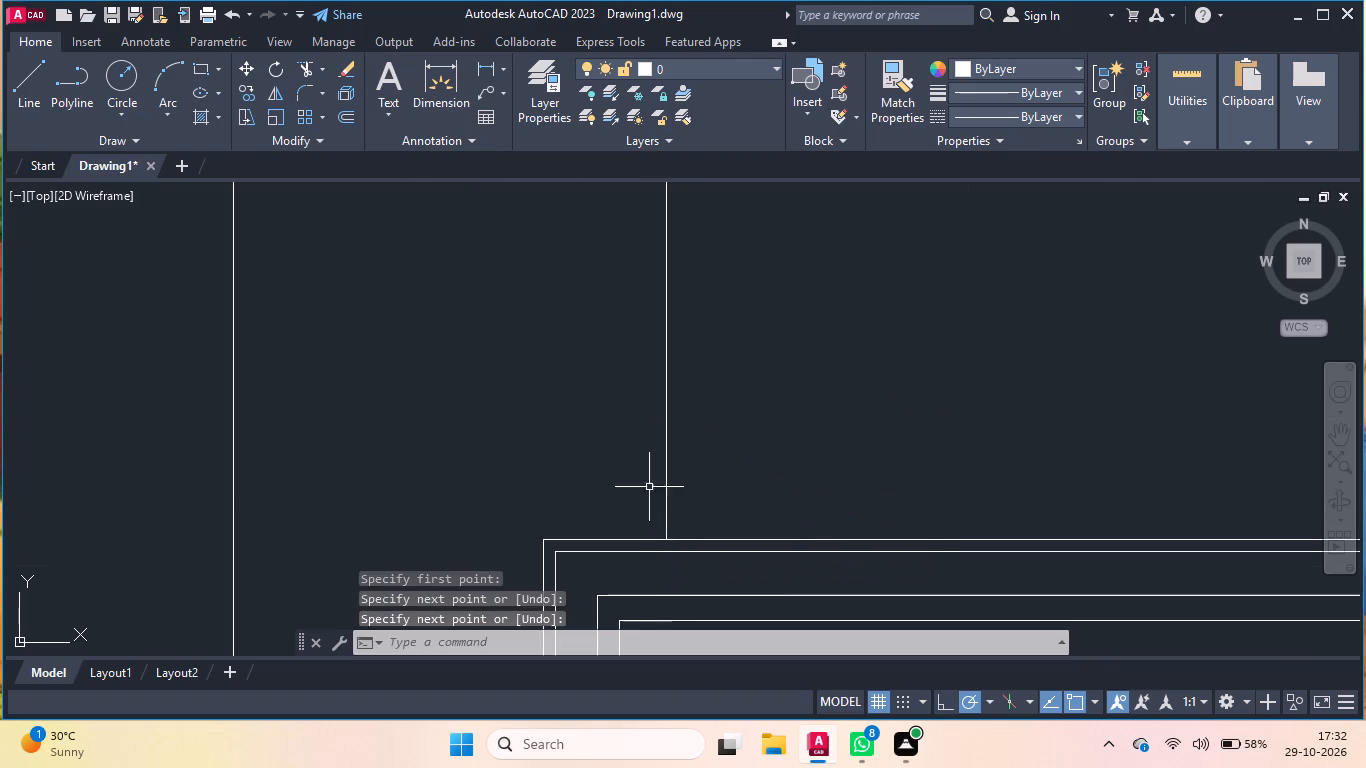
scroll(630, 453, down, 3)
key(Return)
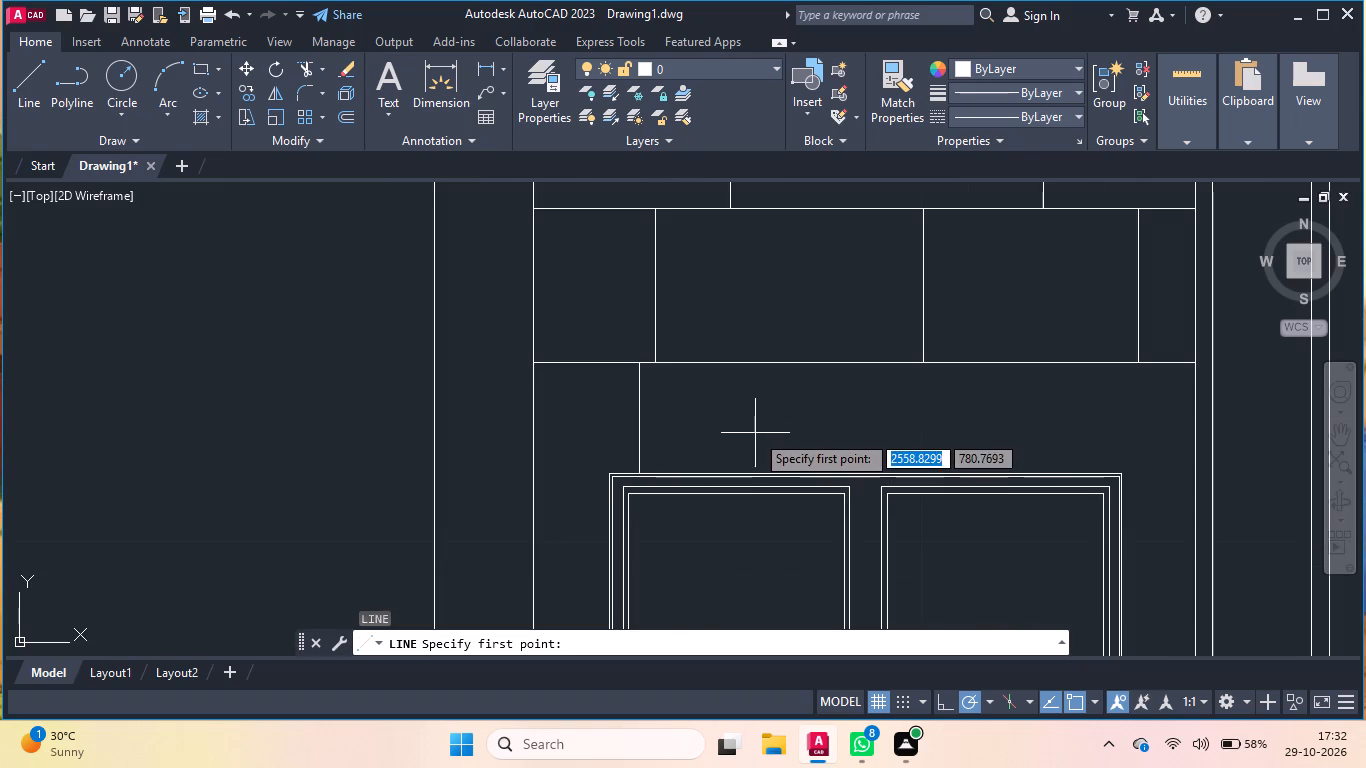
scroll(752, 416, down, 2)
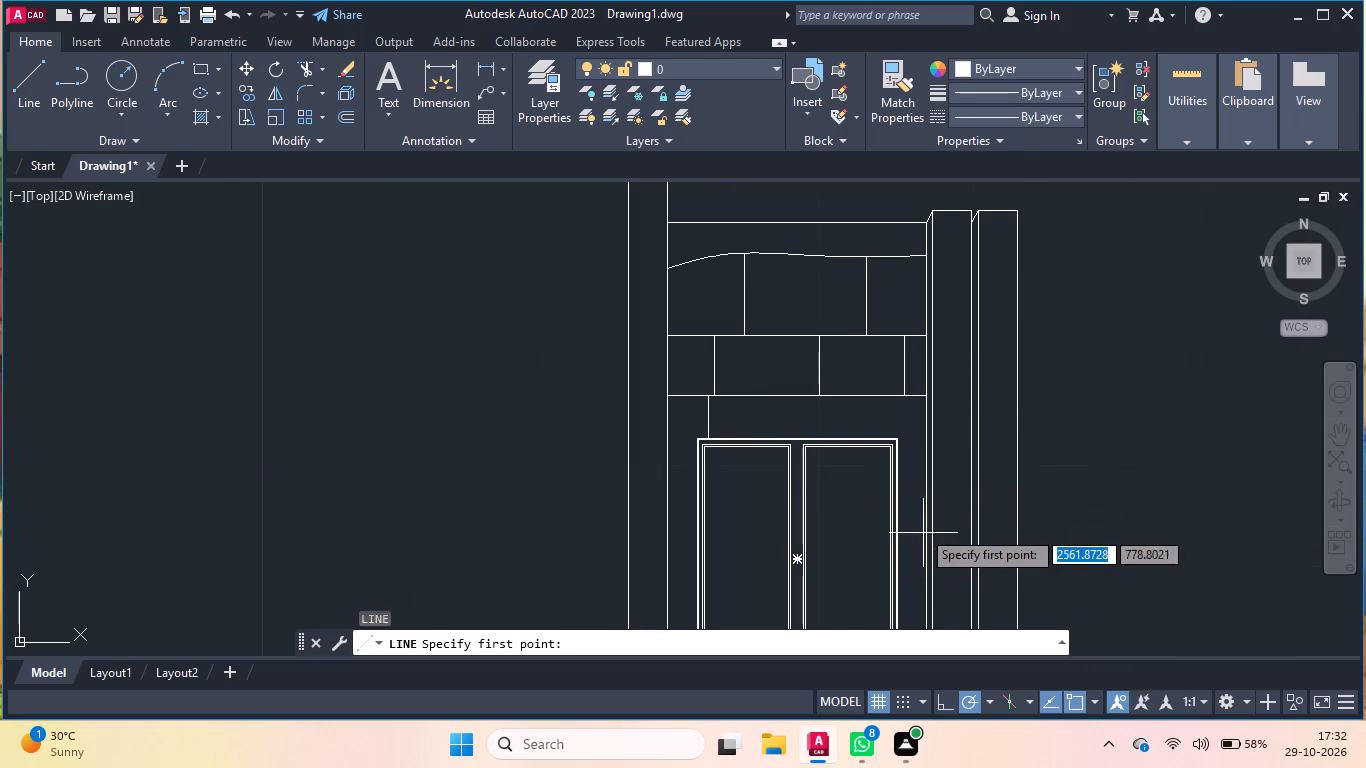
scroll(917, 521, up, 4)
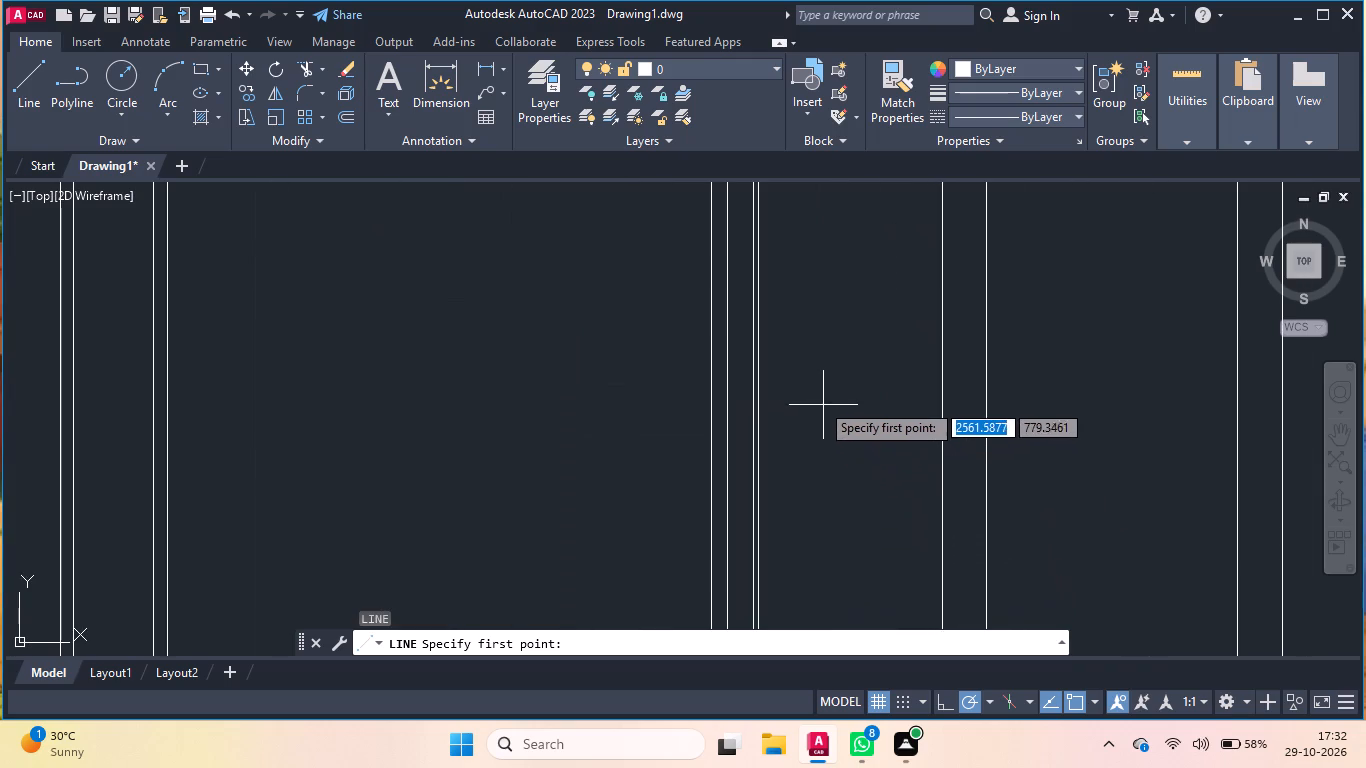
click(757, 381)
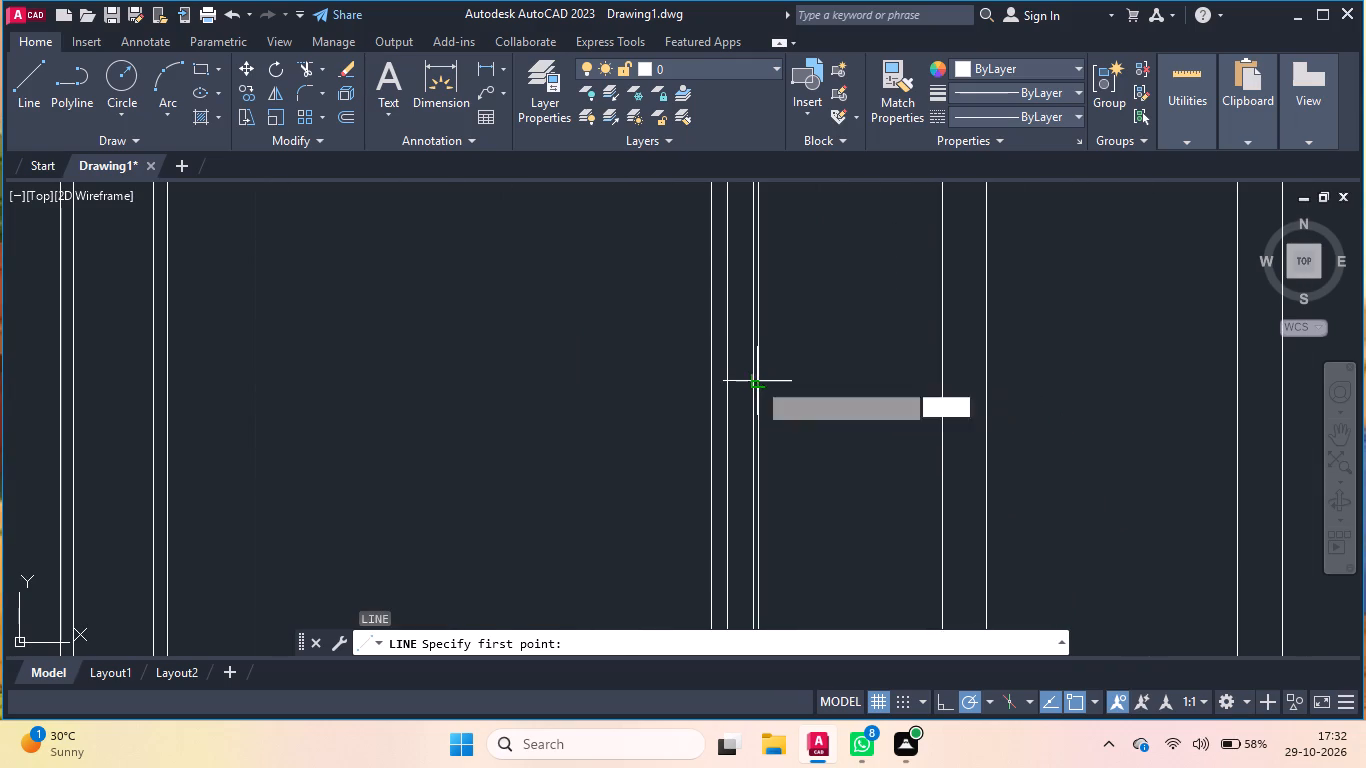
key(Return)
Draw a short horizontal line from the upper window's right outer edge to the right vertical line, in the window's upper part.
scroll(882, 386, up, 2)
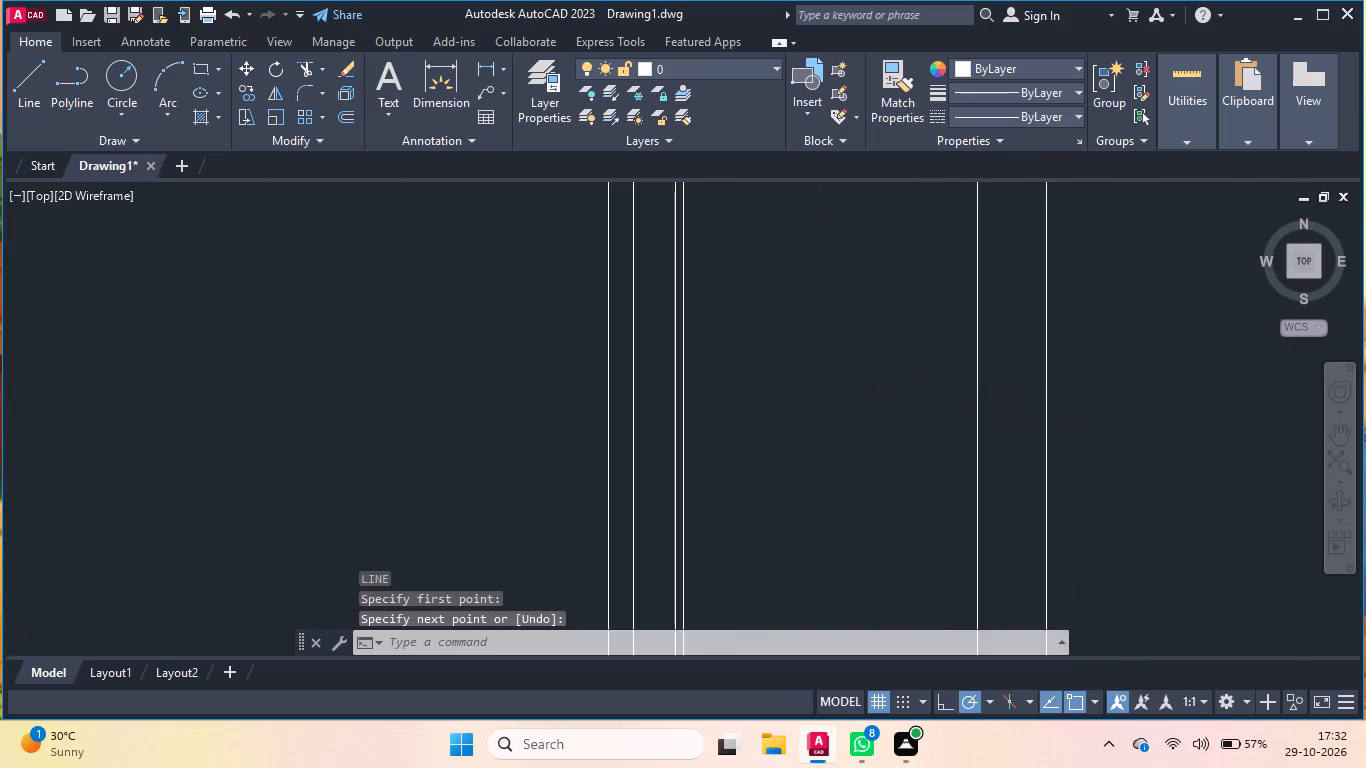
key(Return)
click(561, 353)
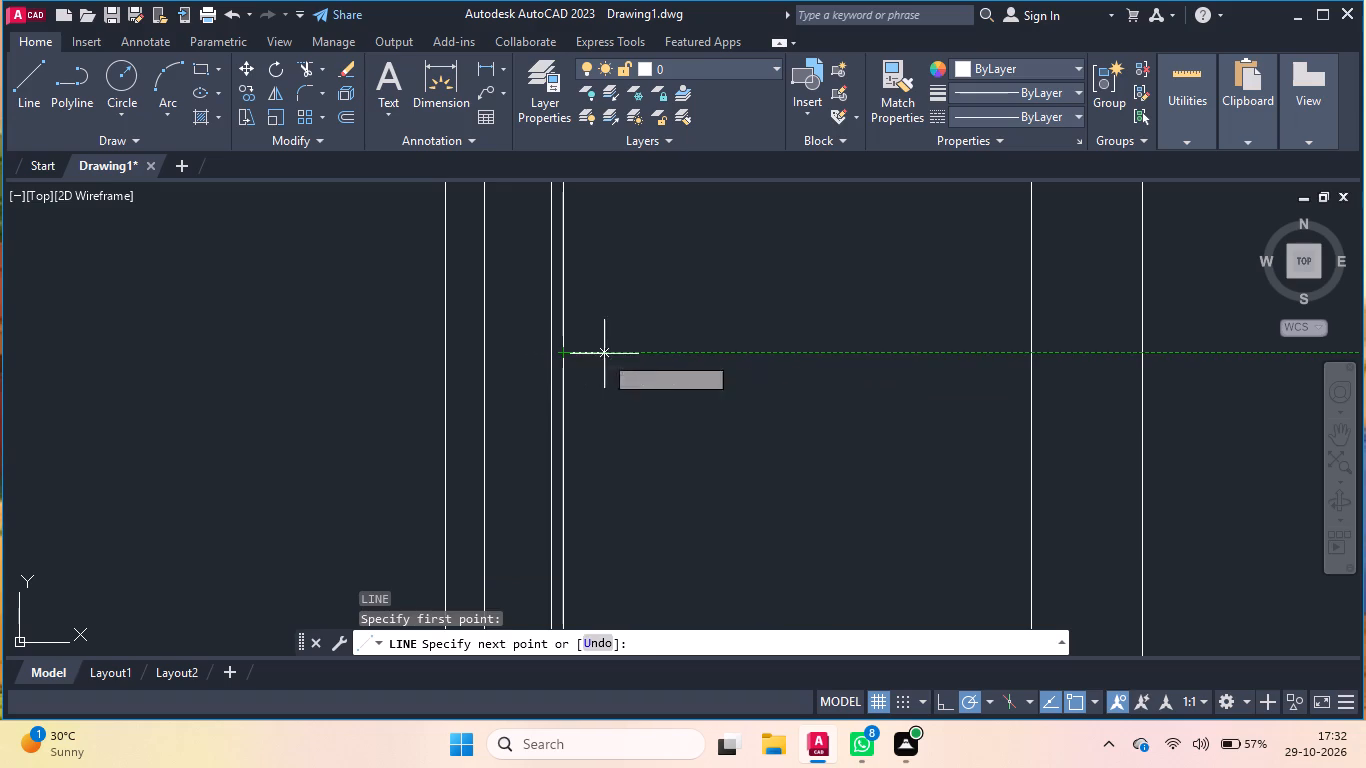
click(1029, 355)
key(Return)
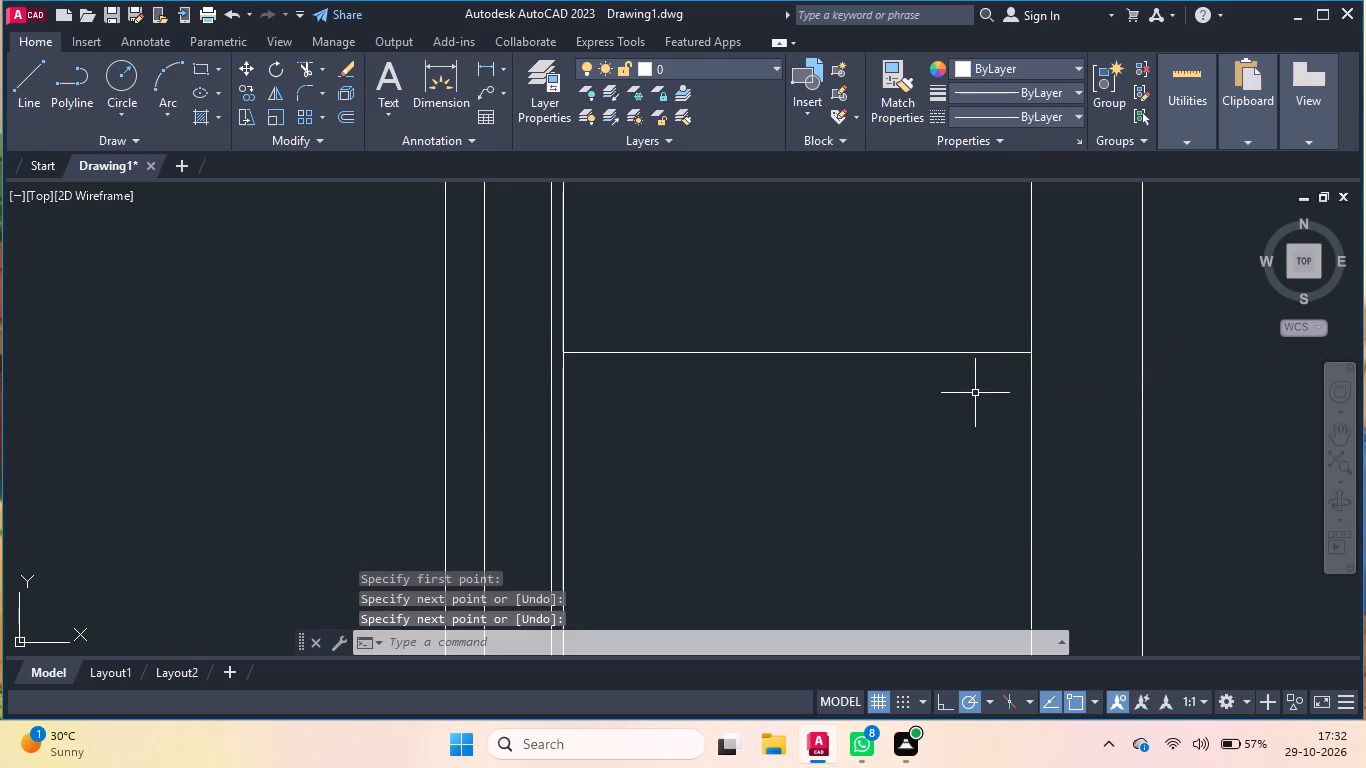
Draw a horizontal line about 0.52 units long from the window's right outer edge, just above its bottom corner, to the right vertical line.
key(Return)
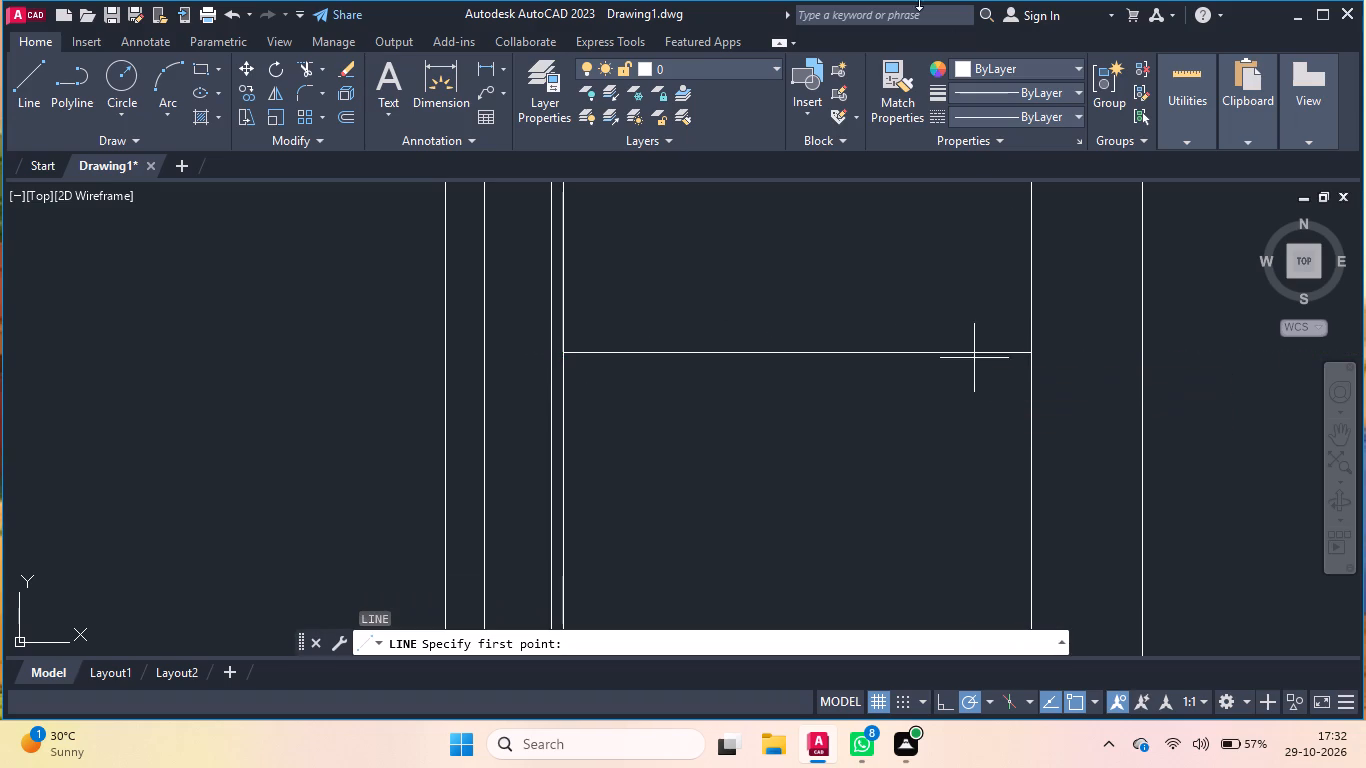
scroll(820, 317, down, 5)
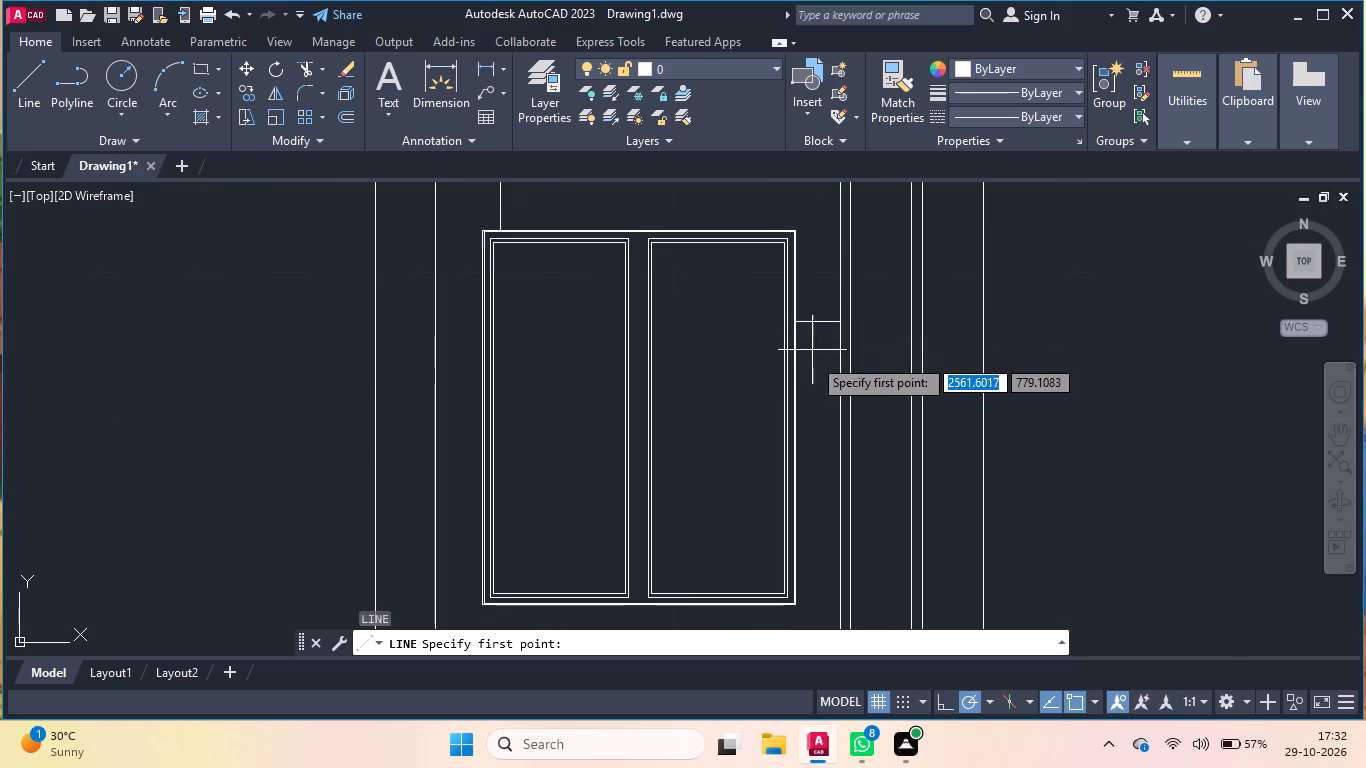
scroll(819, 453, down, 1)
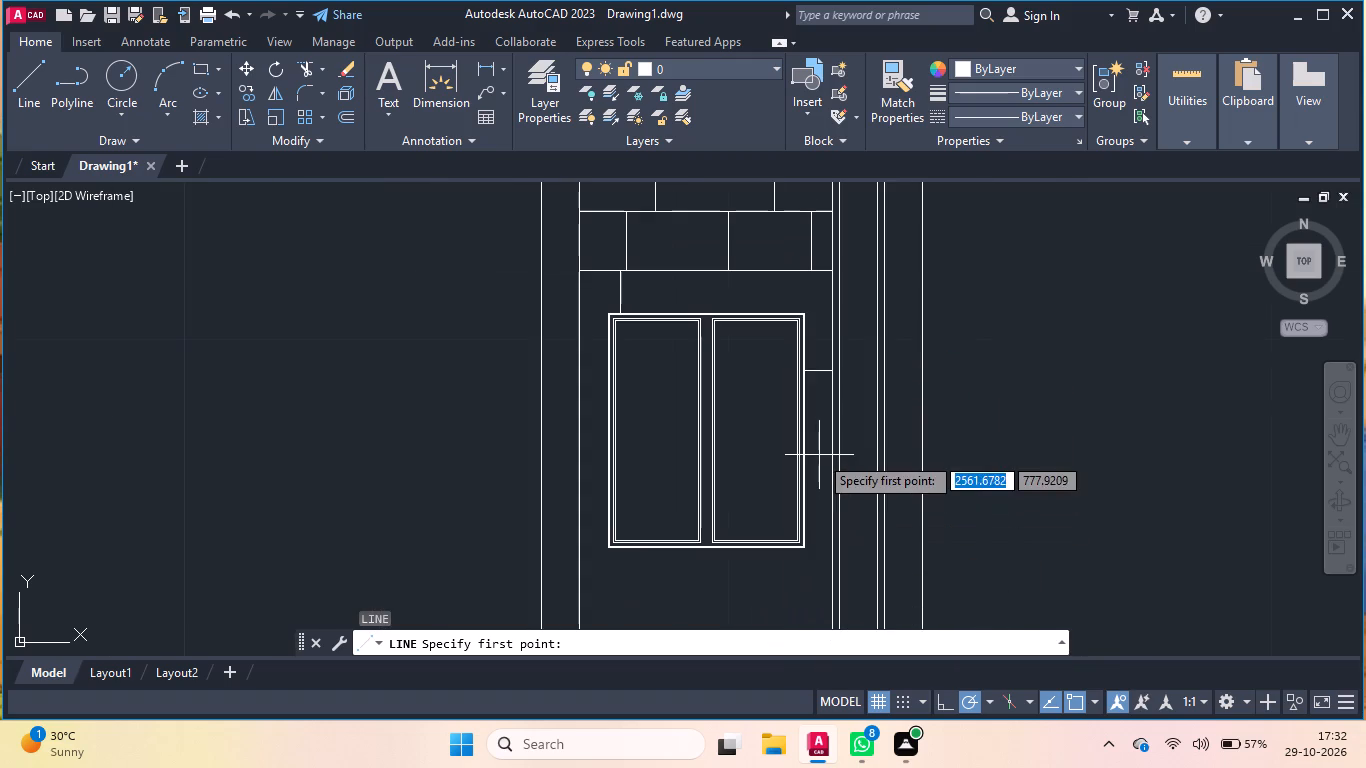
scroll(795, 547, up, 5)
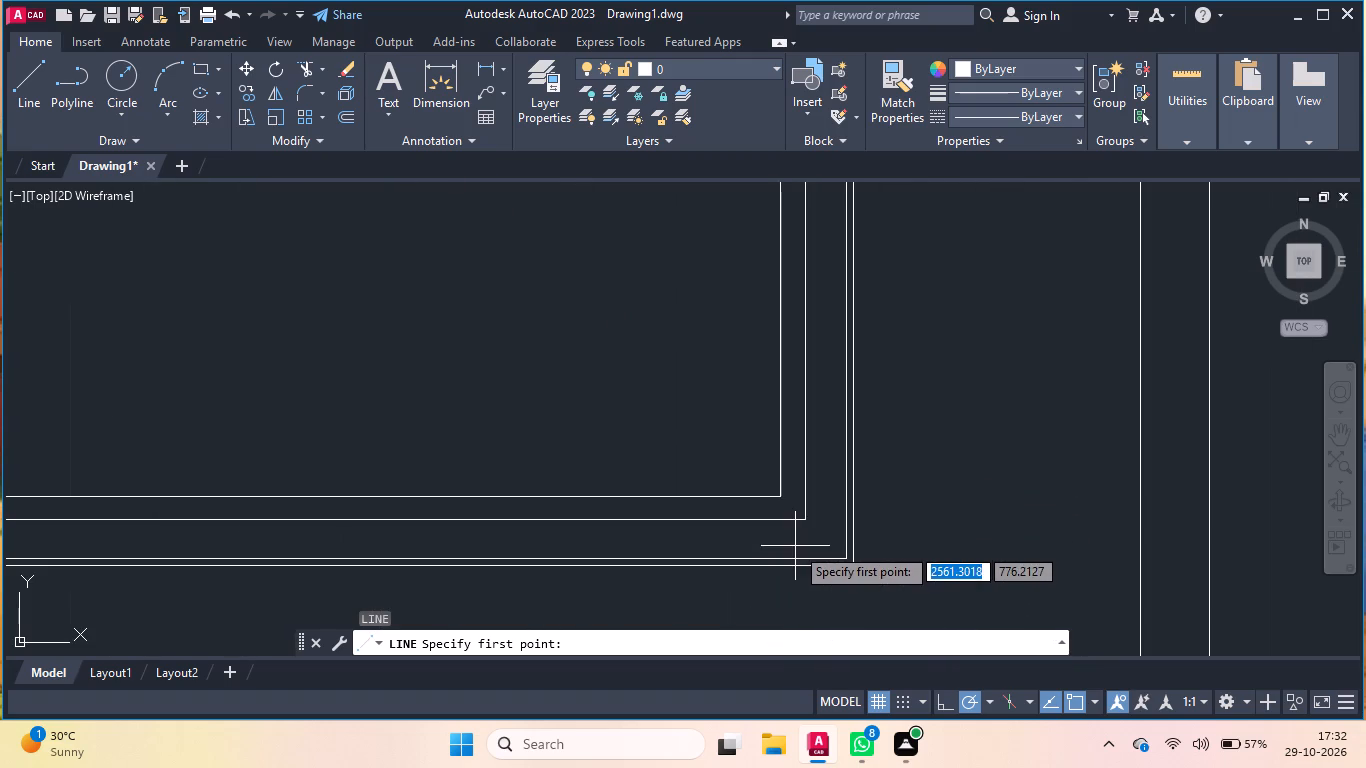
scroll(854, 525, up, 1)
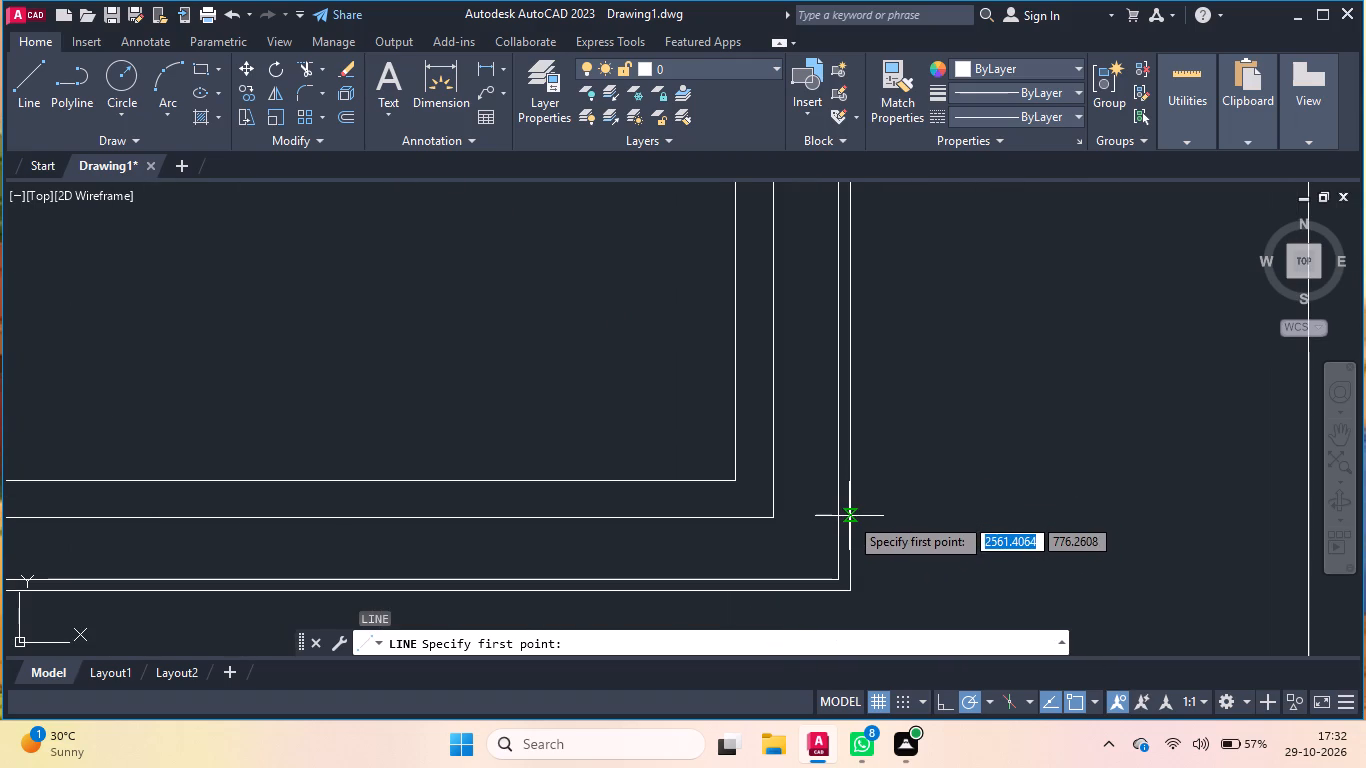
click(849, 516)
scroll(662, 522, down, 1)
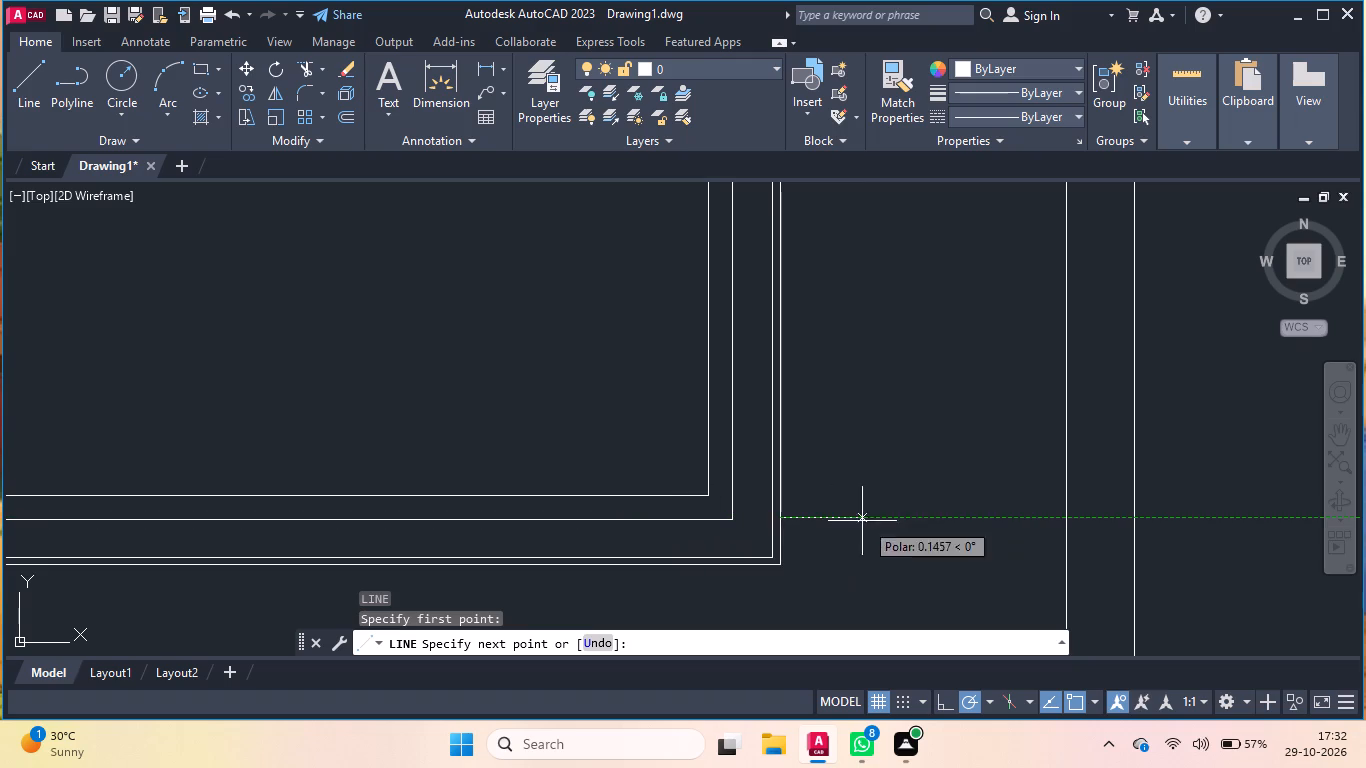
click(1060, 515)
key(Return)
Draw a horizontal line about 0.53 units long from the upper window's left outer edge, just above its bottom corner, to the left vertical line.
scroll(941, 380, down, 3)
key(Return)
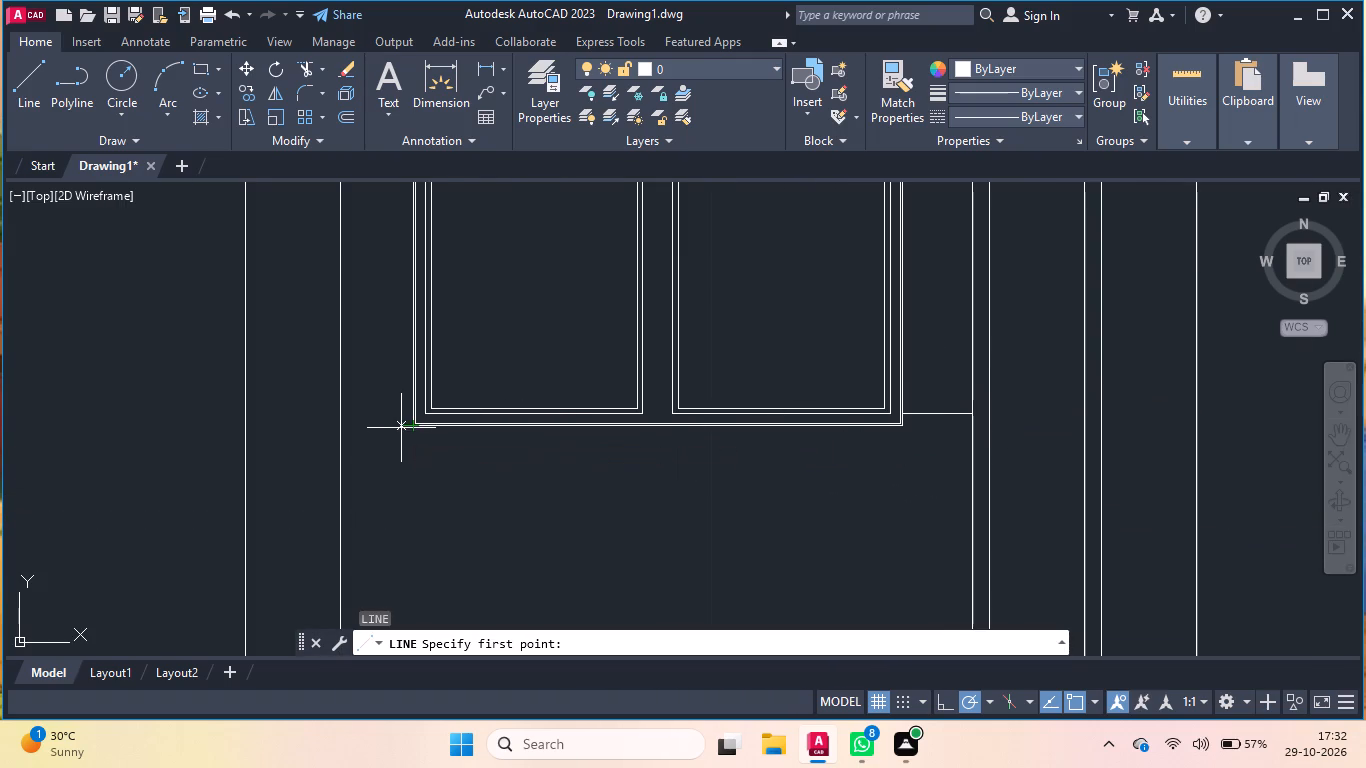
scroll(379, 421, up, 3)
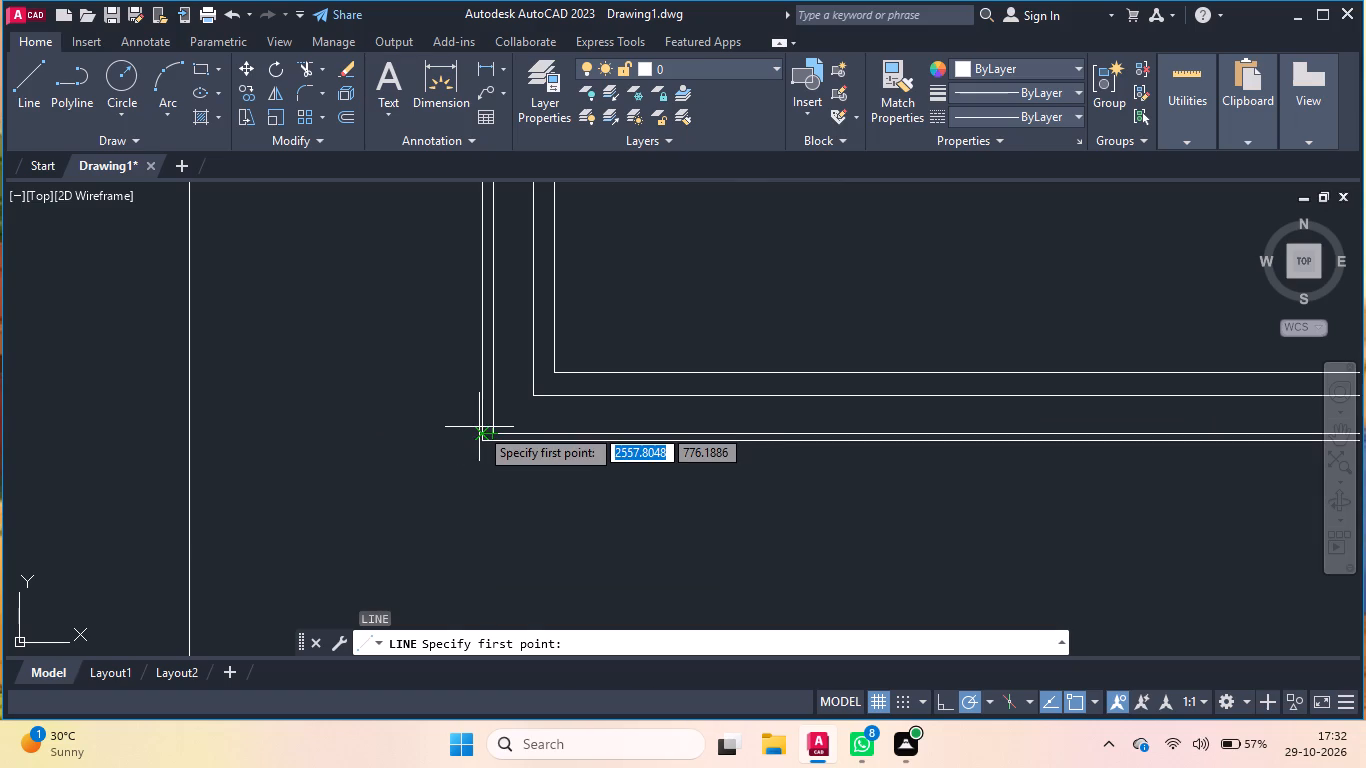
click(482, 423)
scroll(605, 550, down, 2)
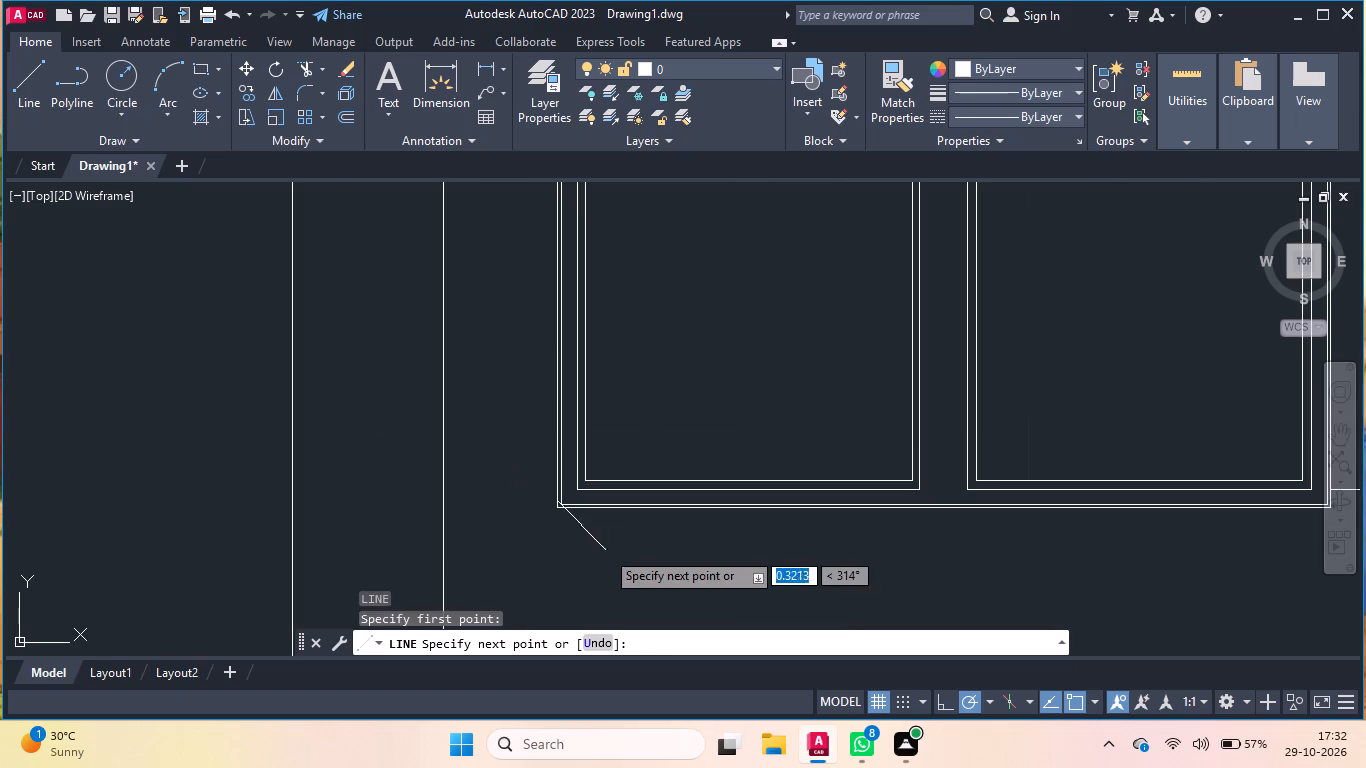
click(446, 500)
key(Return)
scroll(462, 398, down, 4)
scroll(698, 408, down, 2)
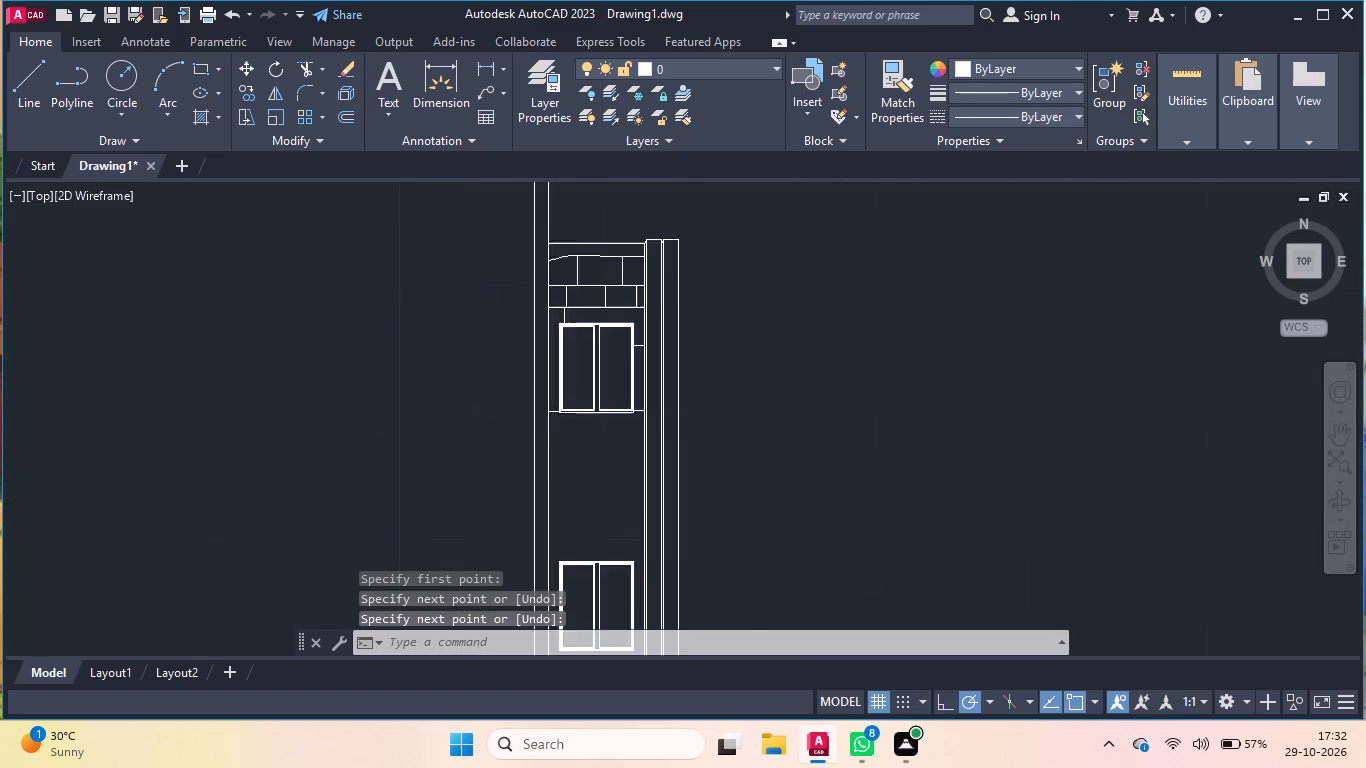
Draw a horizontal line about 4.65 units long between the left and right vertical lines, a short distance below the upper window.
key(Return)
scroll(620, 473, up, 2)
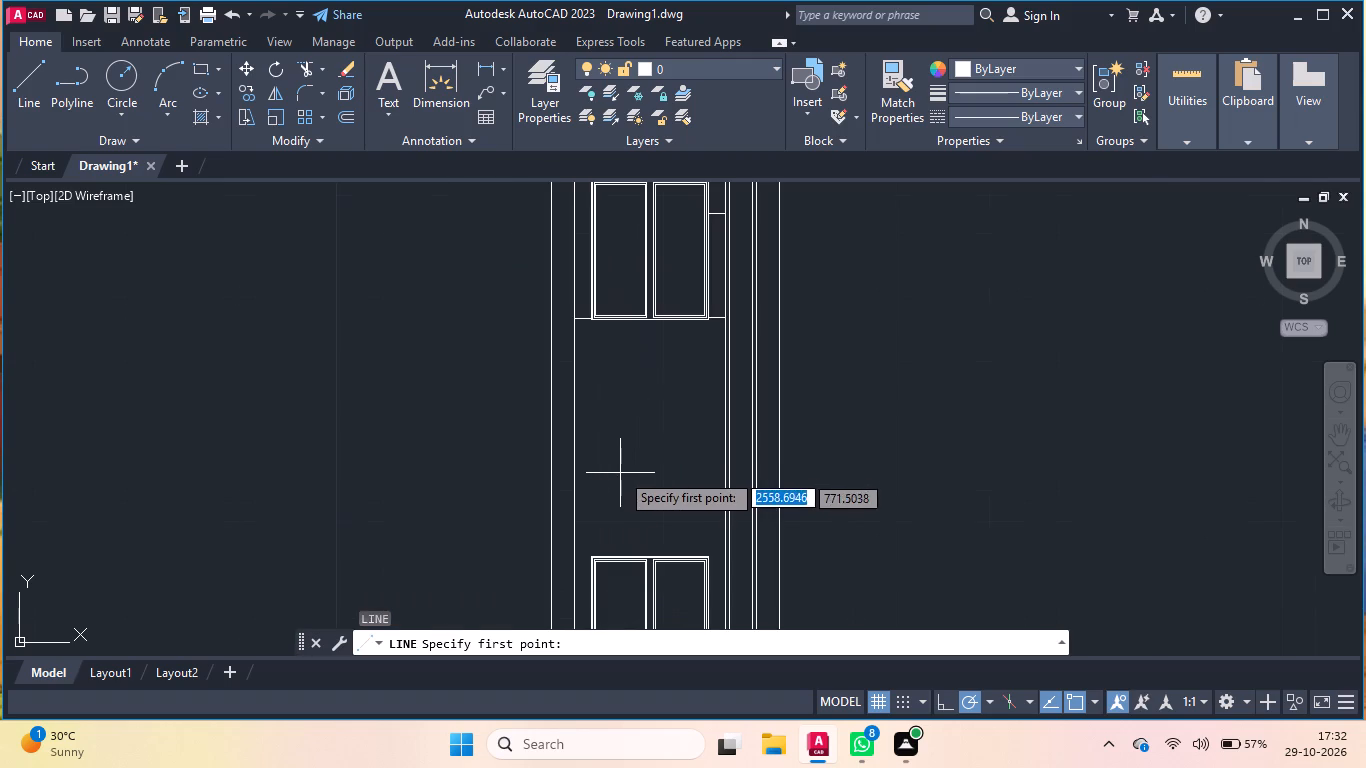
click(575, 386)
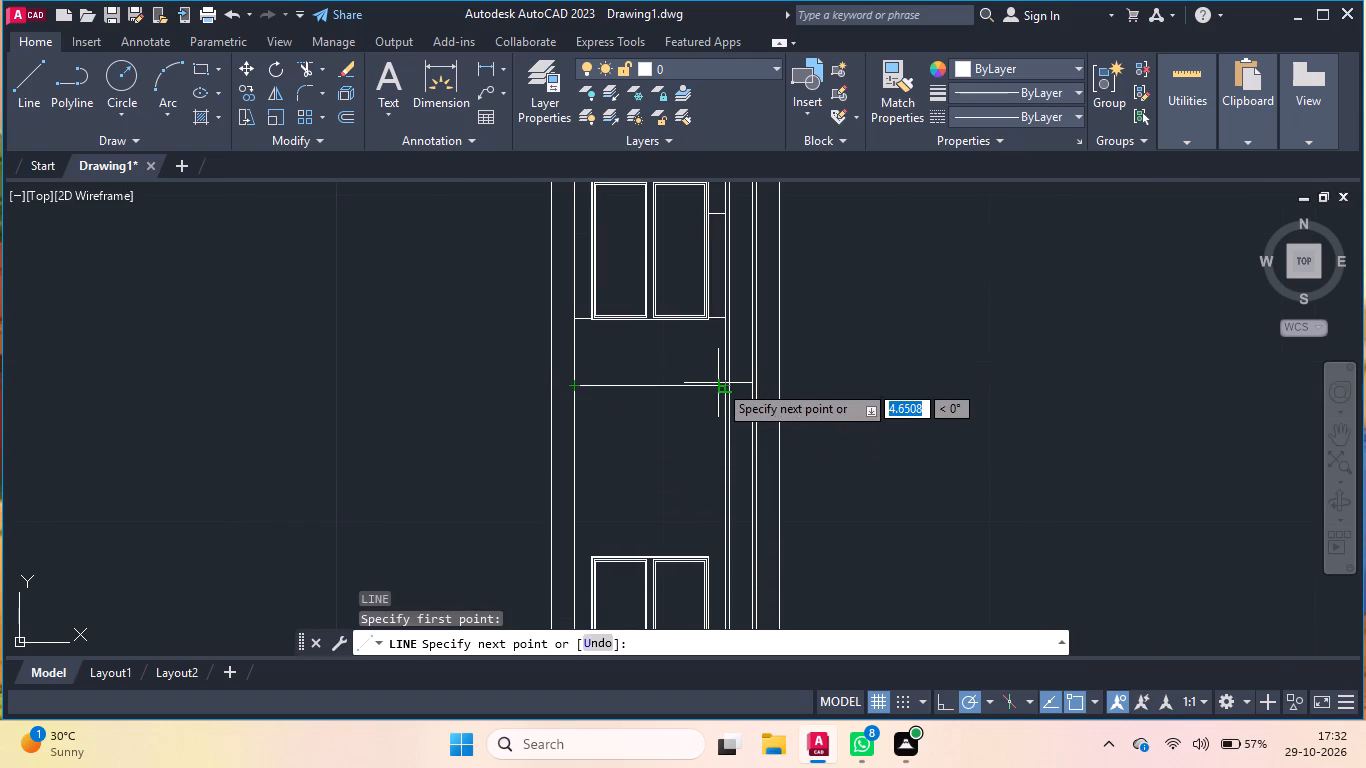
click(722, 383)
key(Return)
key(Return)
key(Return)
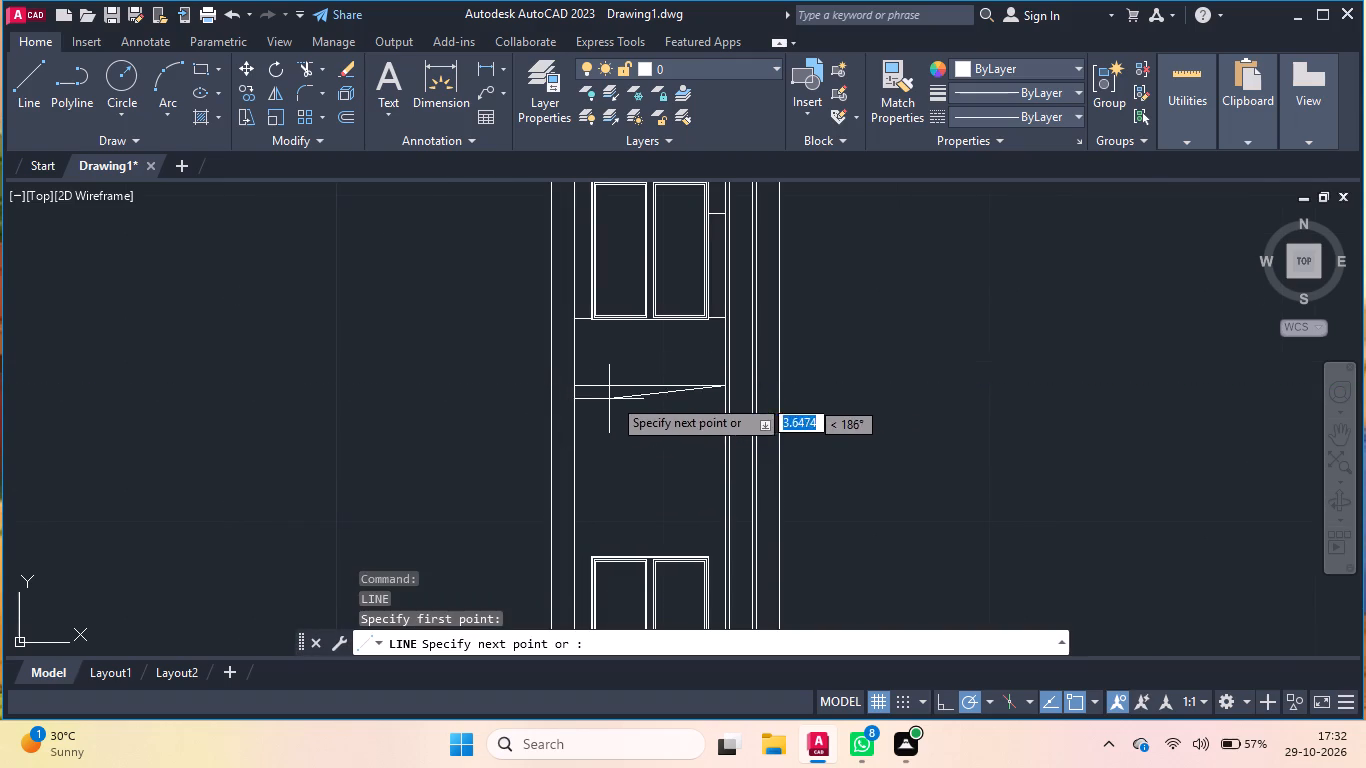
key(Return)
Copy the new horizontal line twice, about 1.8 and 3.8 units below the original, in the wall area above the lower window.
click(620, 384)
text(co)
key(Return)
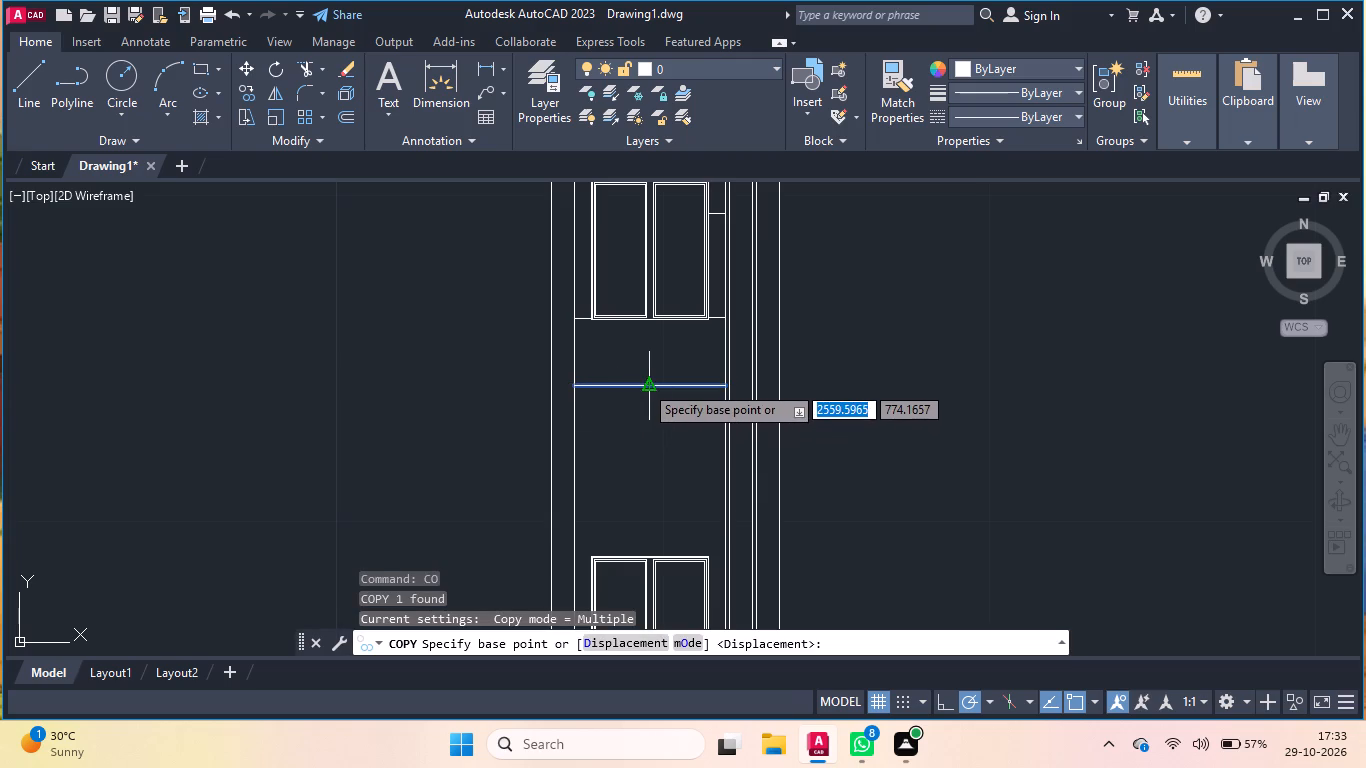
click(644, 384)
click(643, 446)
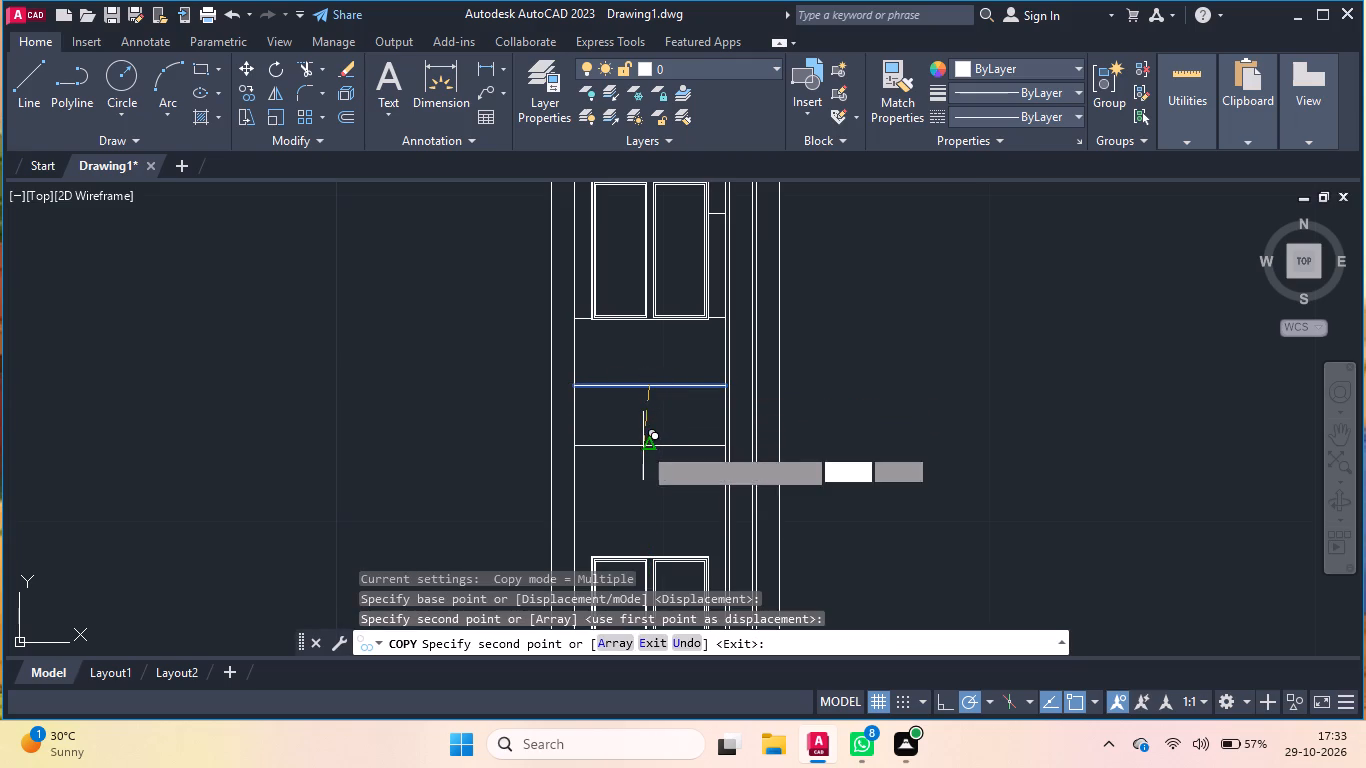
click(641, 510)
key(Return)
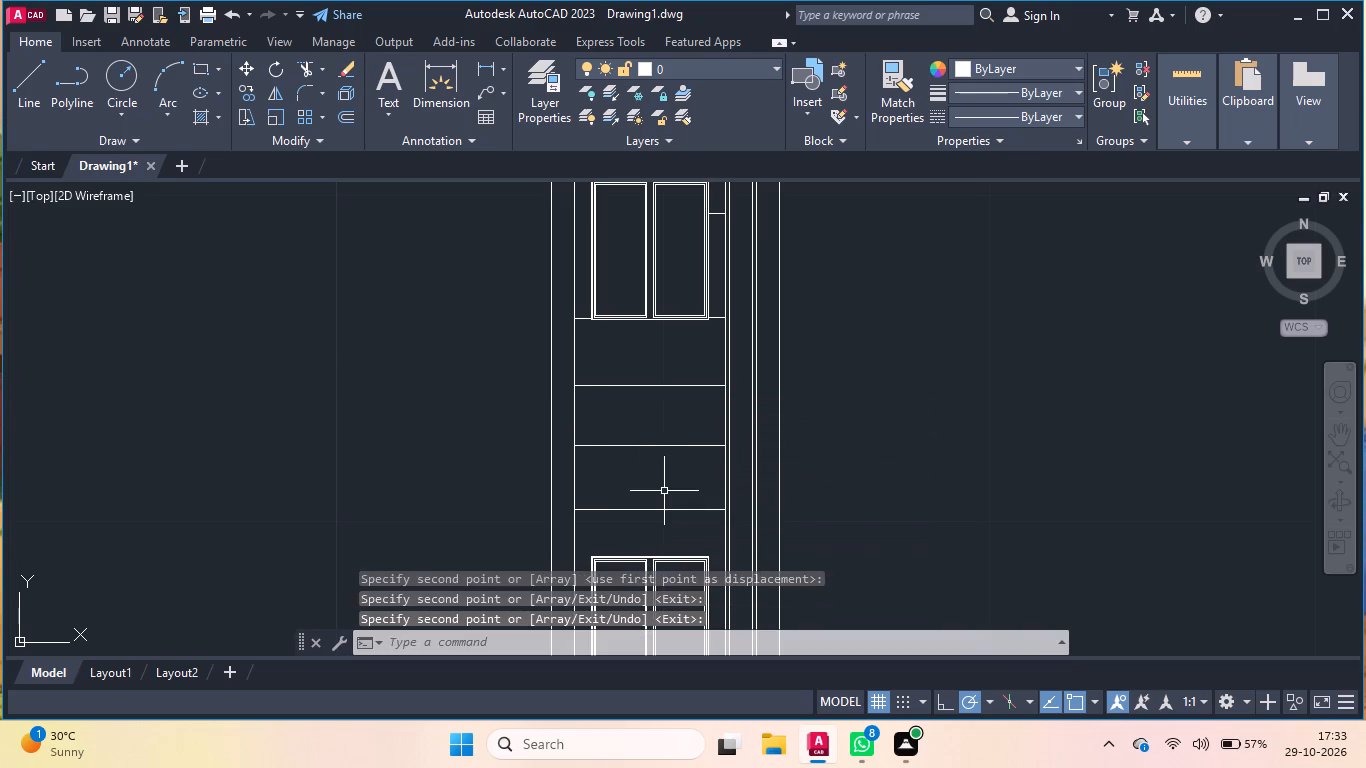
Draw a vertical joint about 2.01 units long from the upper window's bottom edge, near its left corner, to the first horizontal line below.
key(l)
key(Return)
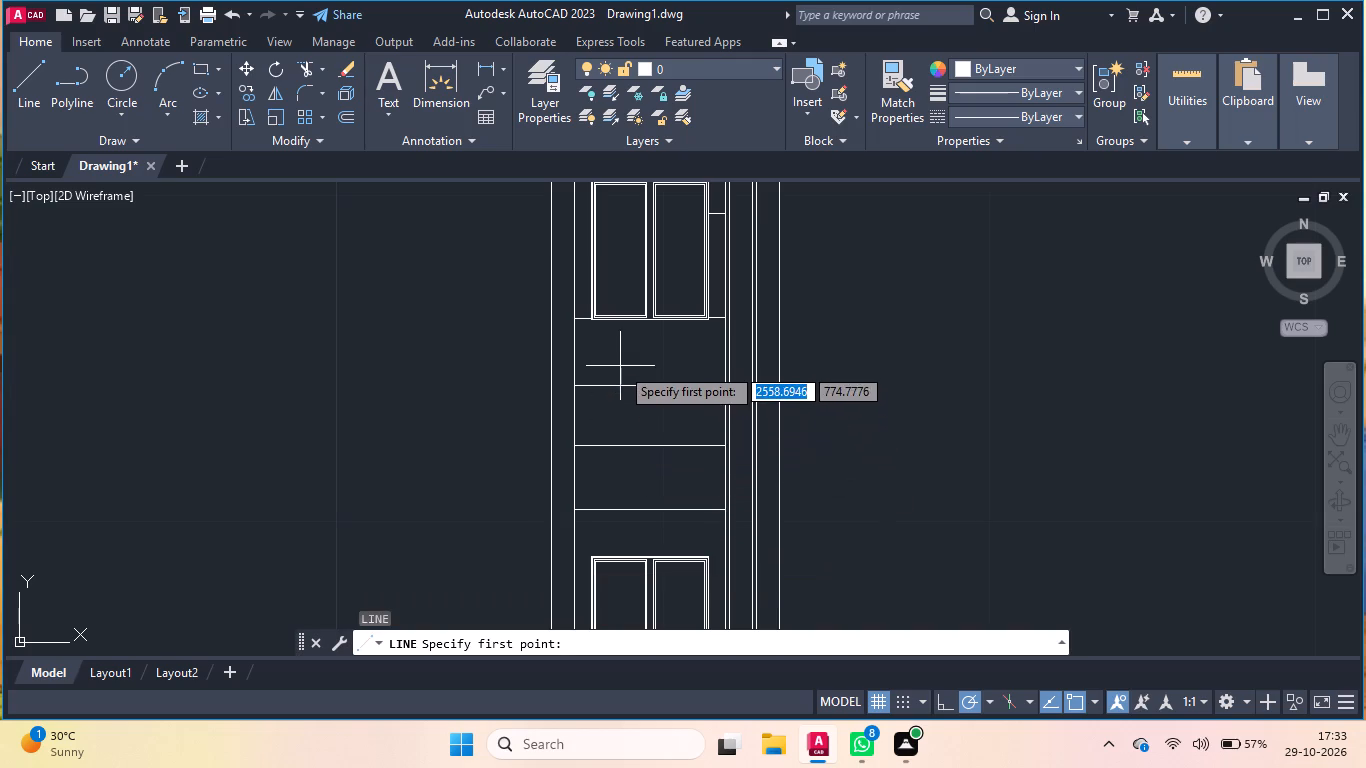
scroll(611, 348, up, 4)
scroll(606, 329, down, 1)
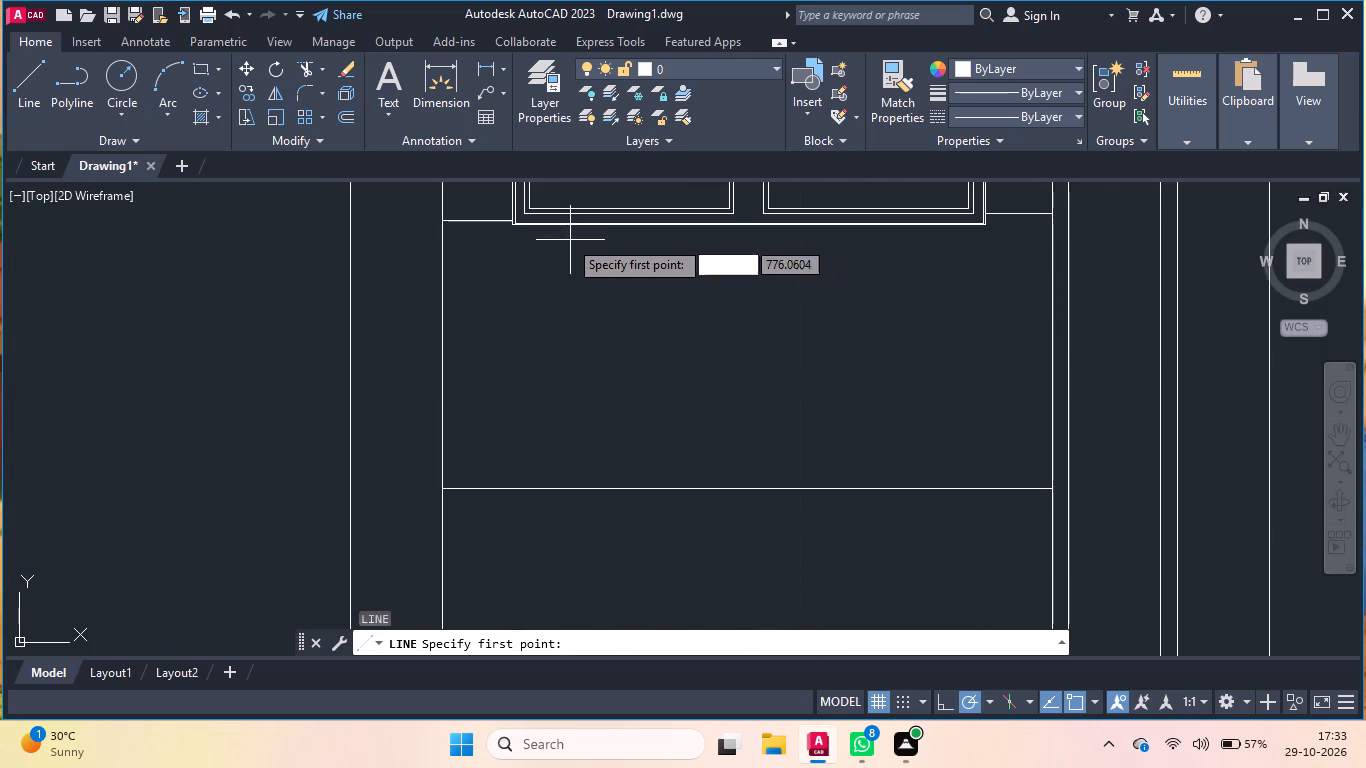
scroll(554, 222, up, 4)
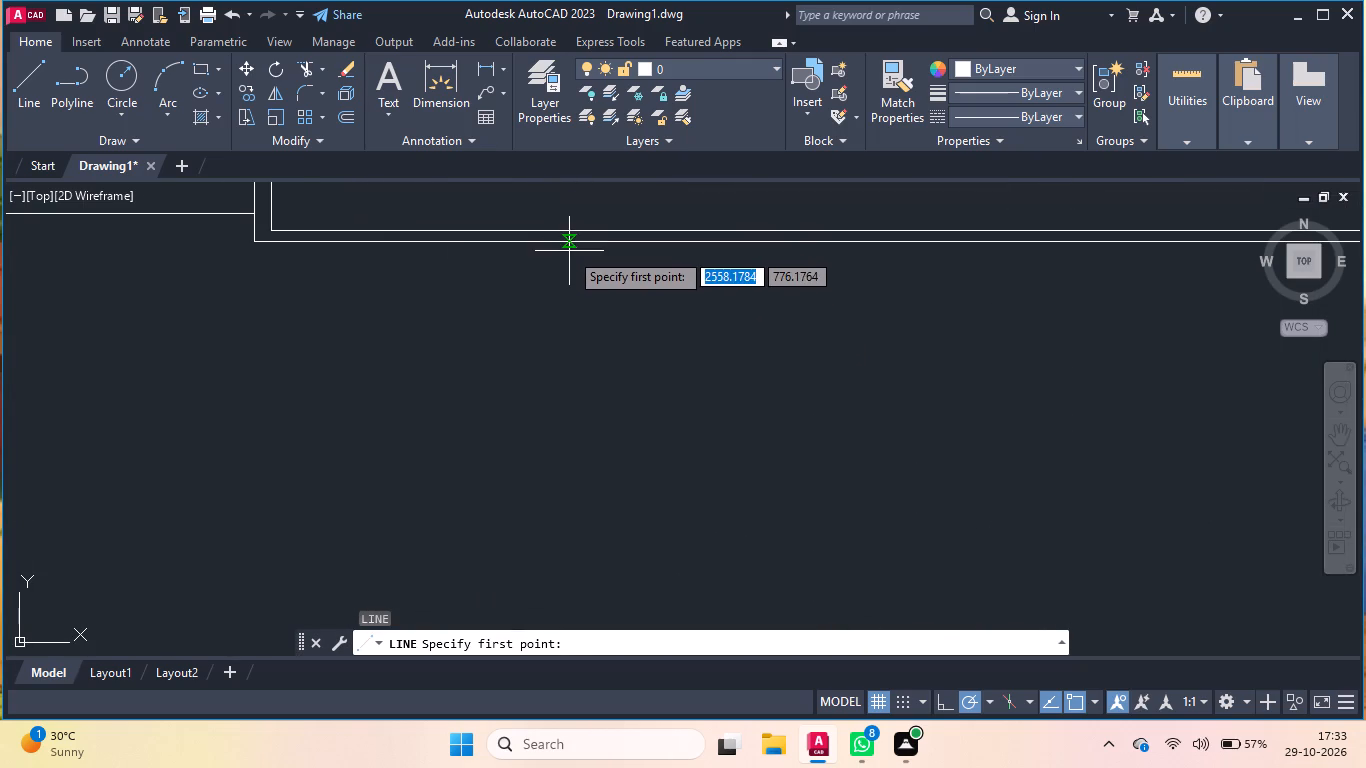
scroll(569, 251, down, 1)
click(580, 245)
scroll(597, 308, down, 3)
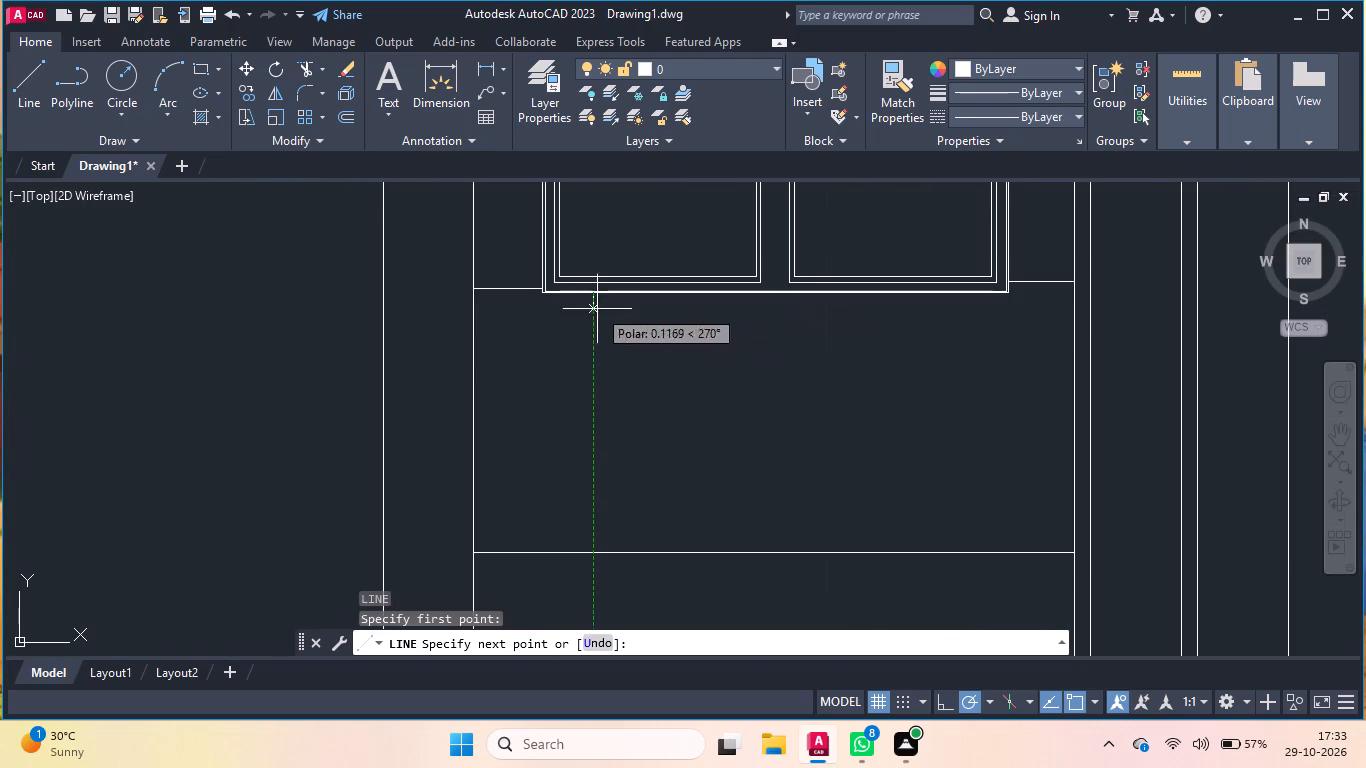
click(589, 557)
key(Return)
Draw a vertical joint about 2.01 units long from the upper window's bottom edge, near its right corner, to the first horizontal line below.
key(Return)
scroll(972, 294, up, 2)
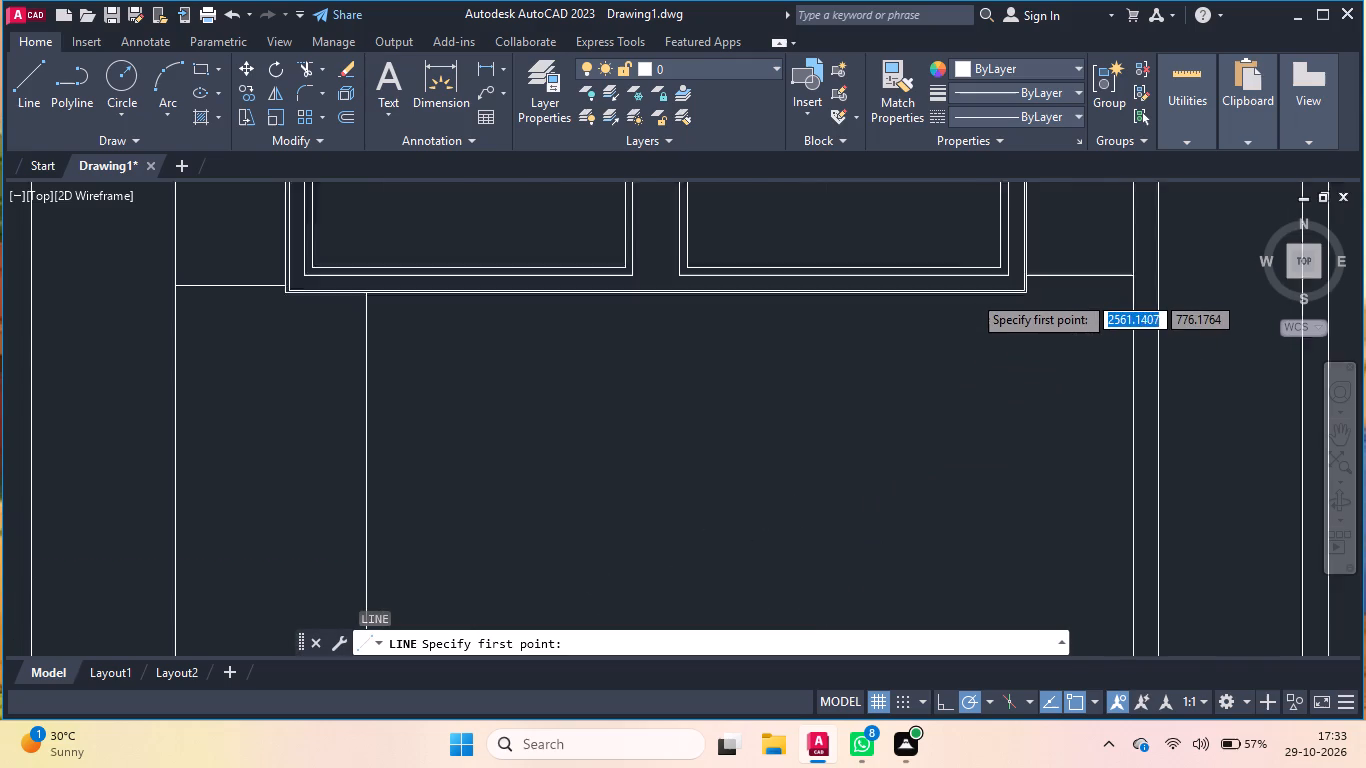
scroll(972, 294, up, 2)
click(972, 294)
scroll(958, 440, down, 3)
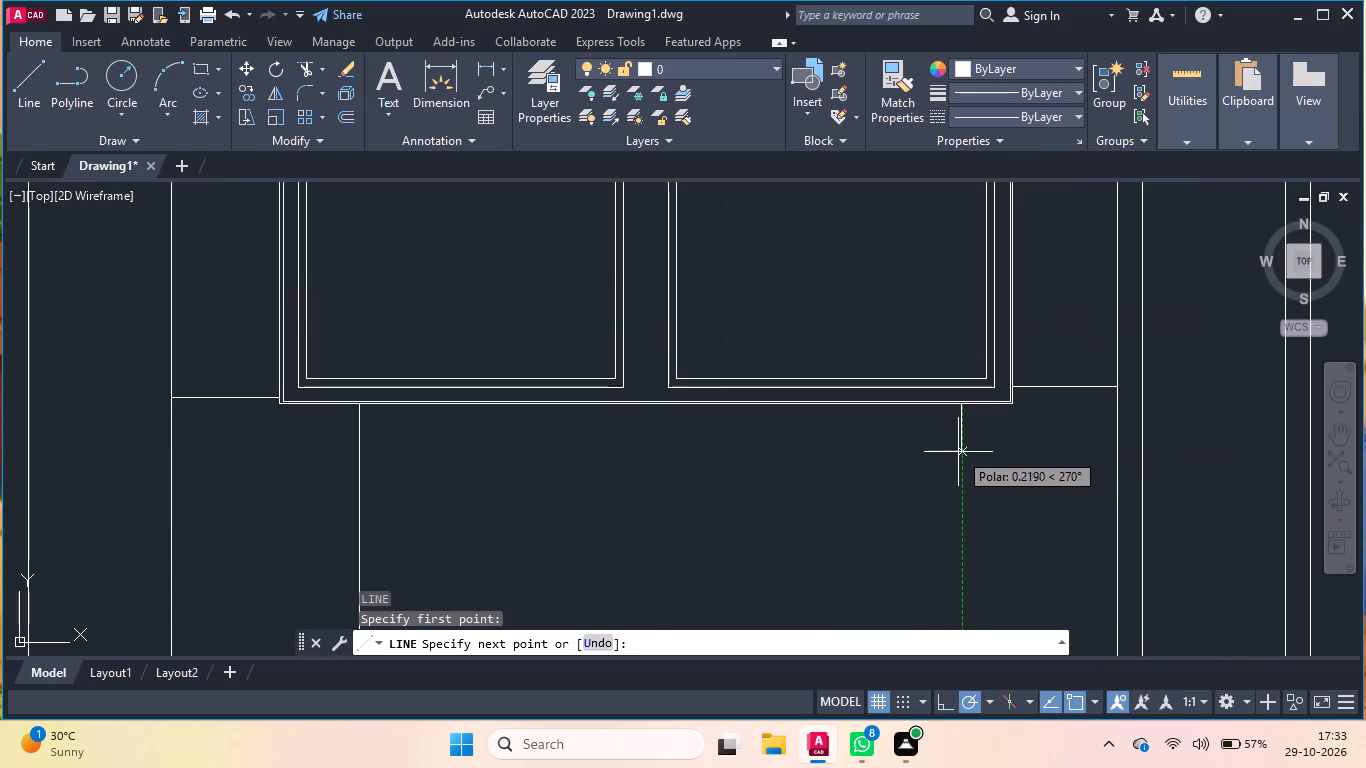
scroll(965, 435, down, 2)
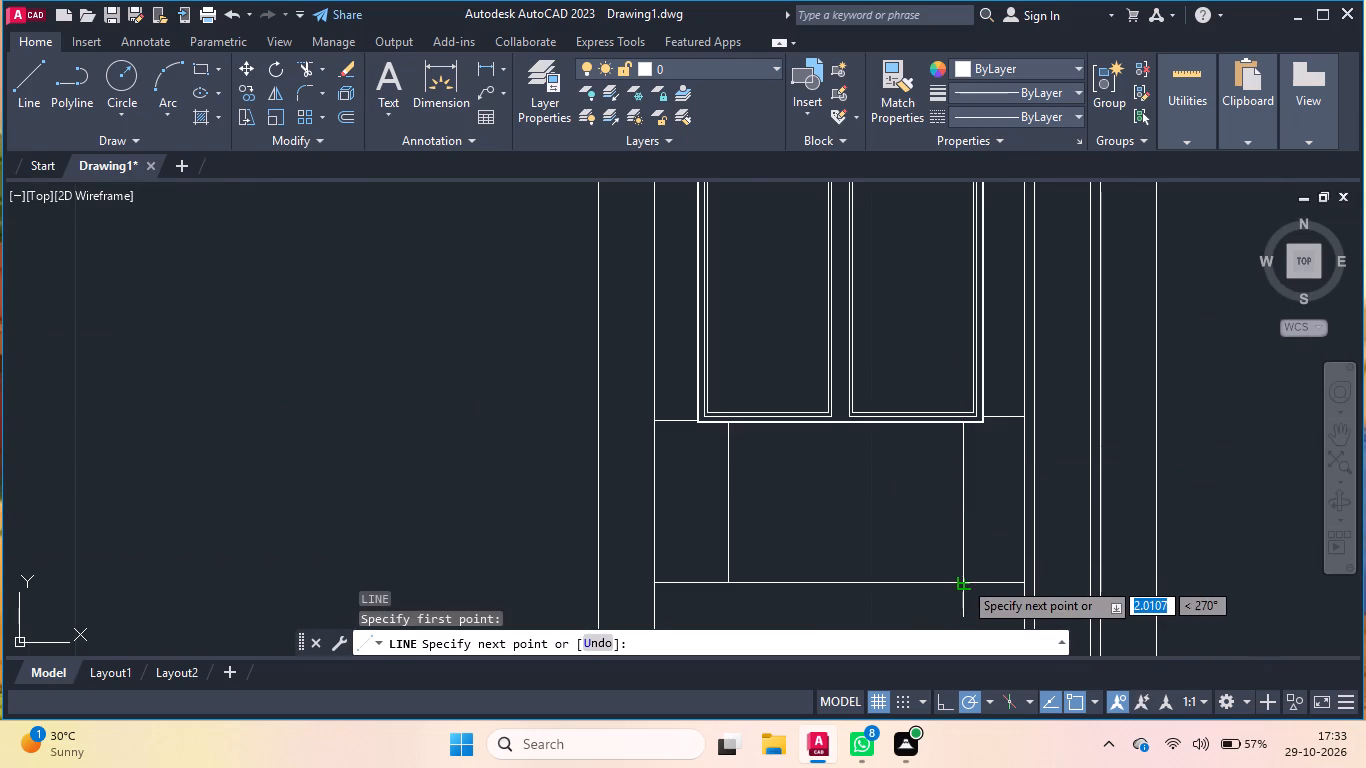
click(963, 580)
key(Return)
scroll(861, 296, down, 3)
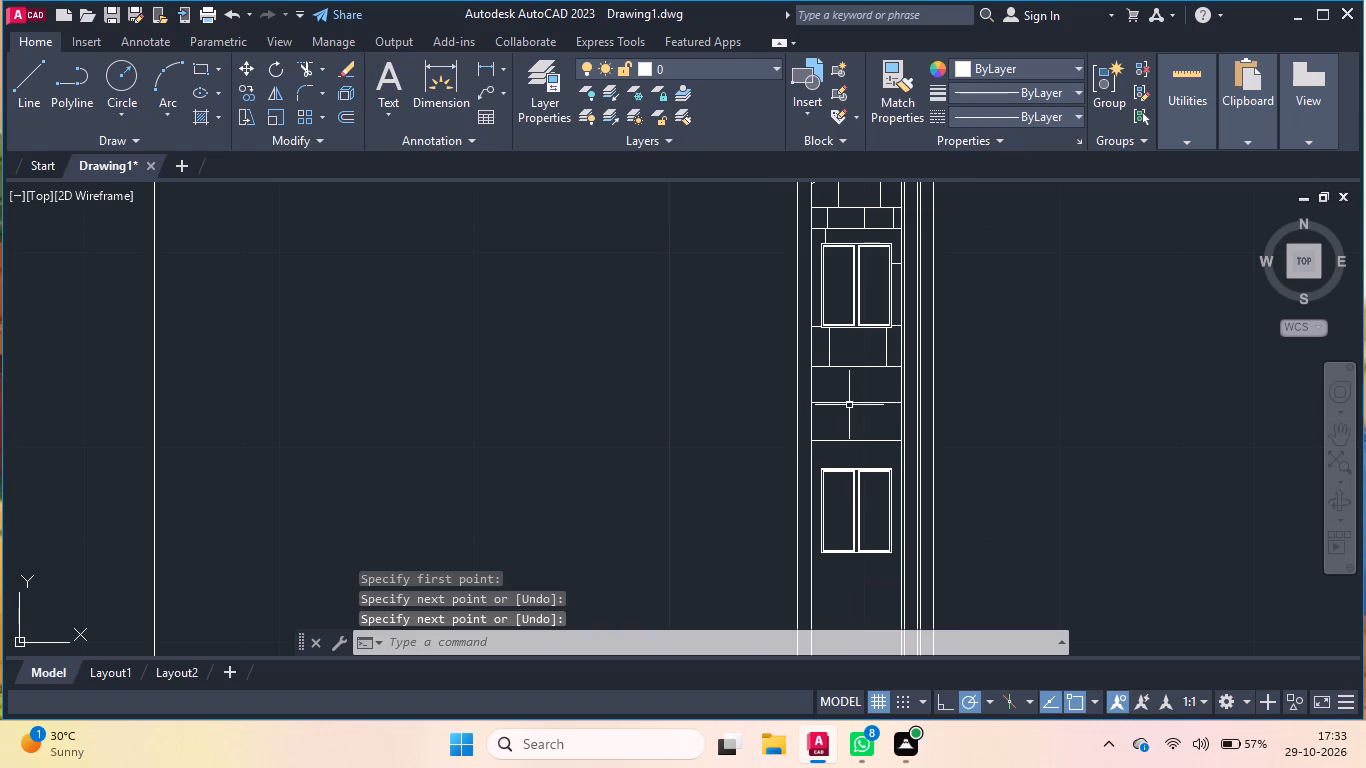
Draw two vertical joints between the first and second horizontal lines below the upper window, both set inward from the joints above.
scroll(850, 401, up, 3)
key(Return)
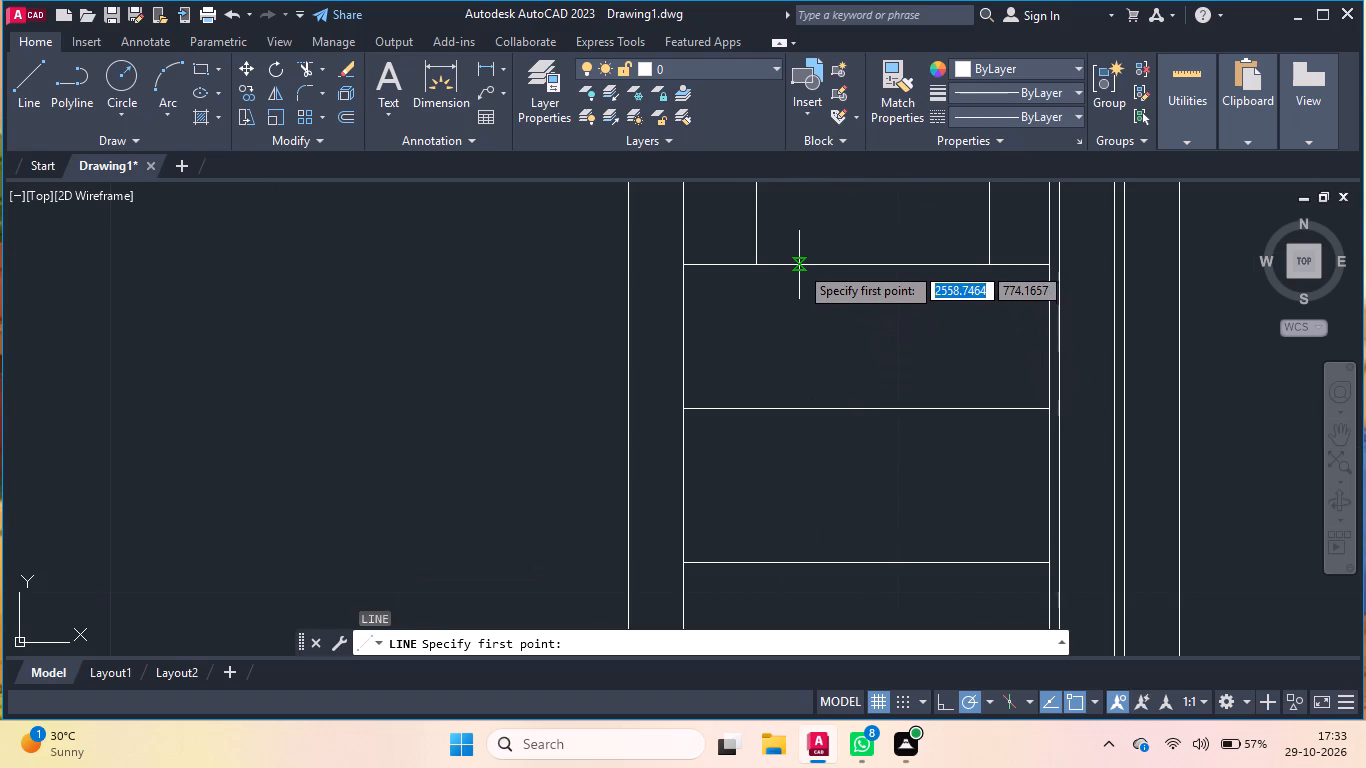
click(795, 266)
click(798, 404)
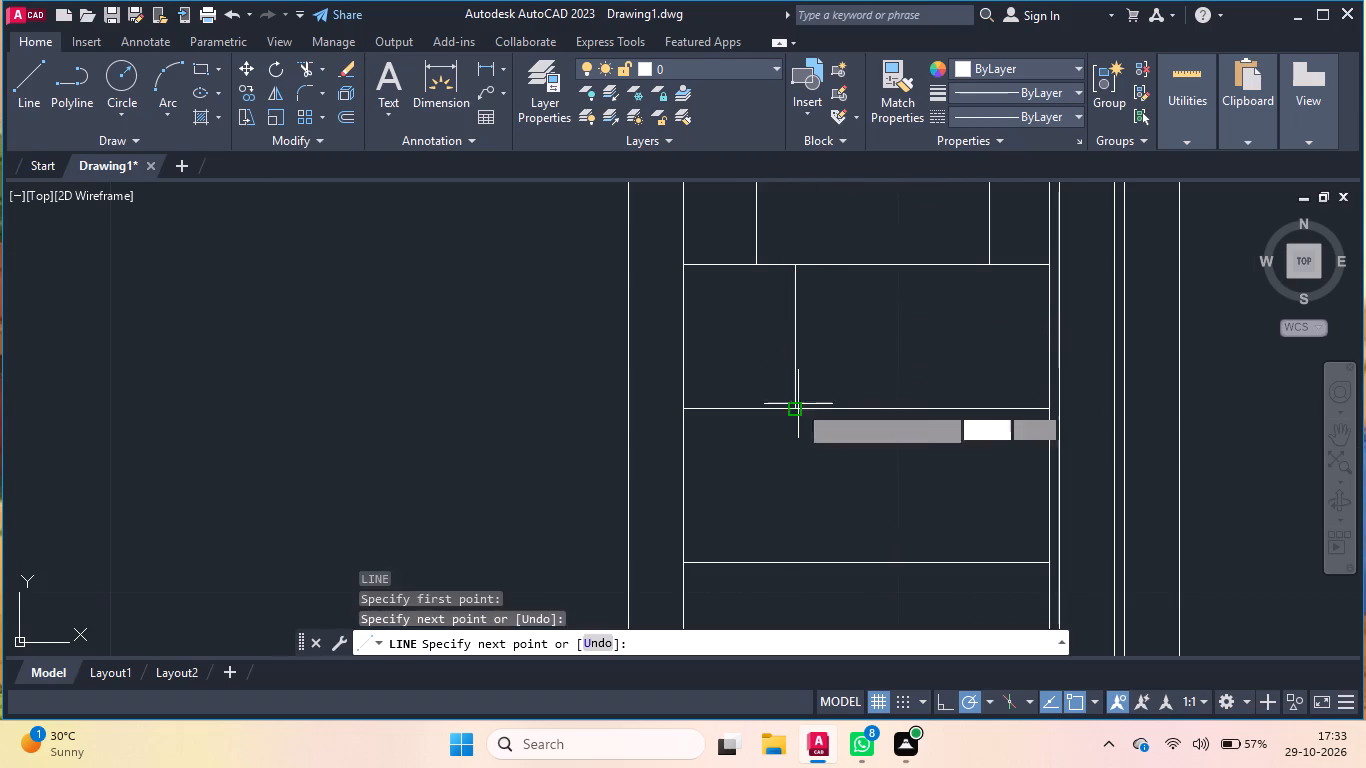
key(Return)
key(Return)
click(947, 265)
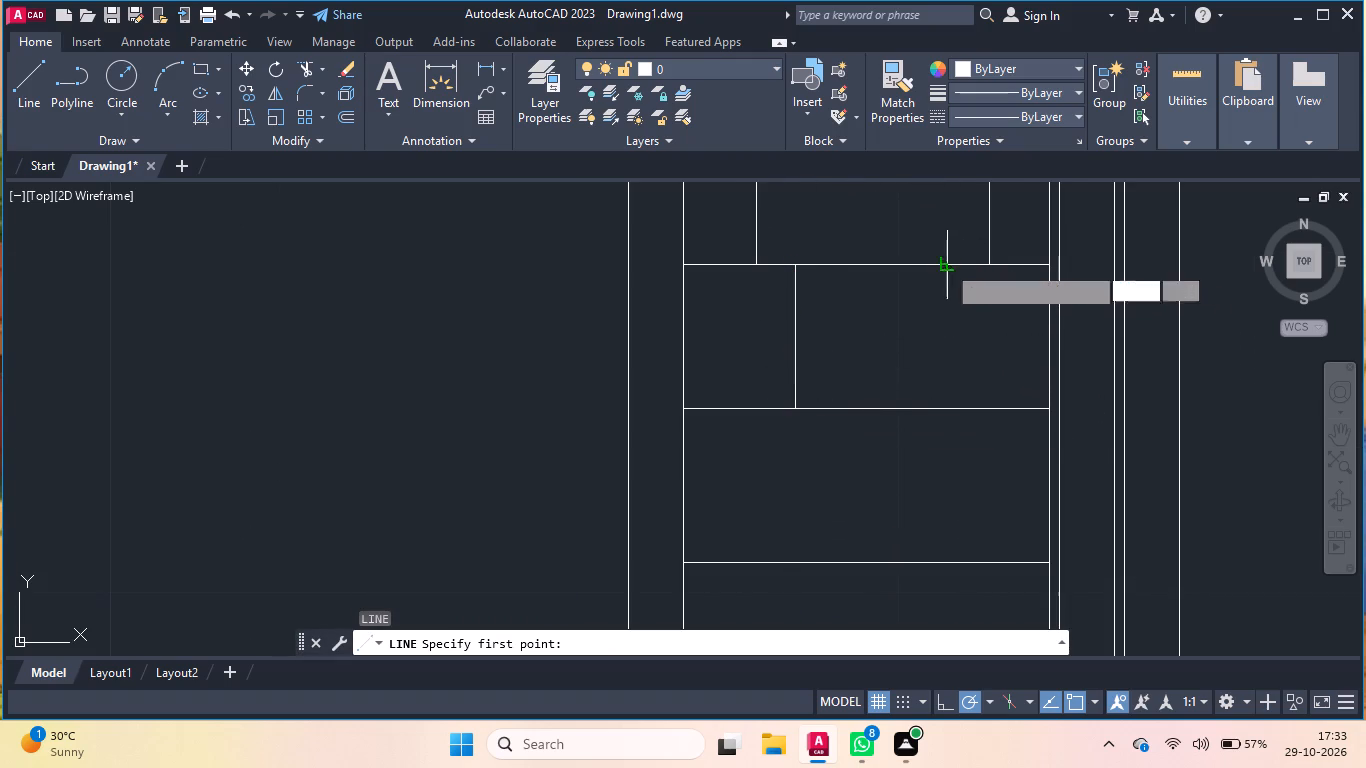
click(946, 411)
key(Return)
Draw two vertical joints between the second and third horizontal lines, one near the left vertical line and one near the right.
key(Return)
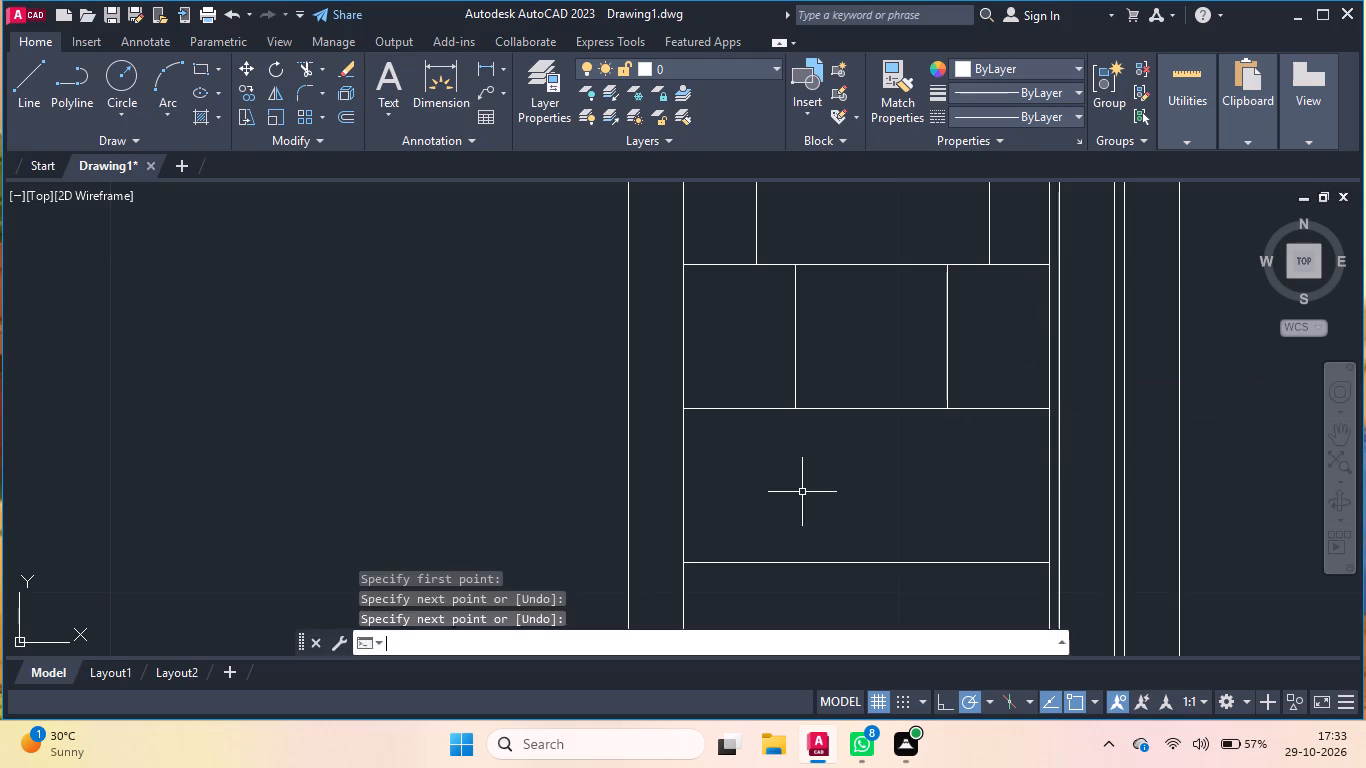
click(740, 408)
click(736, 568)
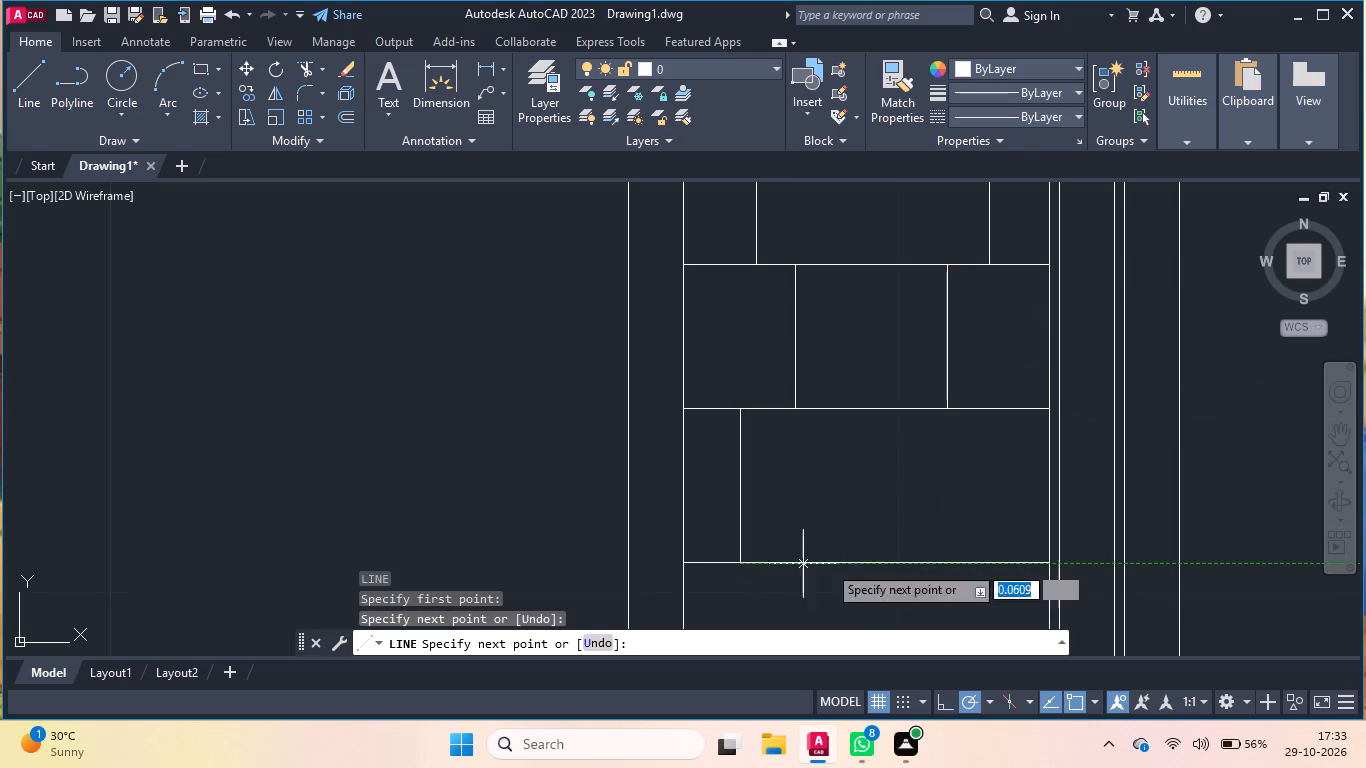
key(Return)
key(Return)
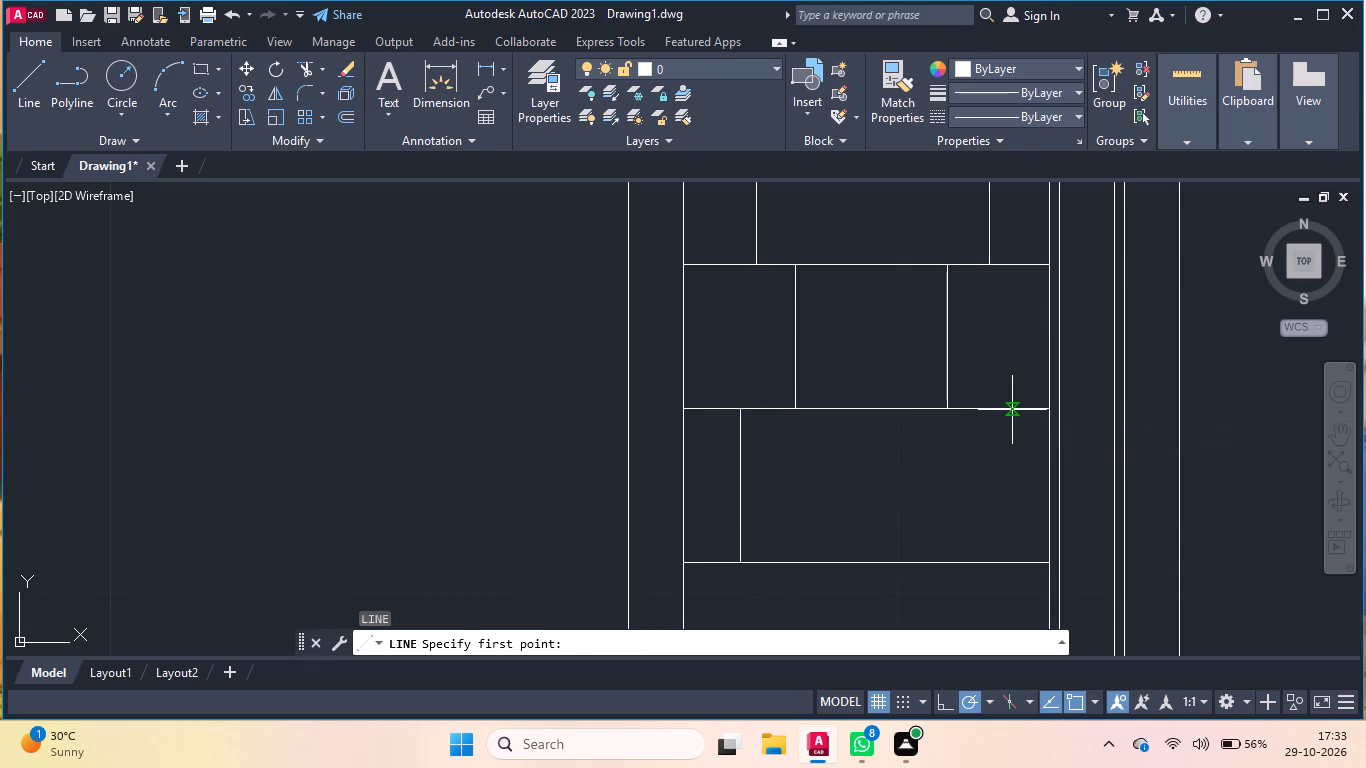
scroll(1012, 410, up, 1)
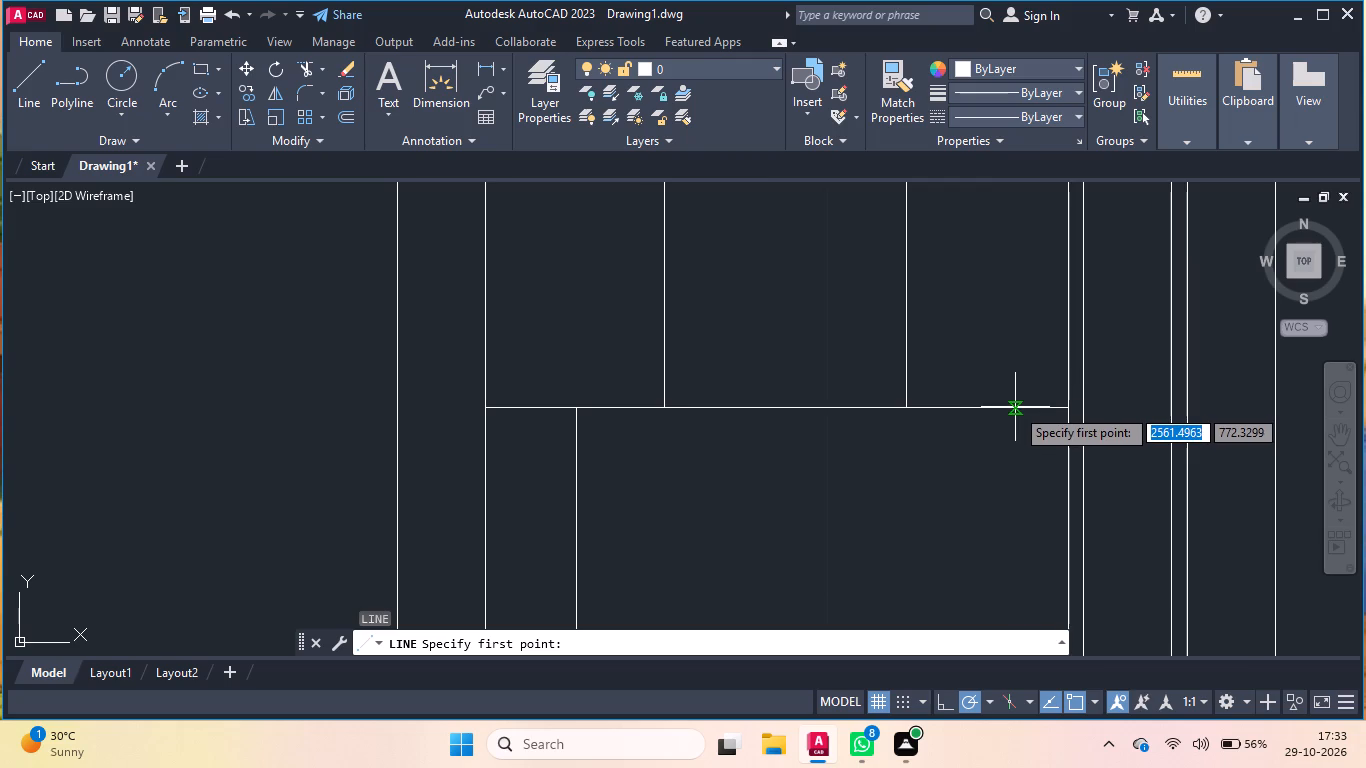
click(1015, 408)
scroll(1023, 410, down, 2)
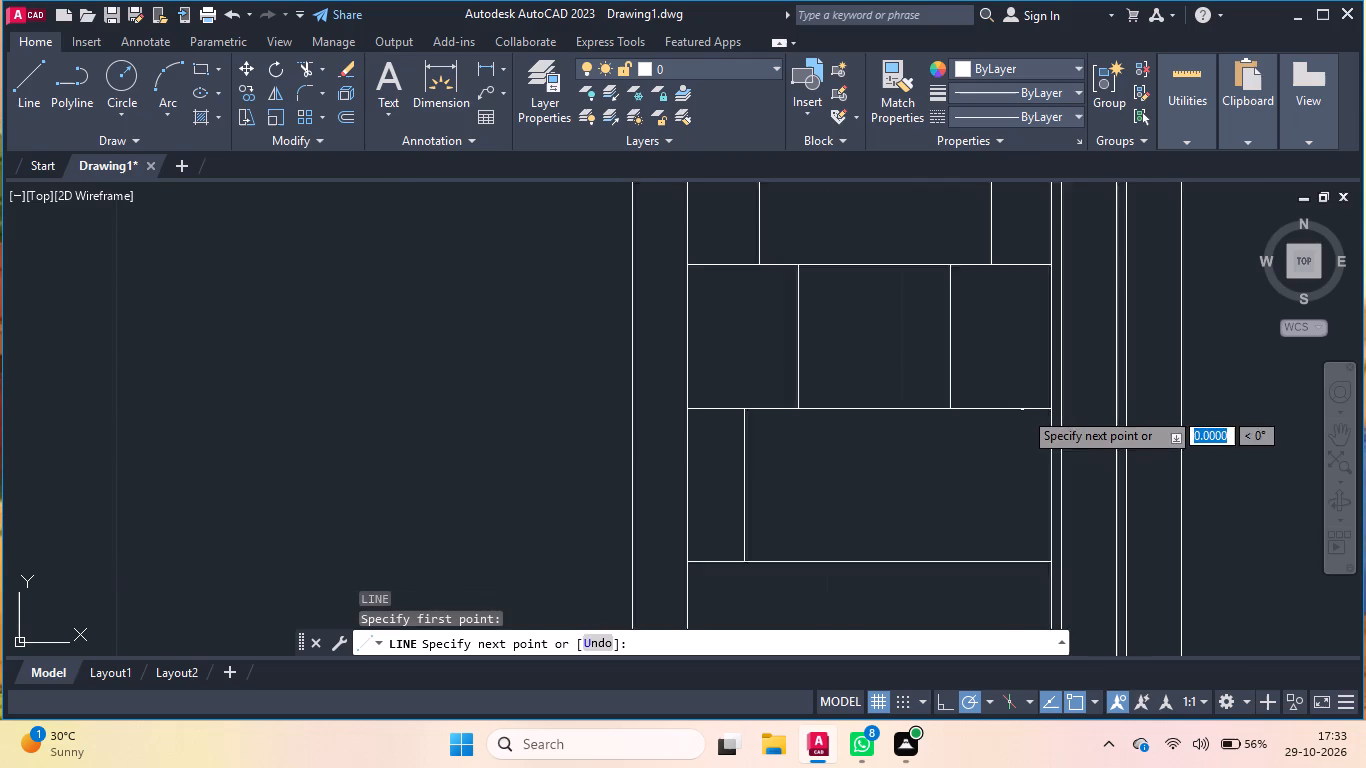
click(1022, 509)
key(Return)
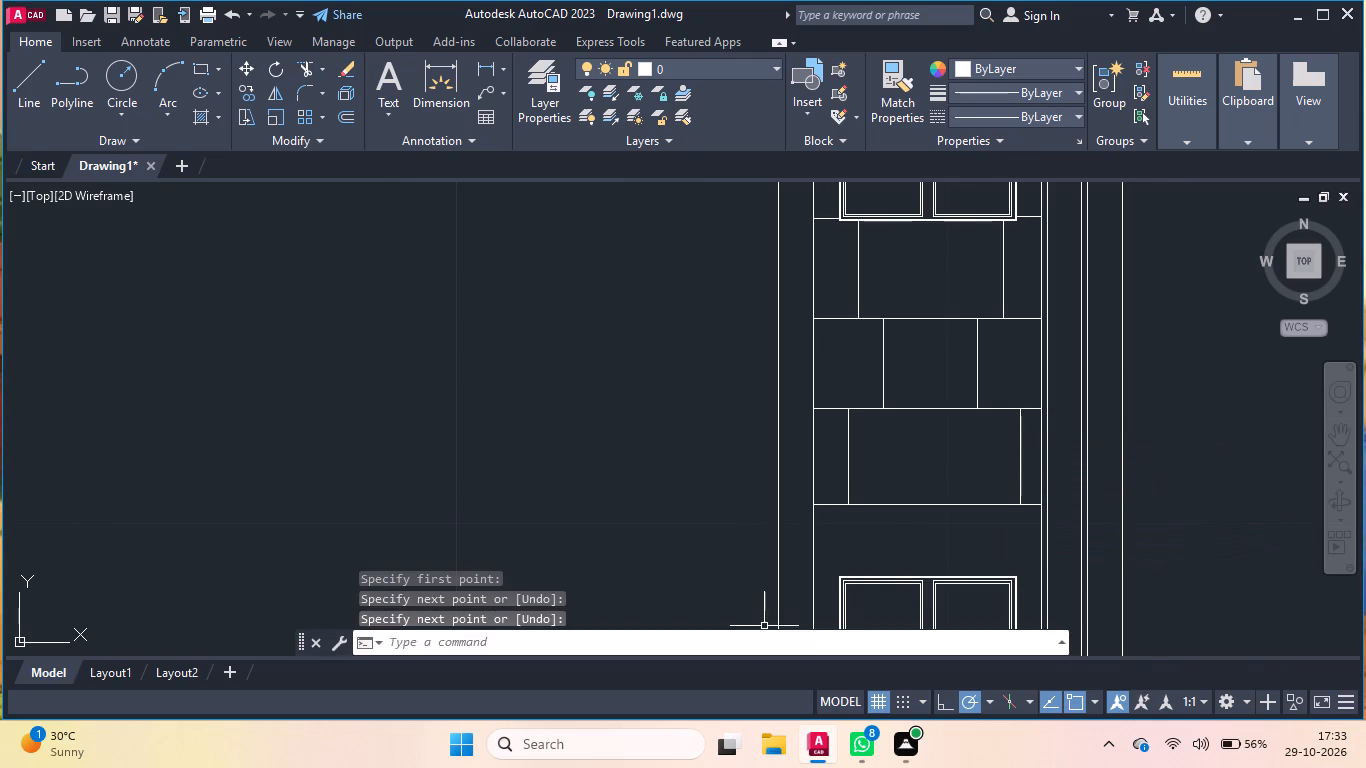
Draw a vertical joint about 1.45 units long from the third horizontal line to the lower window's top edge, above its left pane.
scroll(894, 592, up, 1)
key(Return)
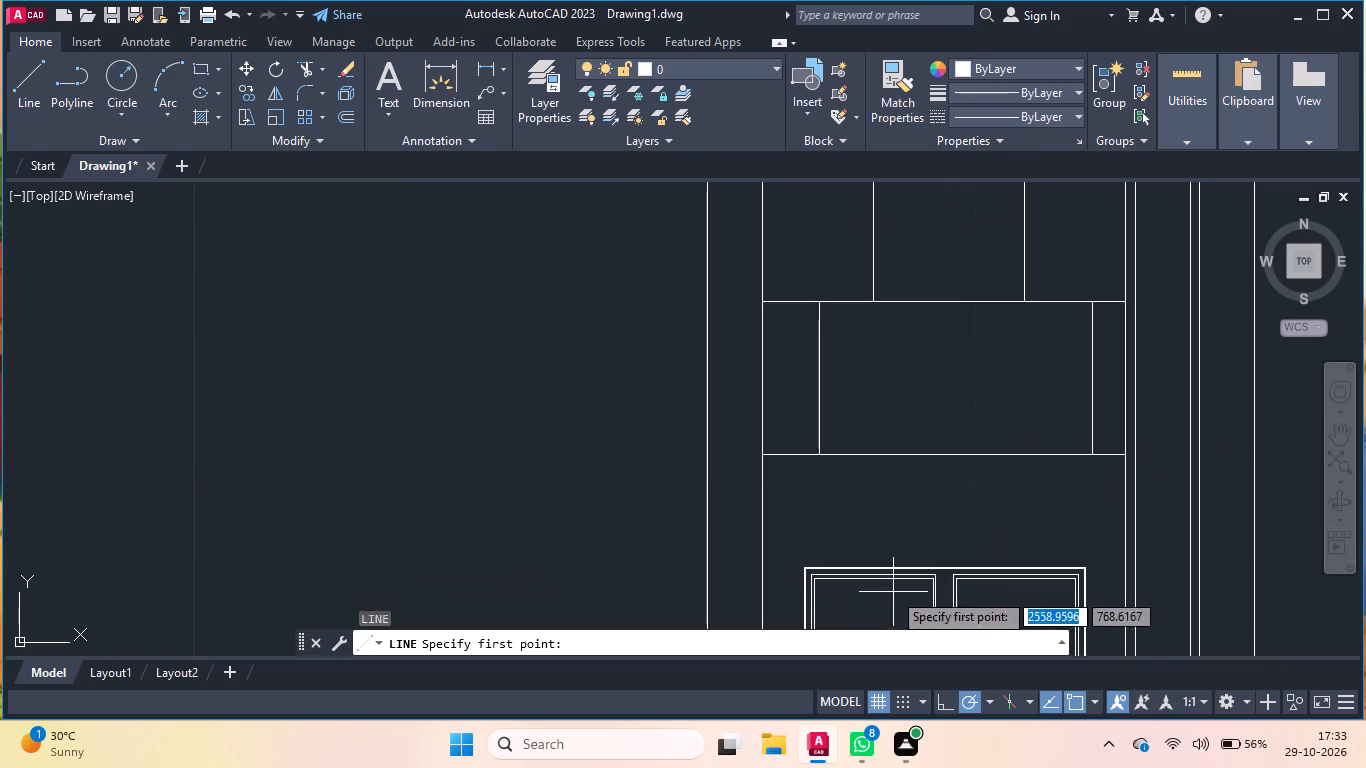
scroll(847, 495, up, 1)
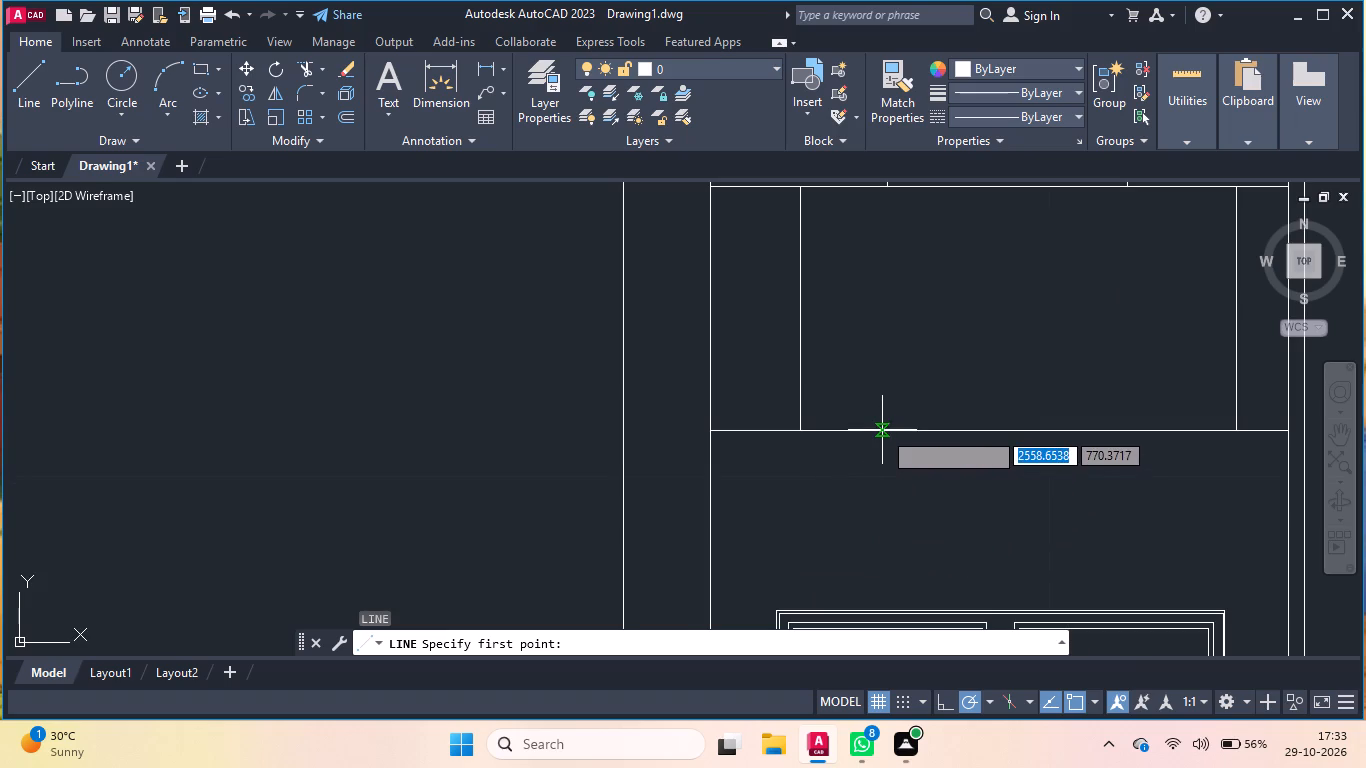
click(882, 428)
scroll(883, 470, down, 1)
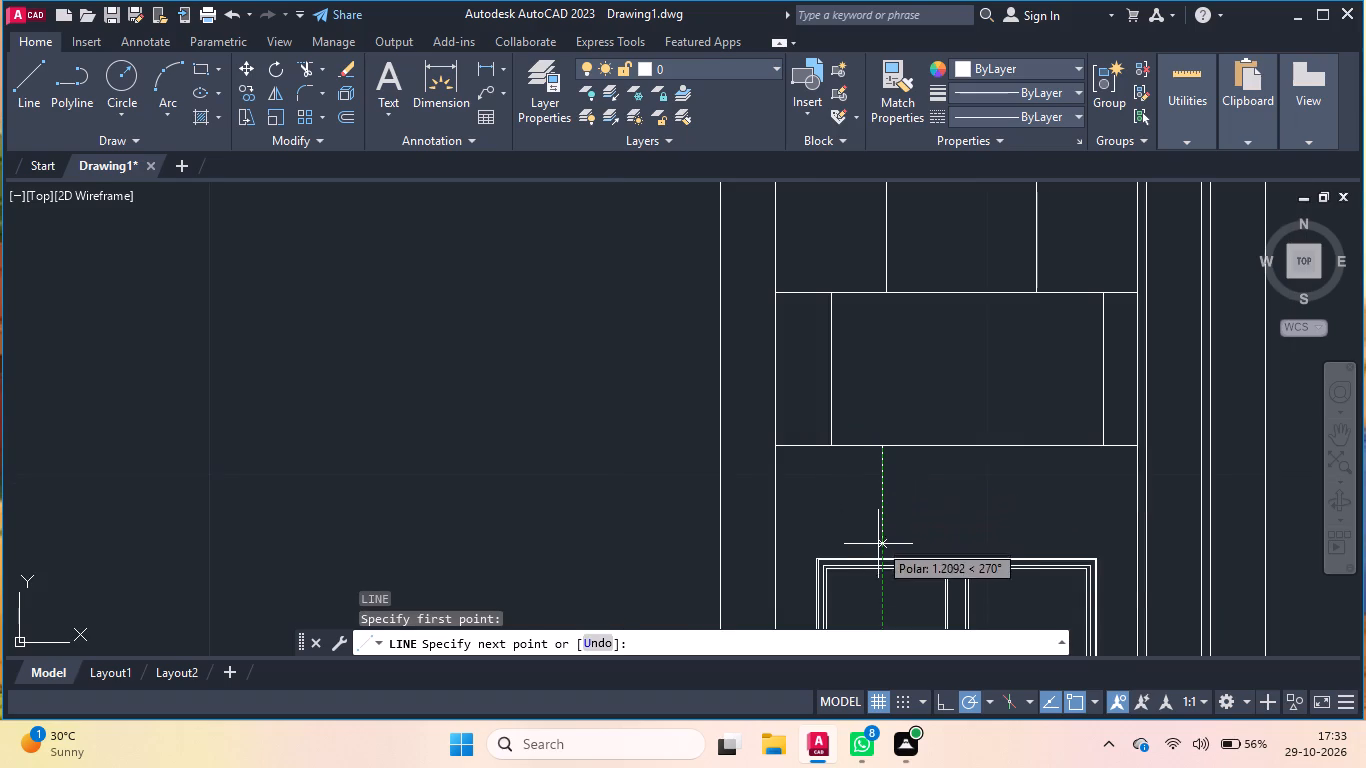
scroll(880, 557, up, 6)
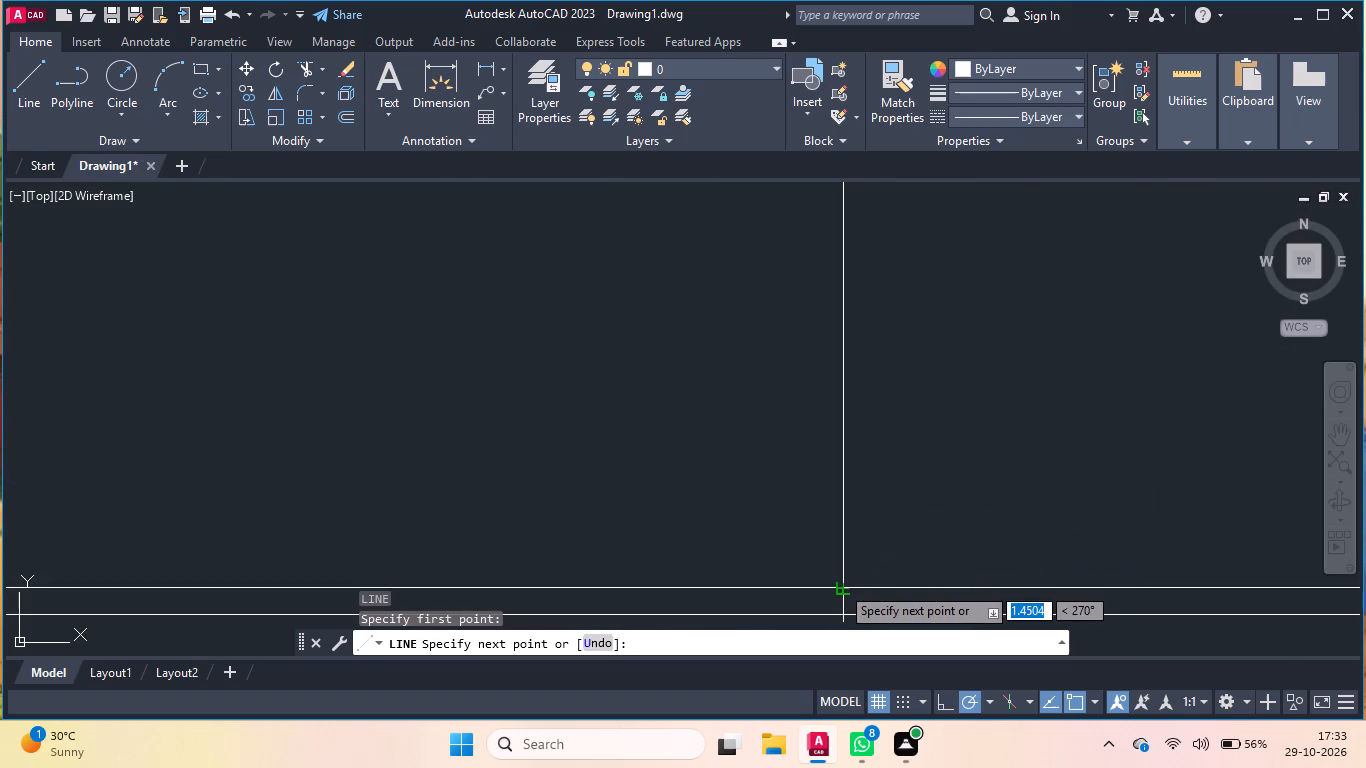
click(840, 585)
key(Return)
scroll(741, 555, down, 5)
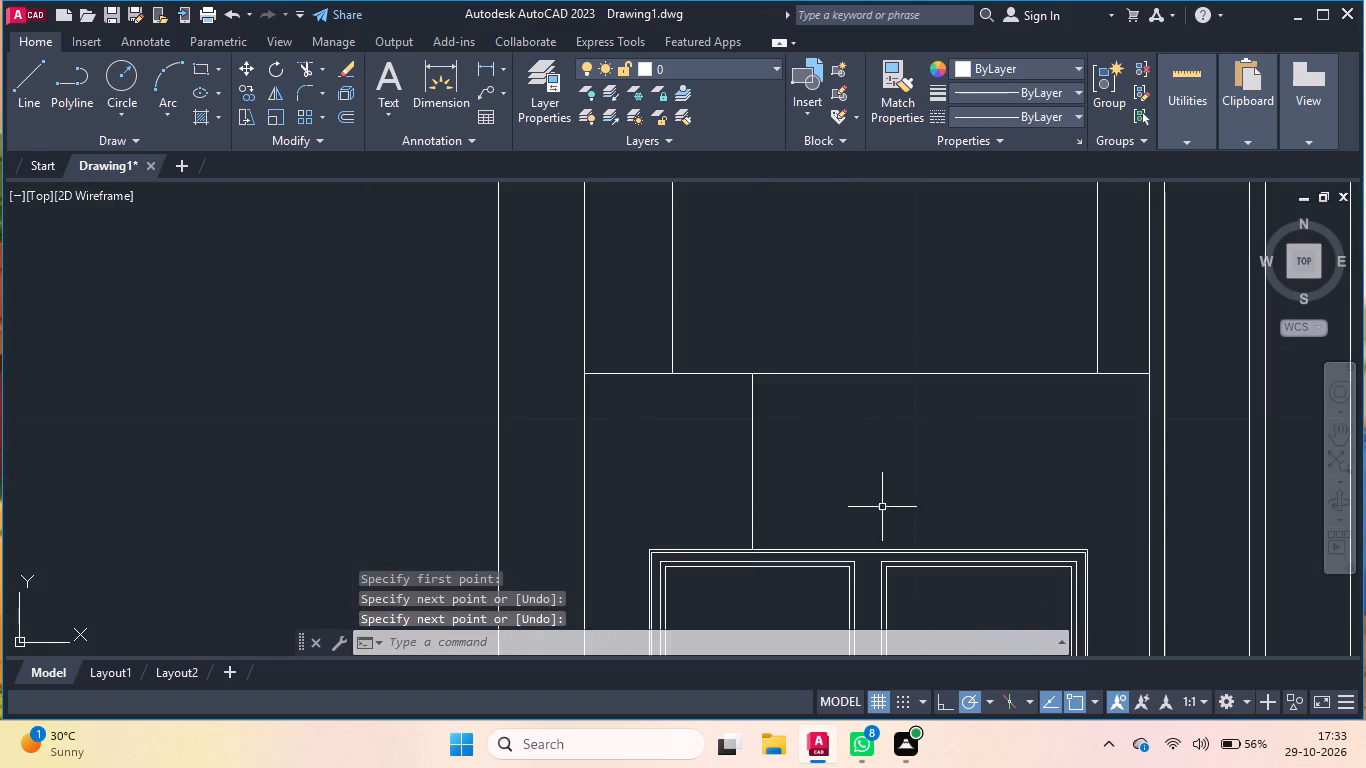
Draw a vertical joint about 1.45 units long from the third horizontal line to the lower window's top edge, above its right pane.
key(Return)
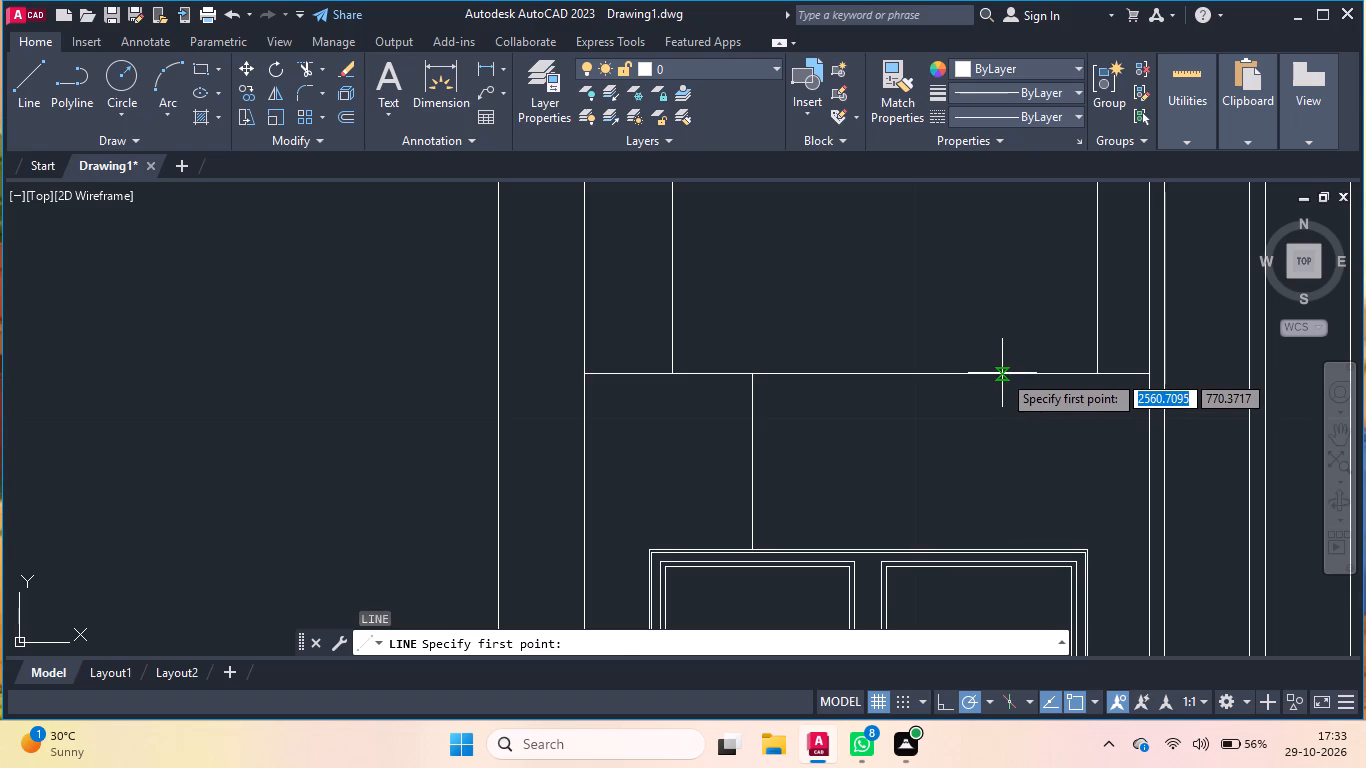
click(1002, 373)
scroll(1012, 562, up, 4)
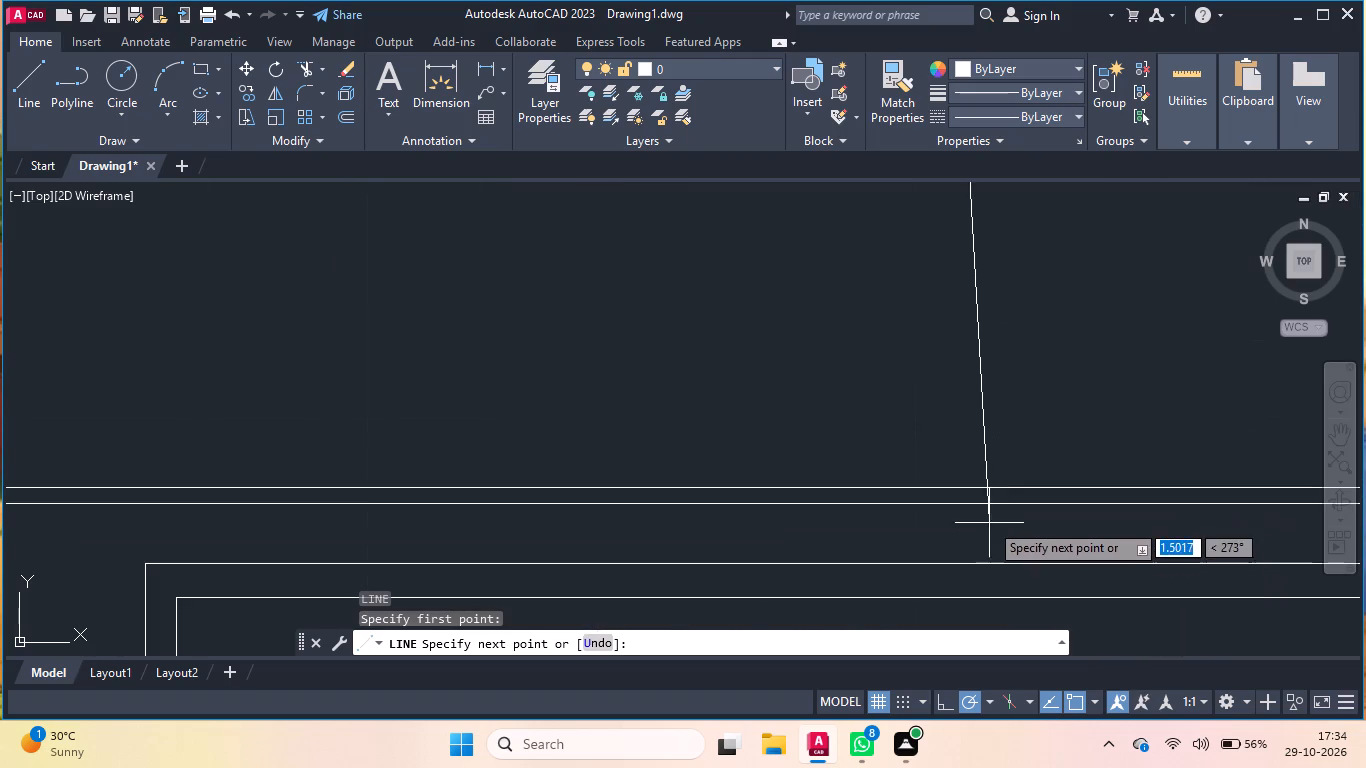
click(927, 492)
key(Return)
scroll(872, 497, down, 4)
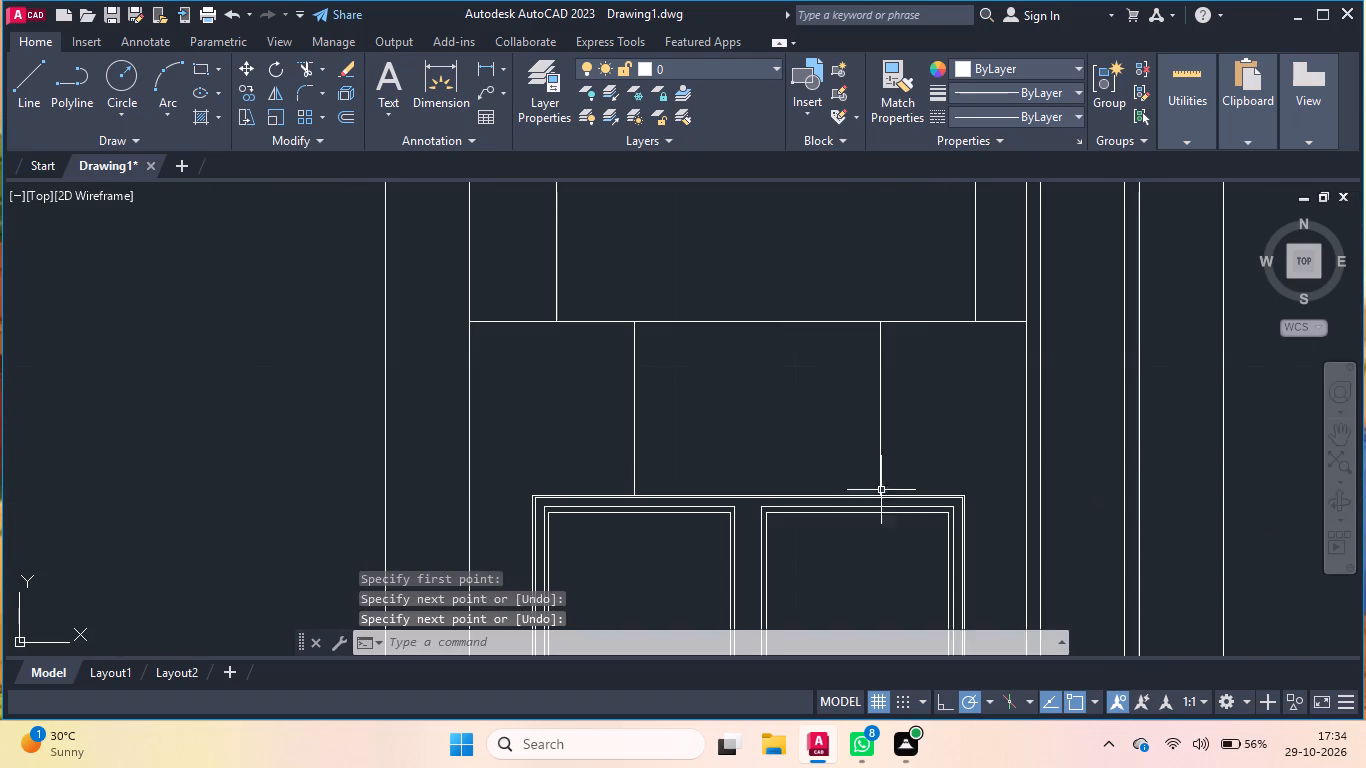
Draw an open hexagonal outline on the base line below the lower window, with a top edge about 0.43 units long.
key(Return)
scroll(824, 310, down, 3)
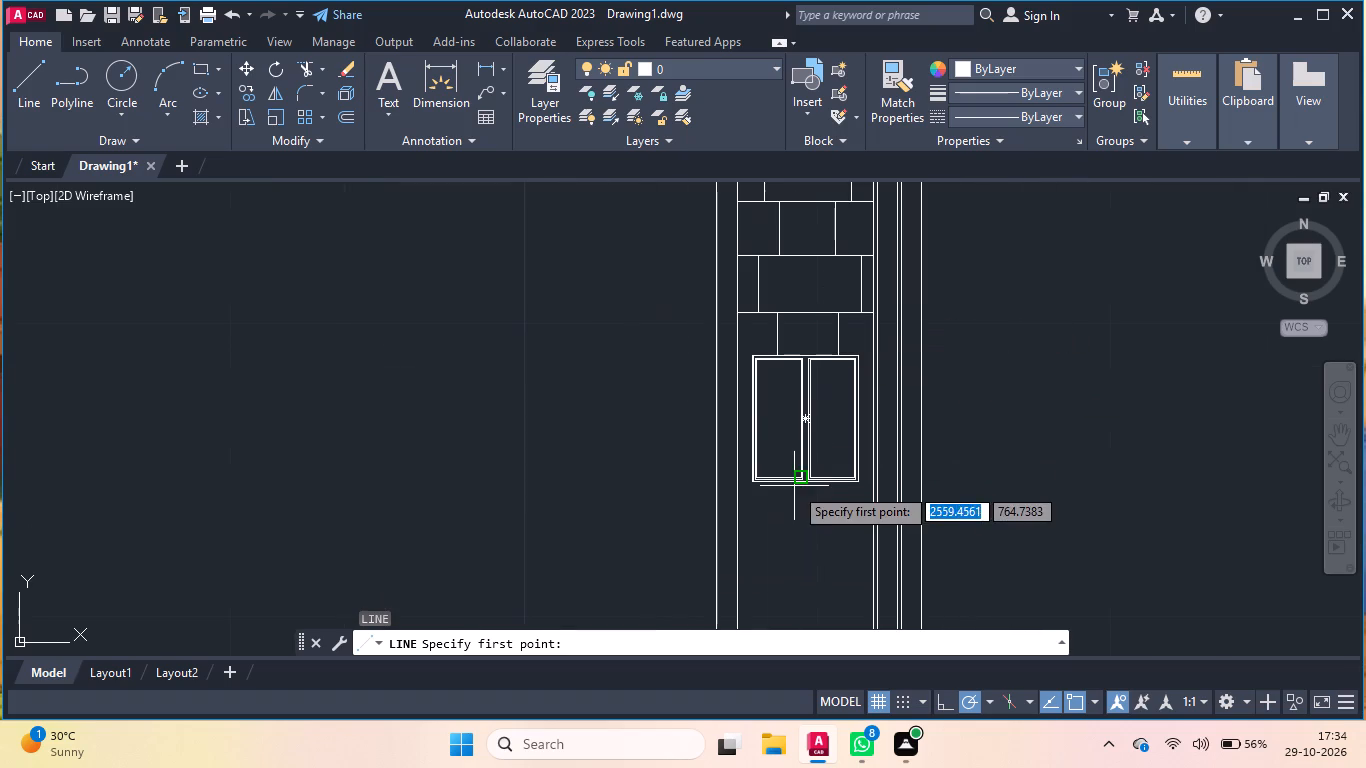
scroll(796, 393, down, 1)
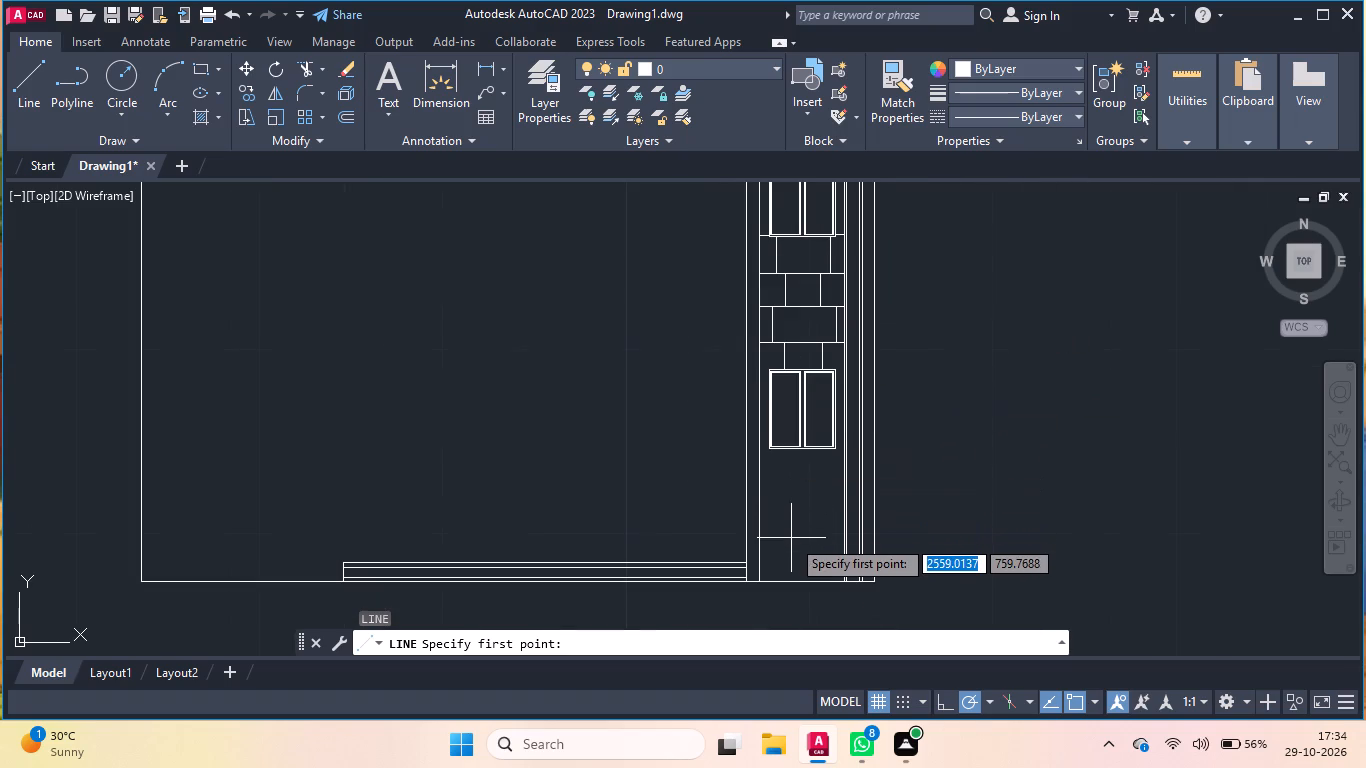
scroll(791, 538, up, 2)
scroll(791, 538, down, 1)
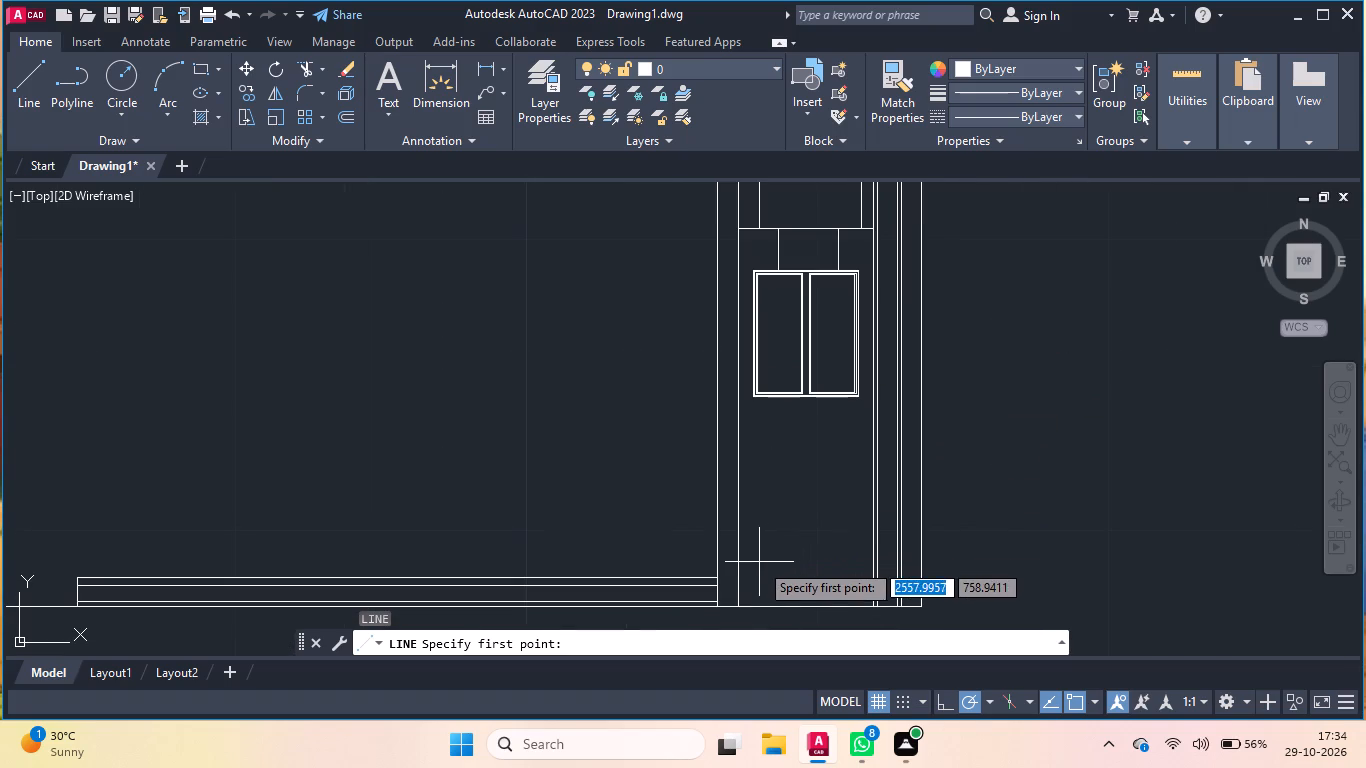
key(Return)
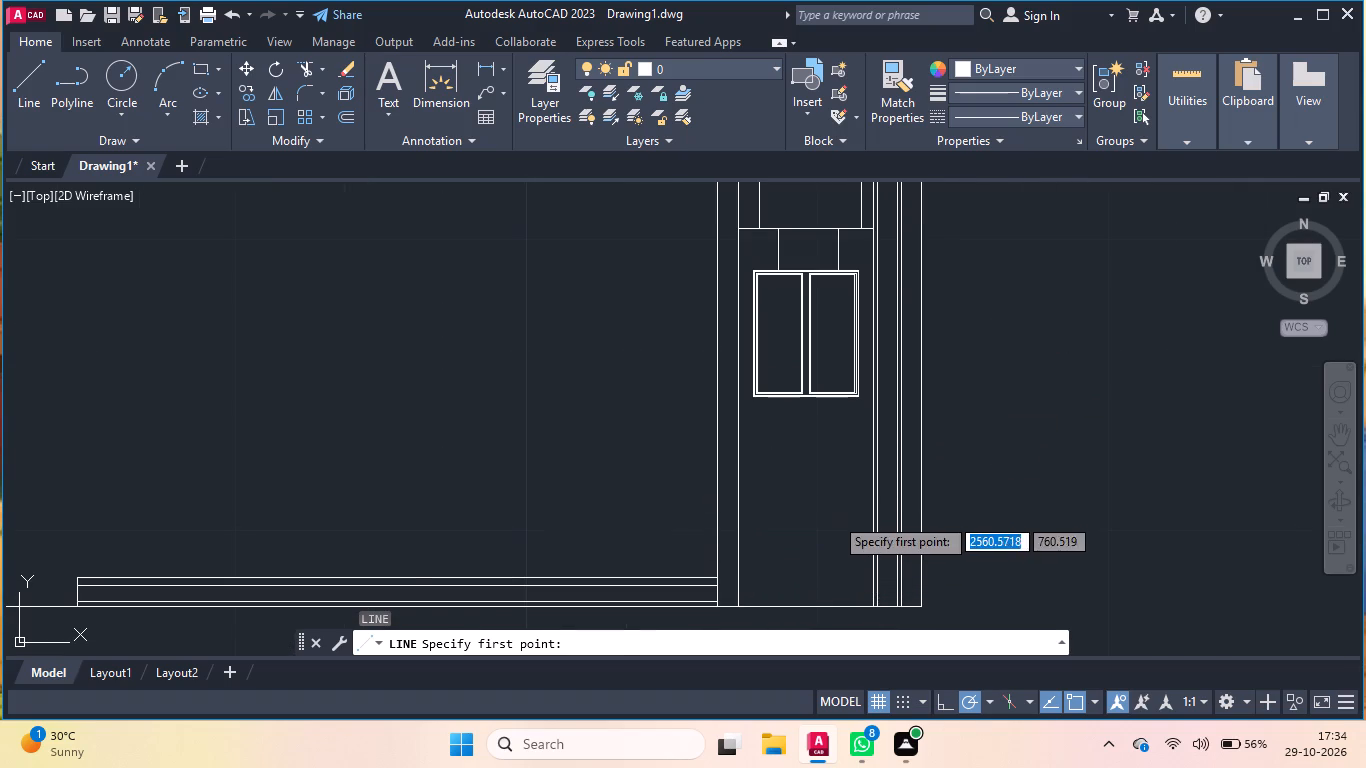
key(Return)
key(Return)
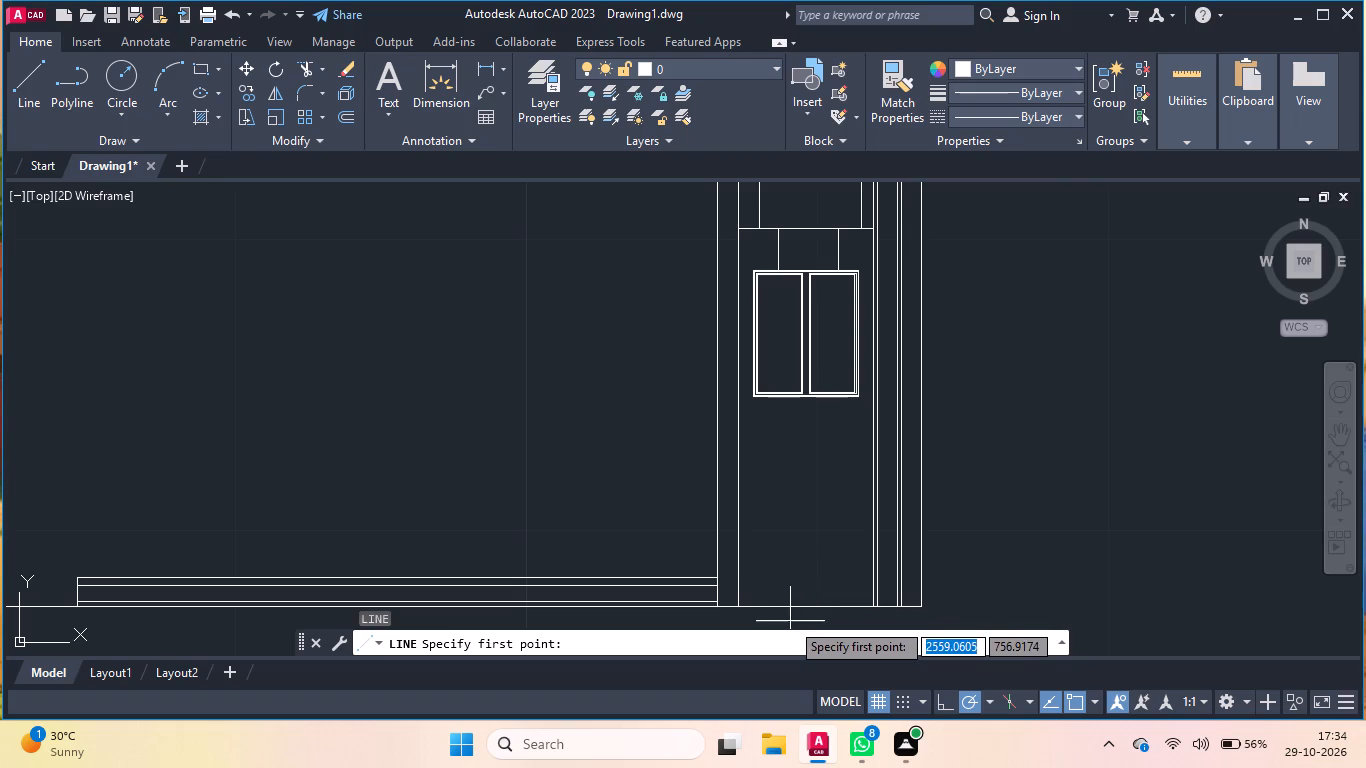
scroll(790, 621, up, 3)
scroll(747, 527, up, 2)
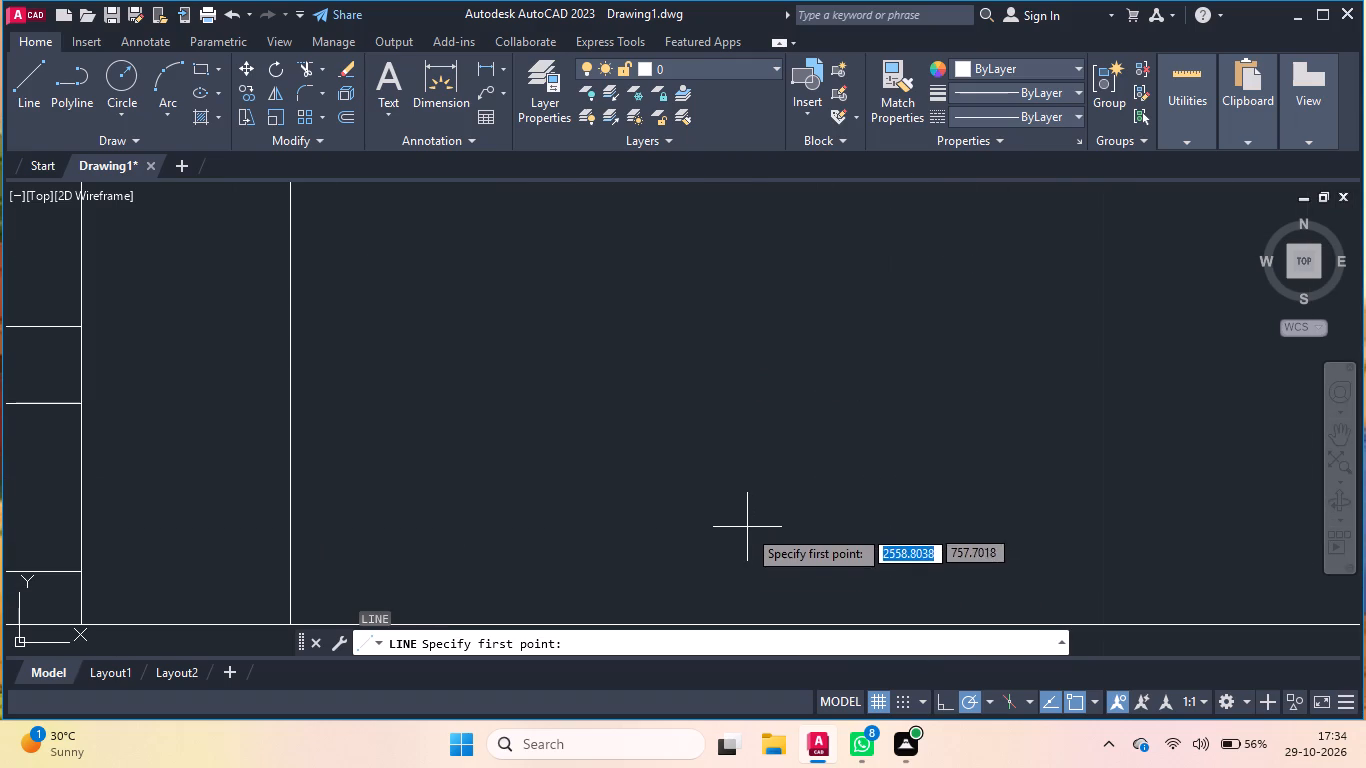
scroll(744, 518, down, 1)
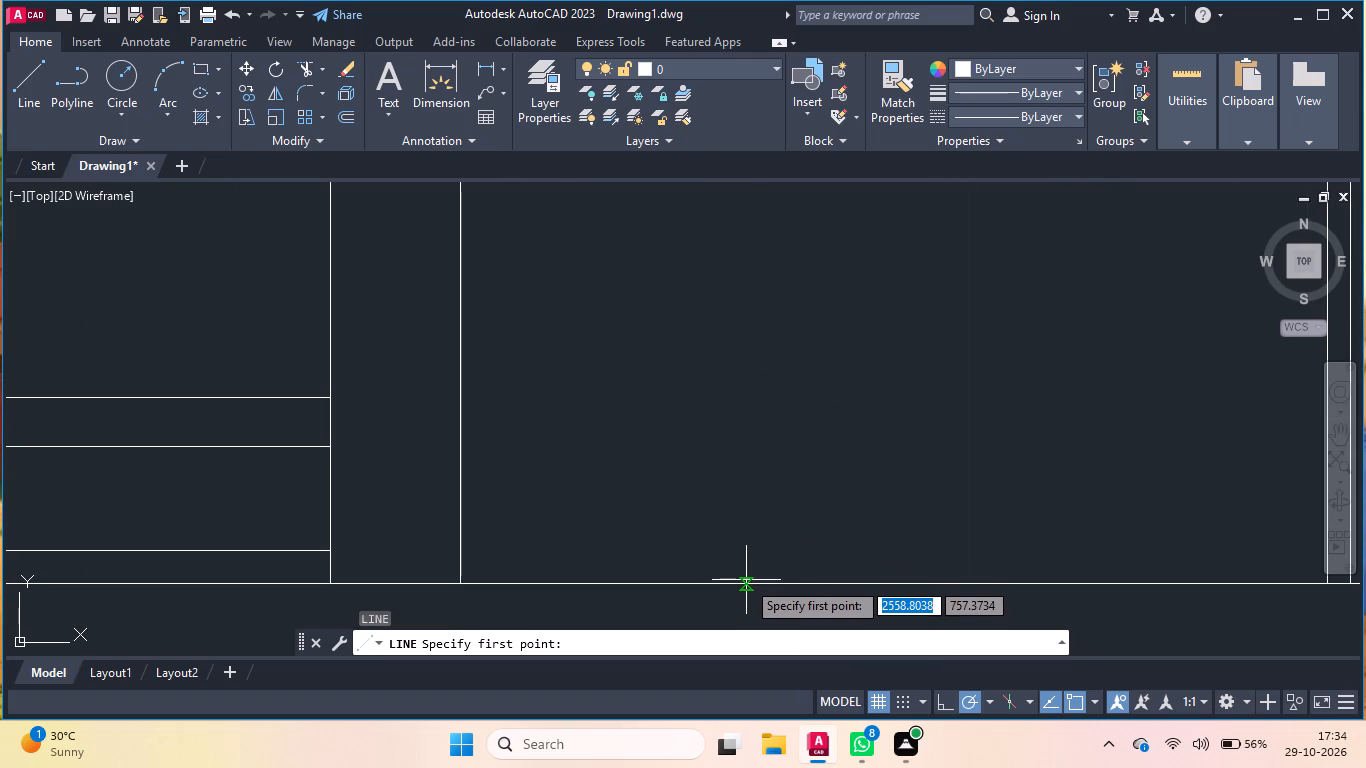
scroll(746, 580, up, 1)
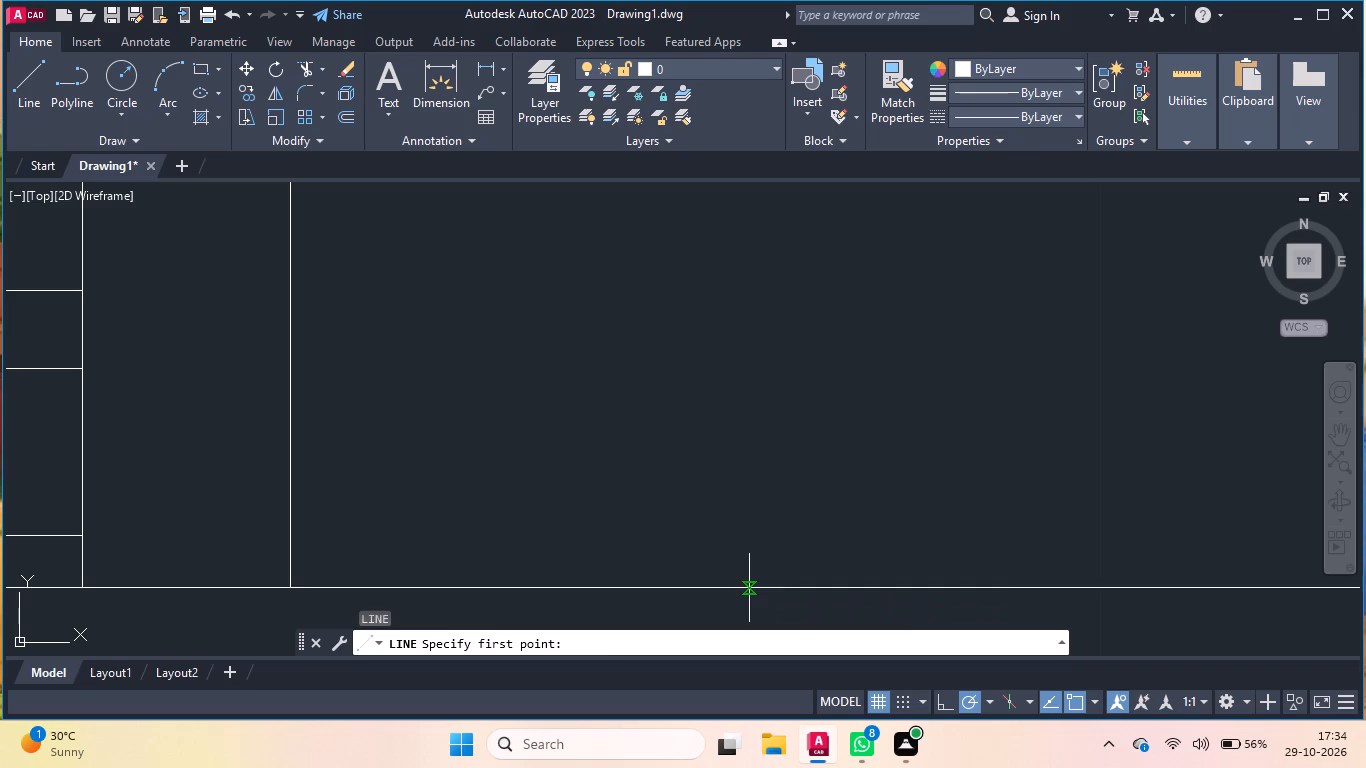
click(749, 588)
scroll(732, 551, down, 1)
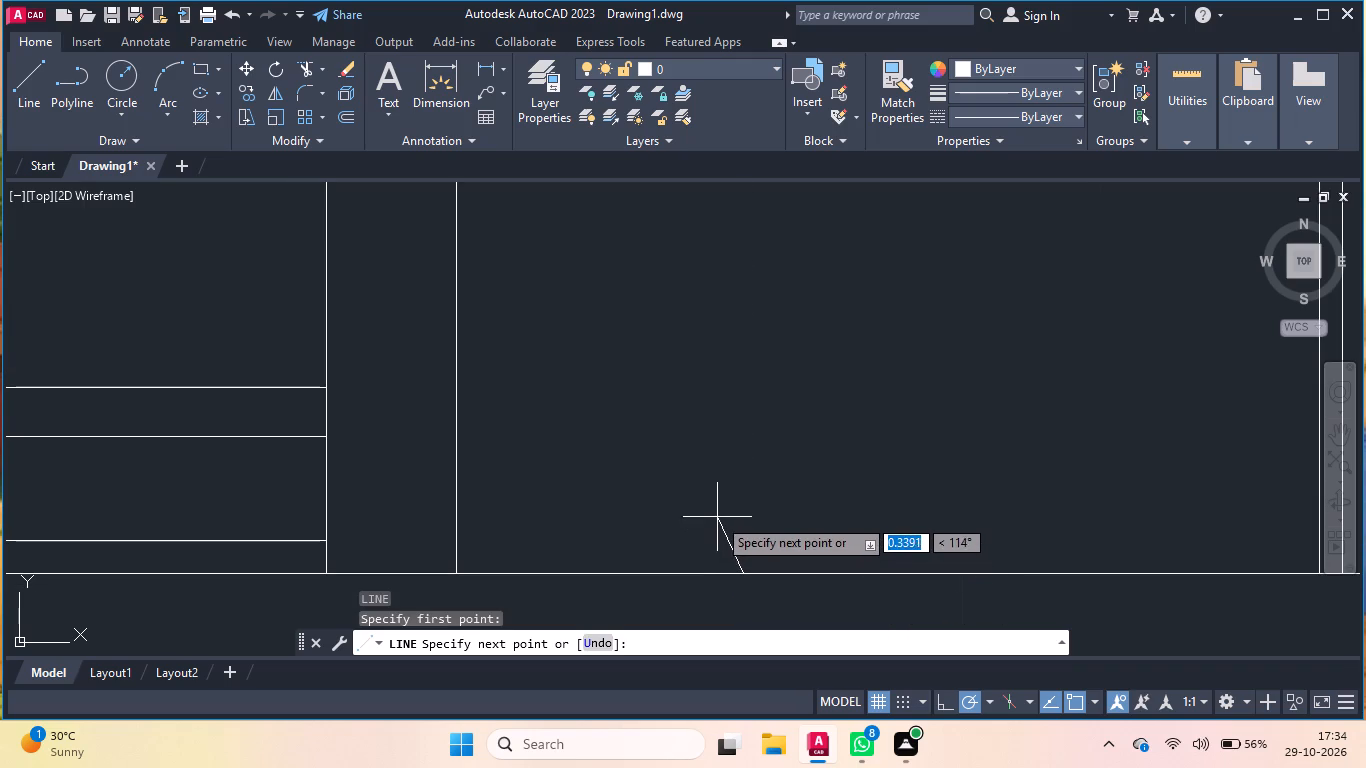
click(711, 503)
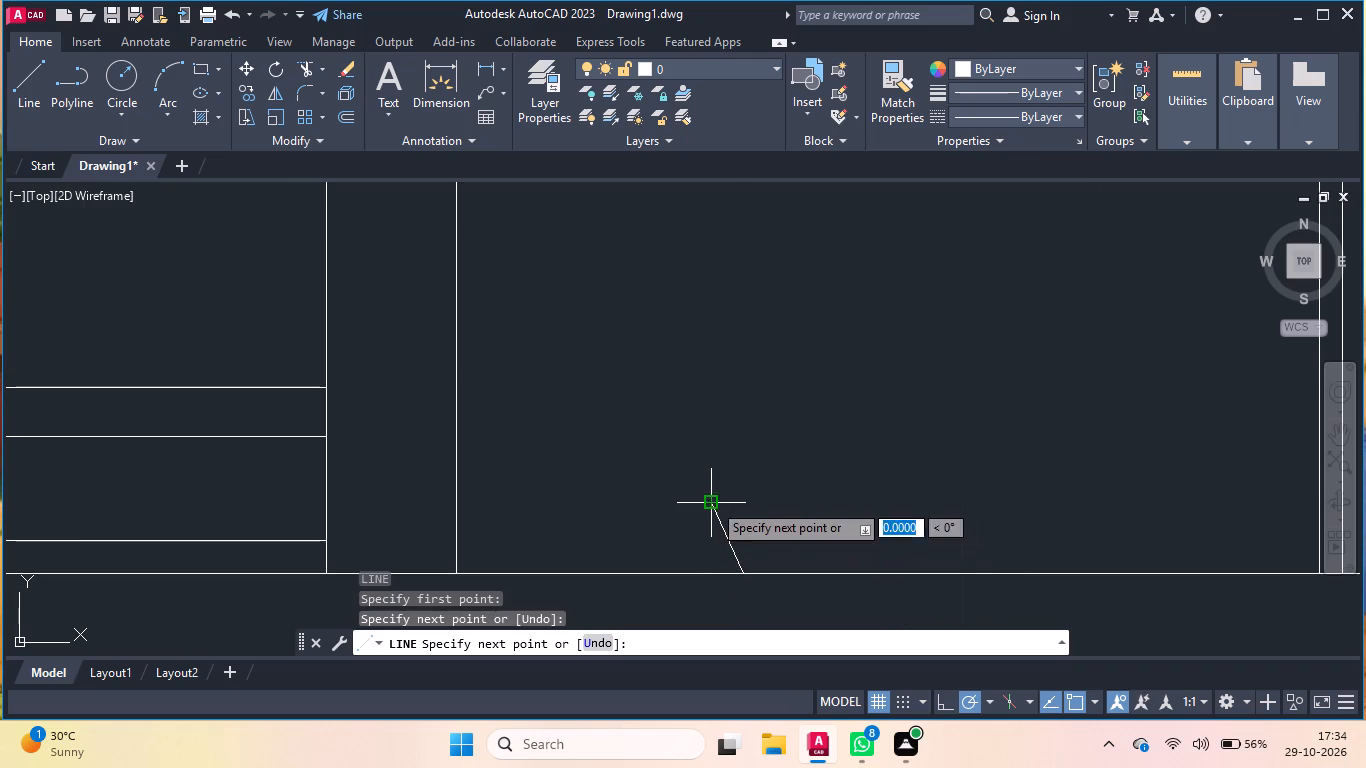
click(728, 457)
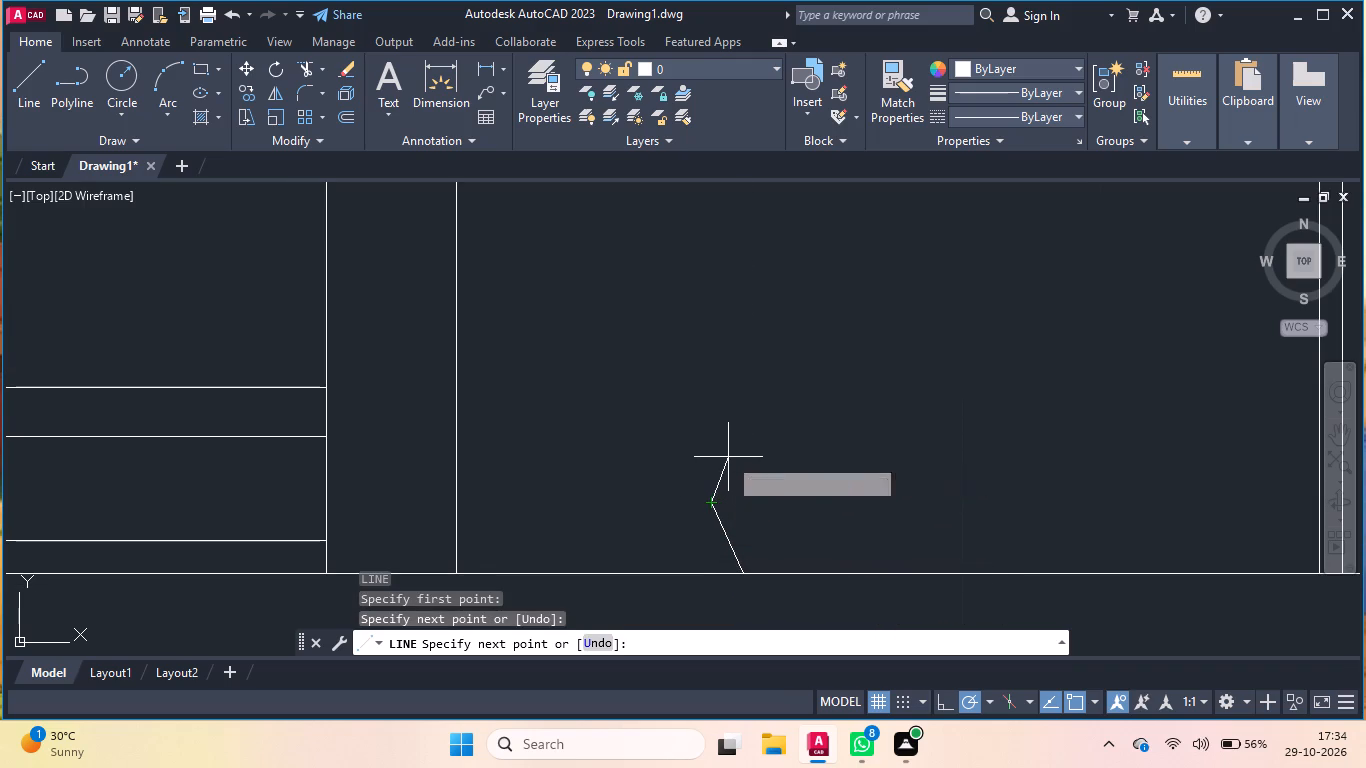
click(808, 454)
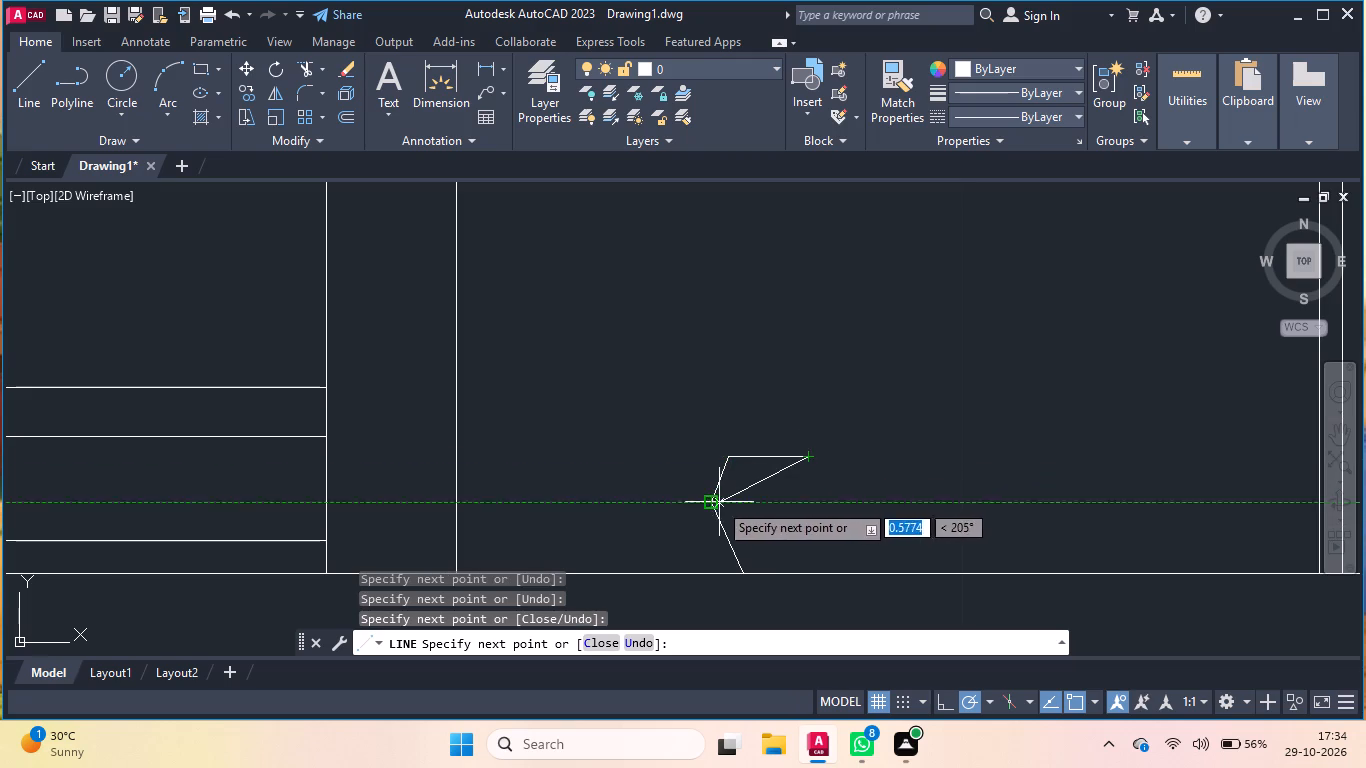
click(832, 501)
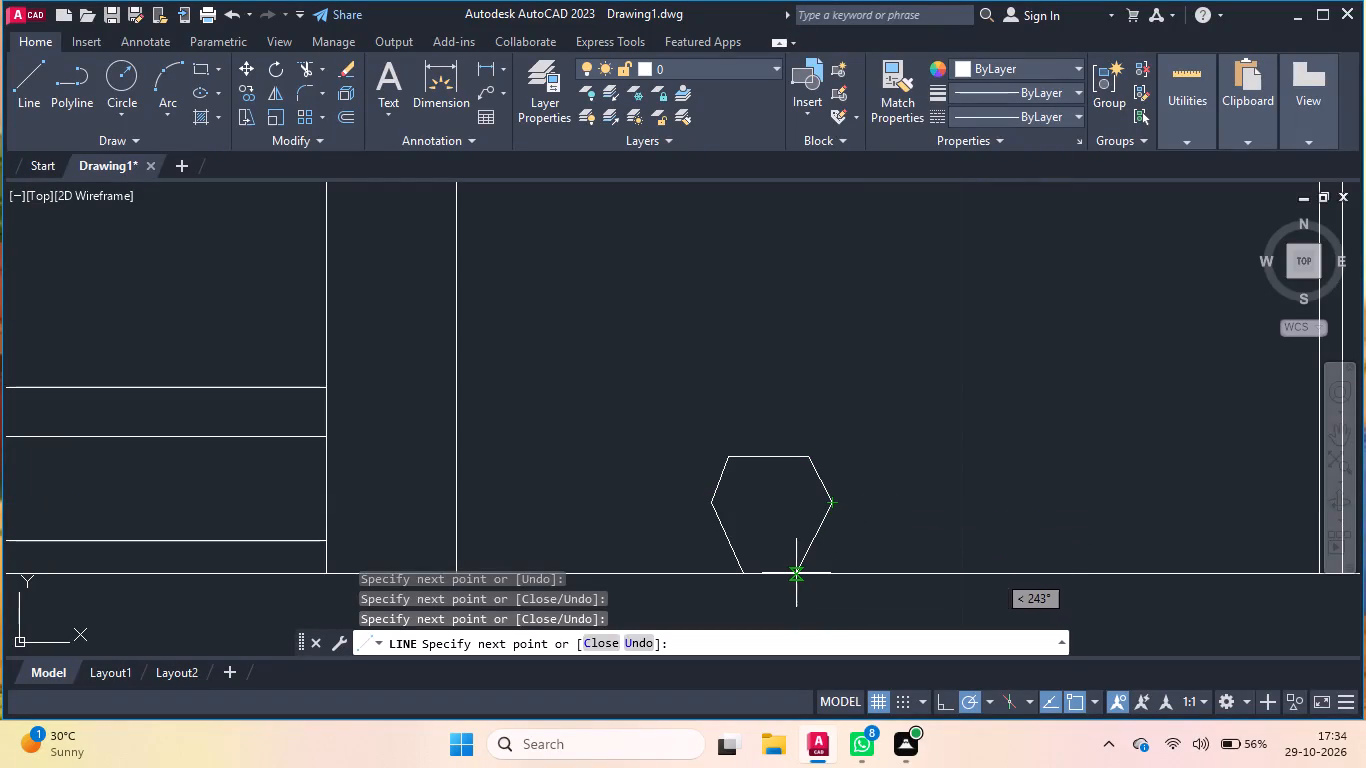
click(798, 573)
key(Return)
key(Return)
key(Return)
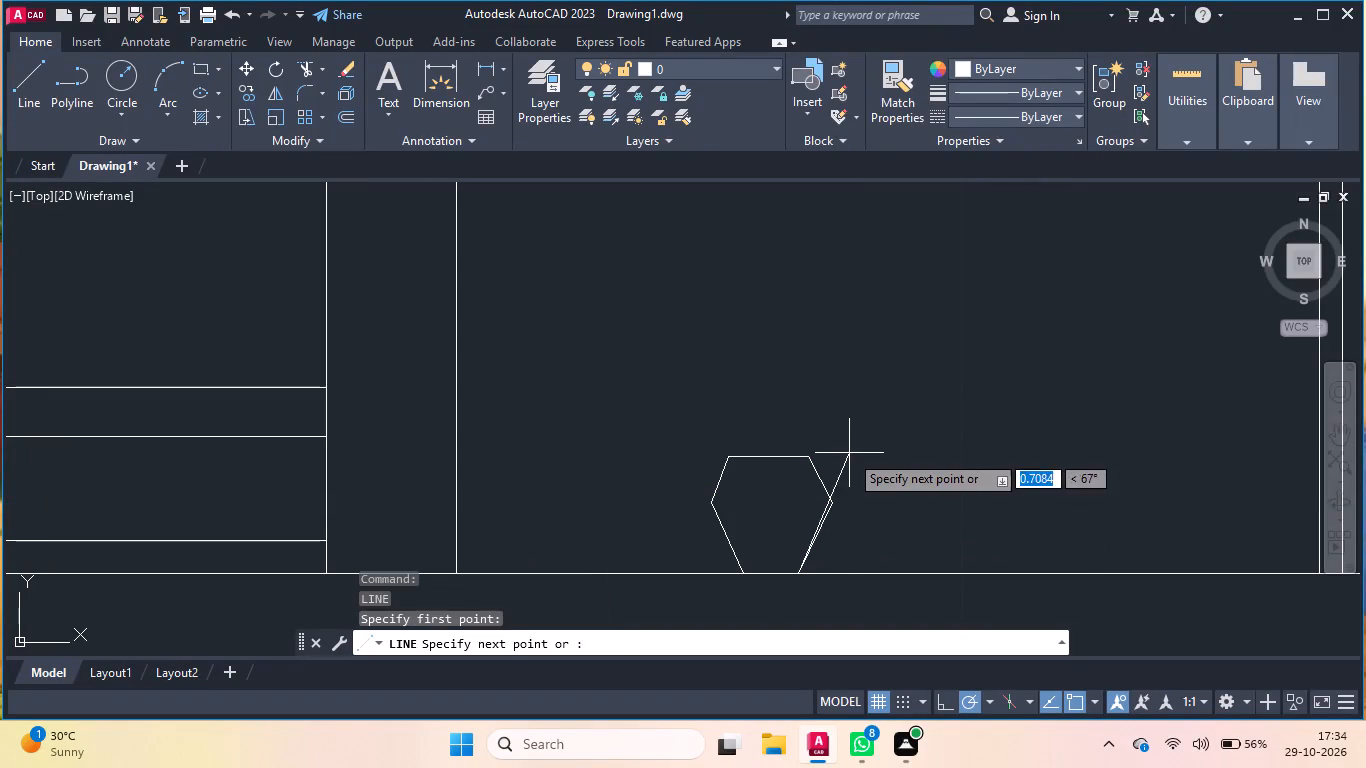
key(Return)
Delete the outline's top edge and both slanted segments on its right side.
click(849, 456)
click(801, 520)
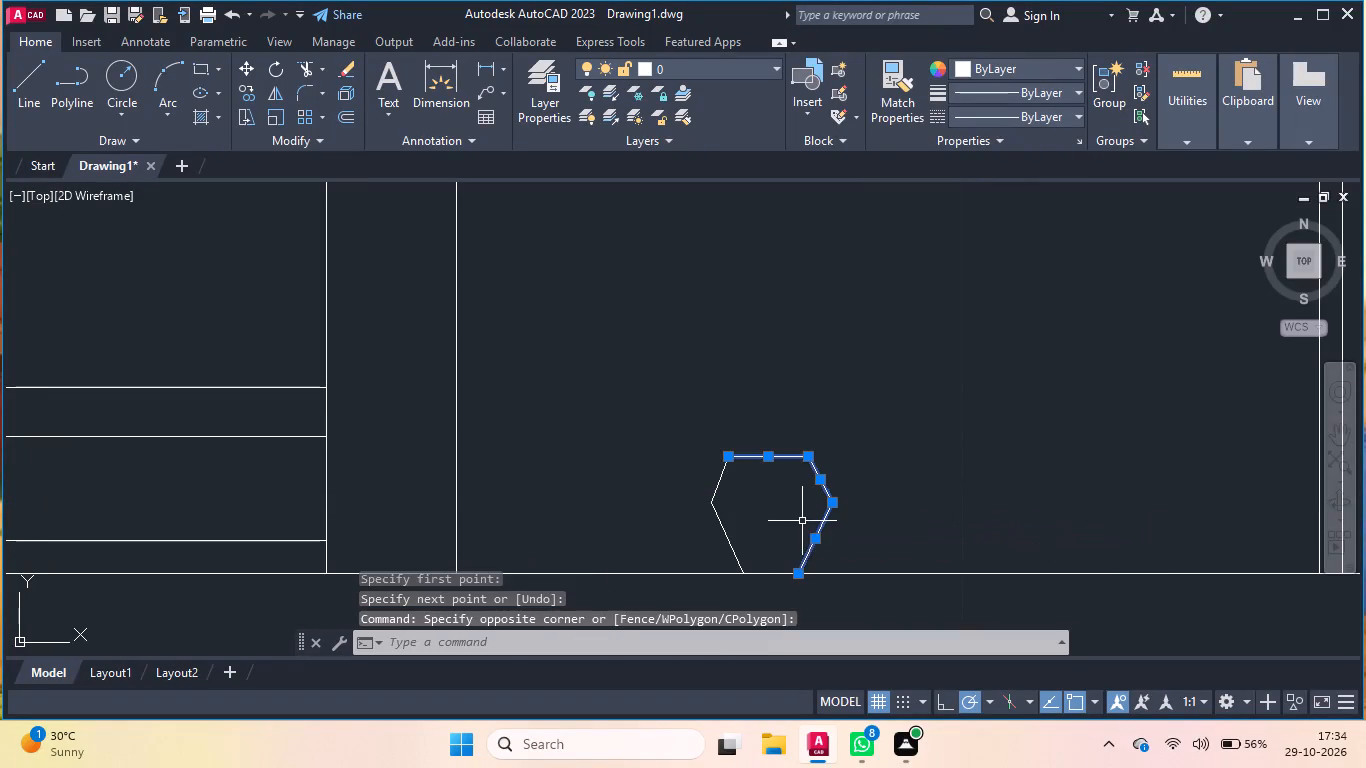
key(Delete)
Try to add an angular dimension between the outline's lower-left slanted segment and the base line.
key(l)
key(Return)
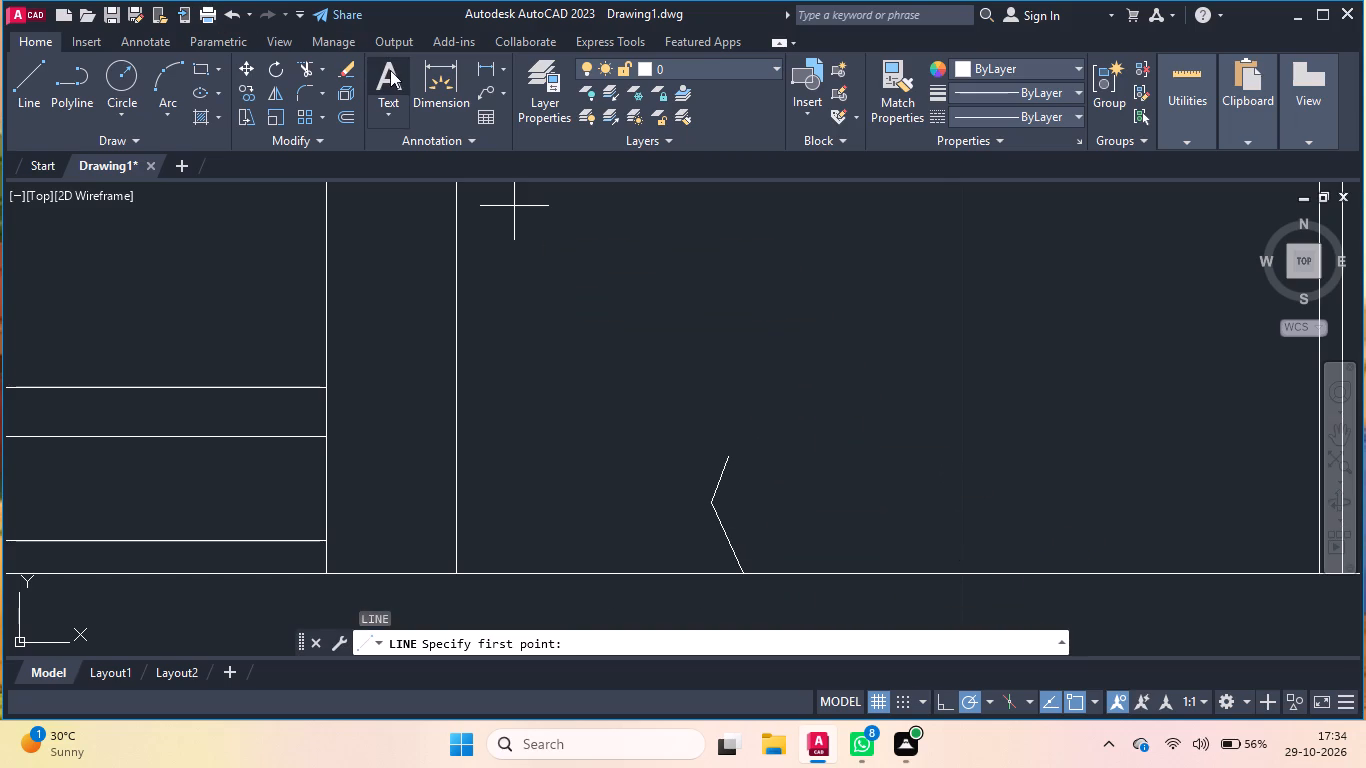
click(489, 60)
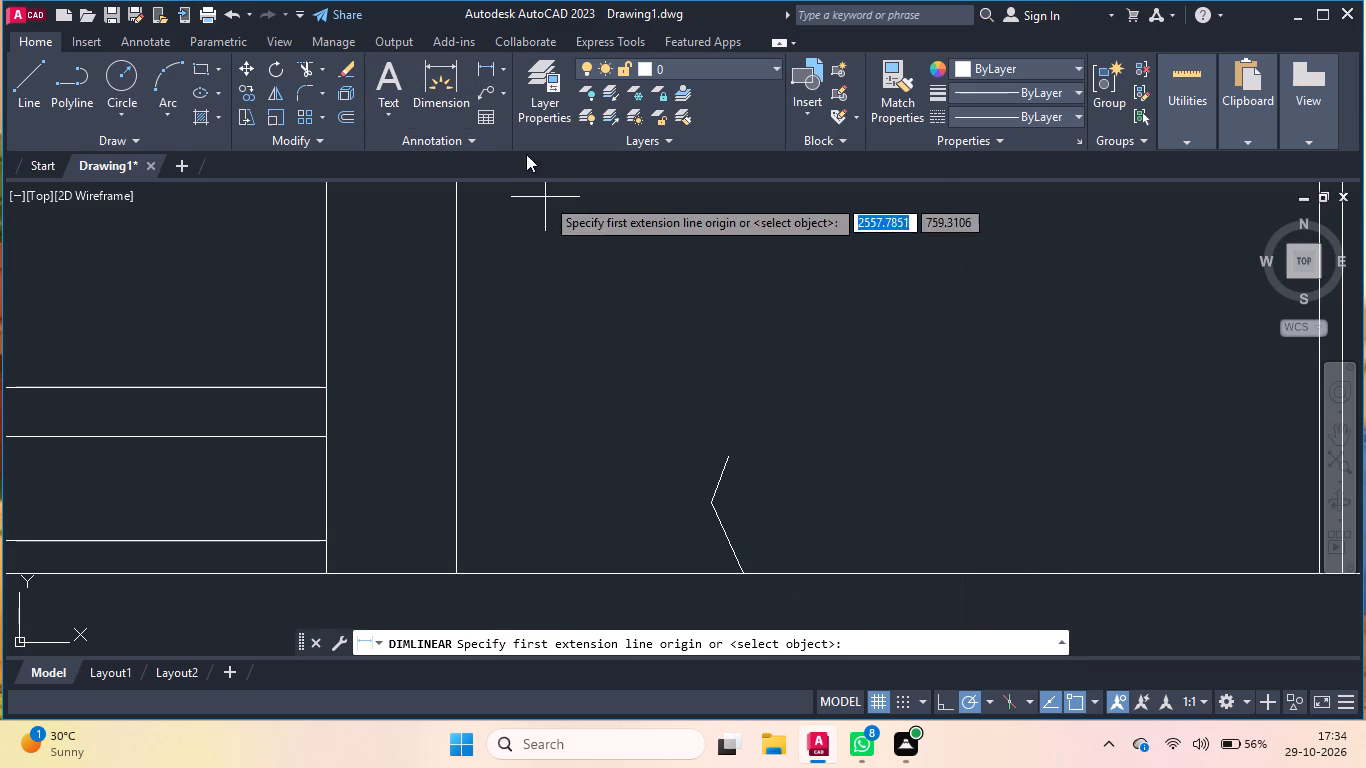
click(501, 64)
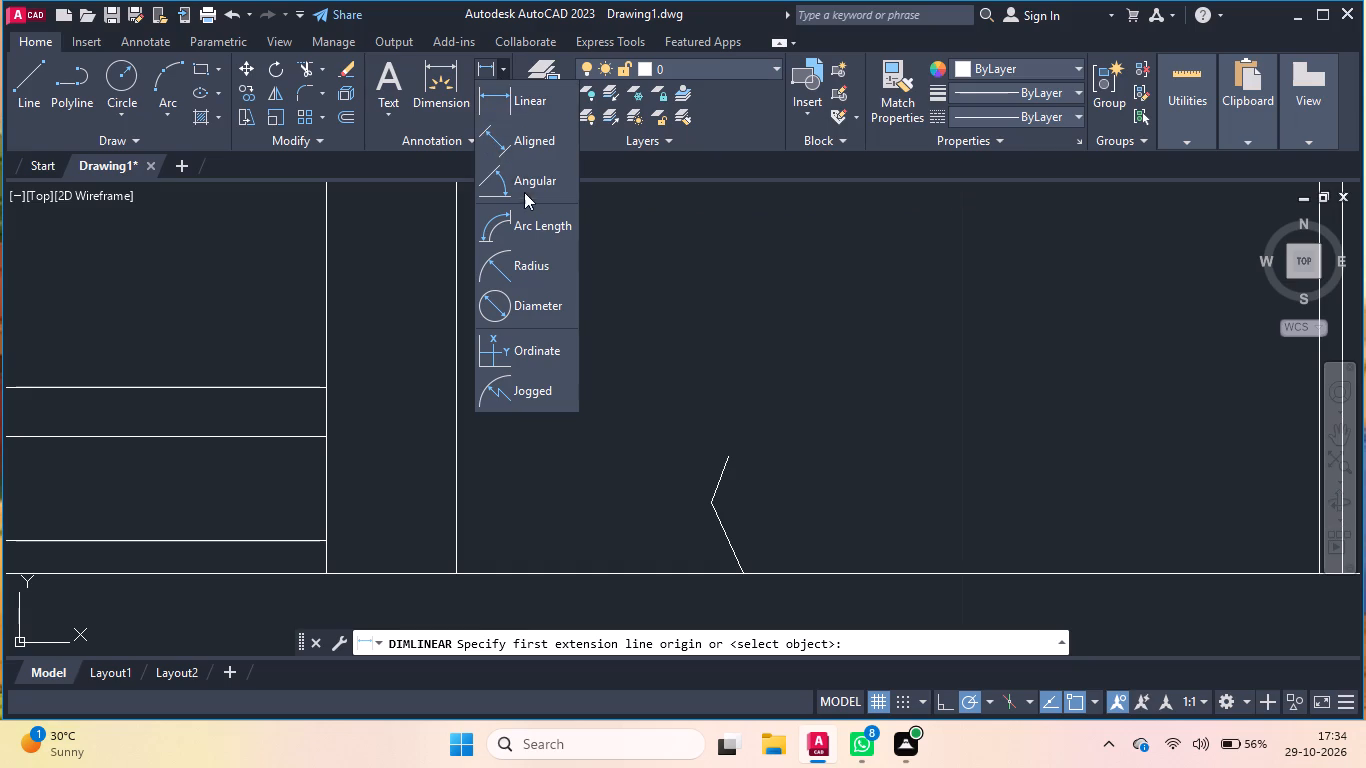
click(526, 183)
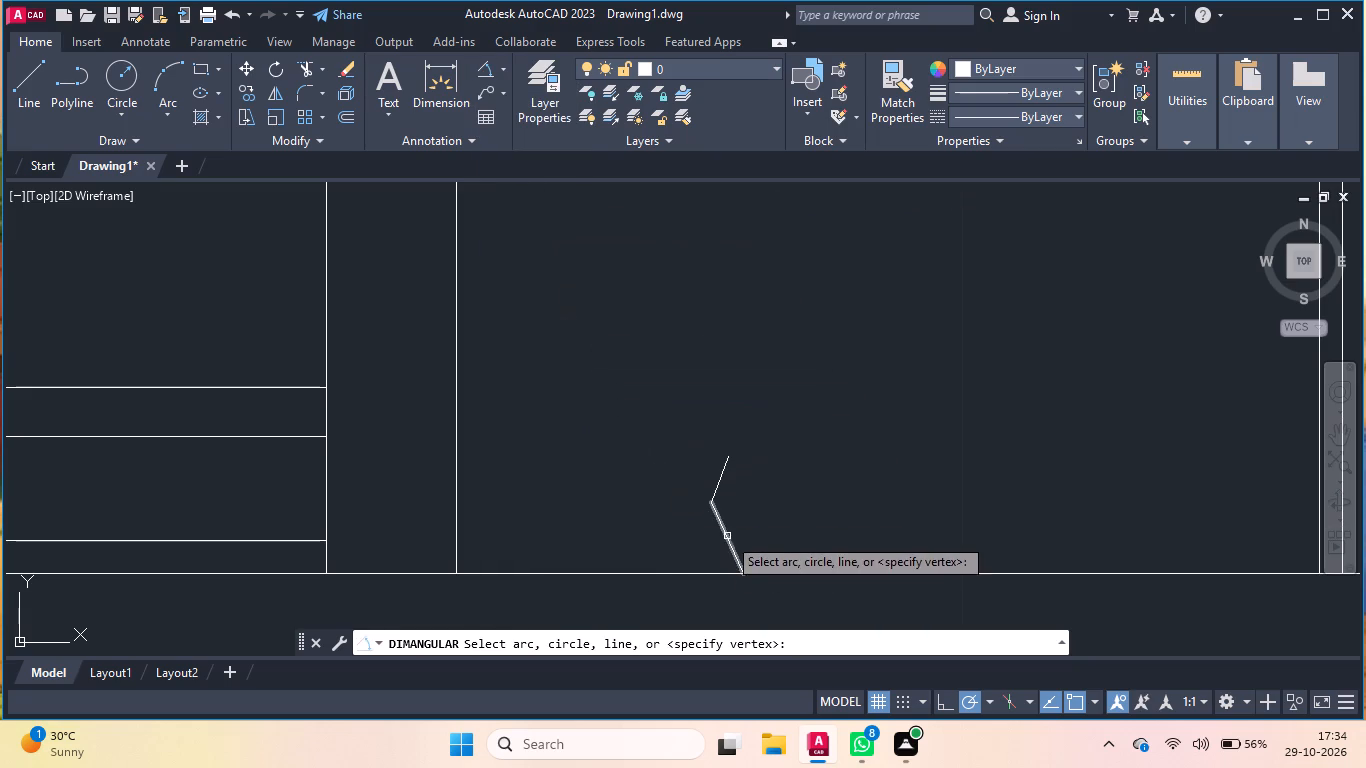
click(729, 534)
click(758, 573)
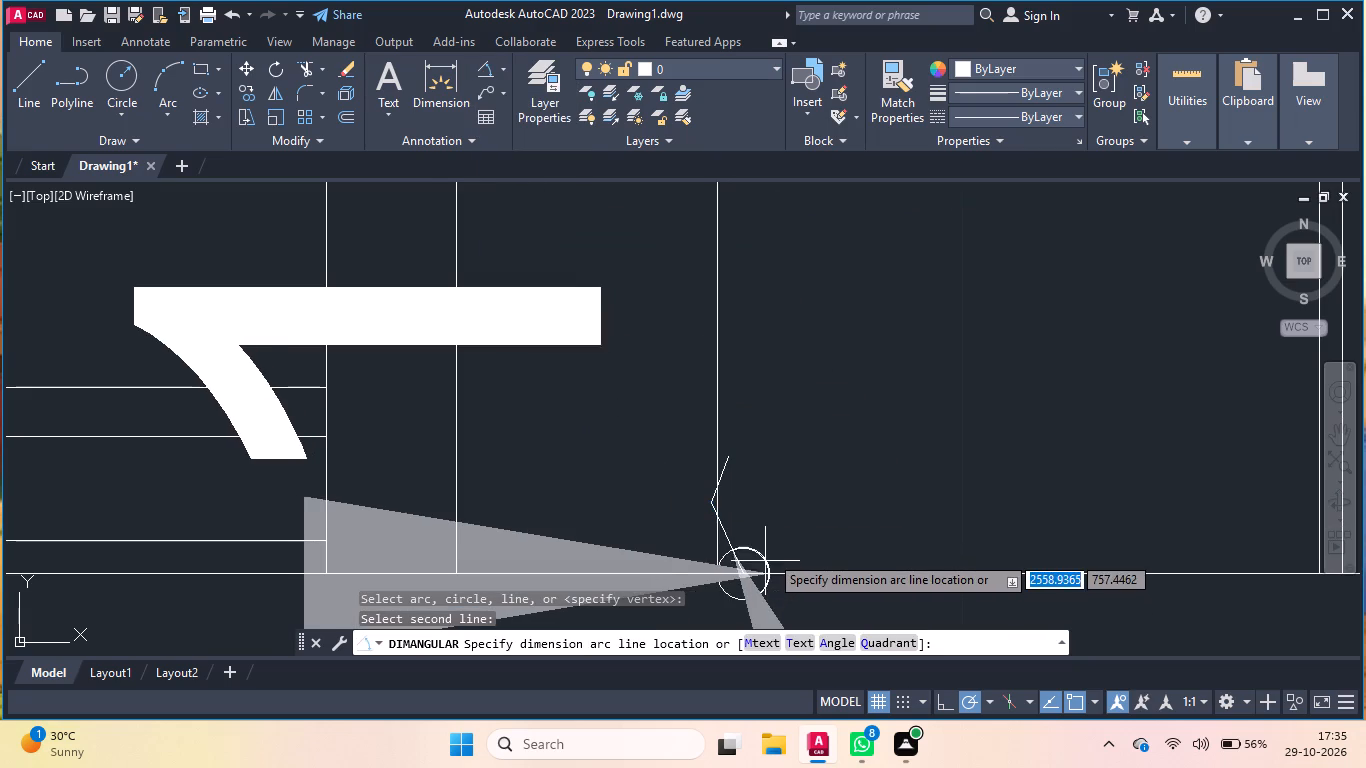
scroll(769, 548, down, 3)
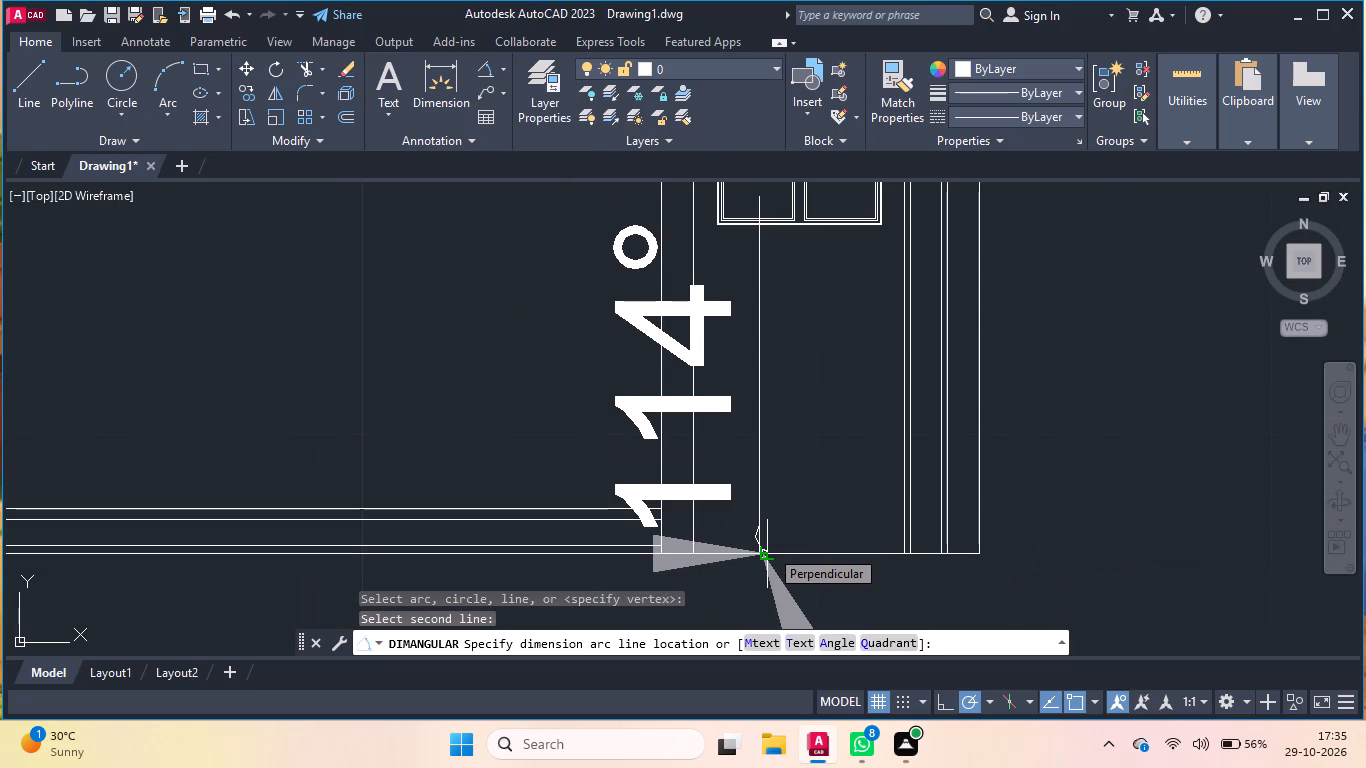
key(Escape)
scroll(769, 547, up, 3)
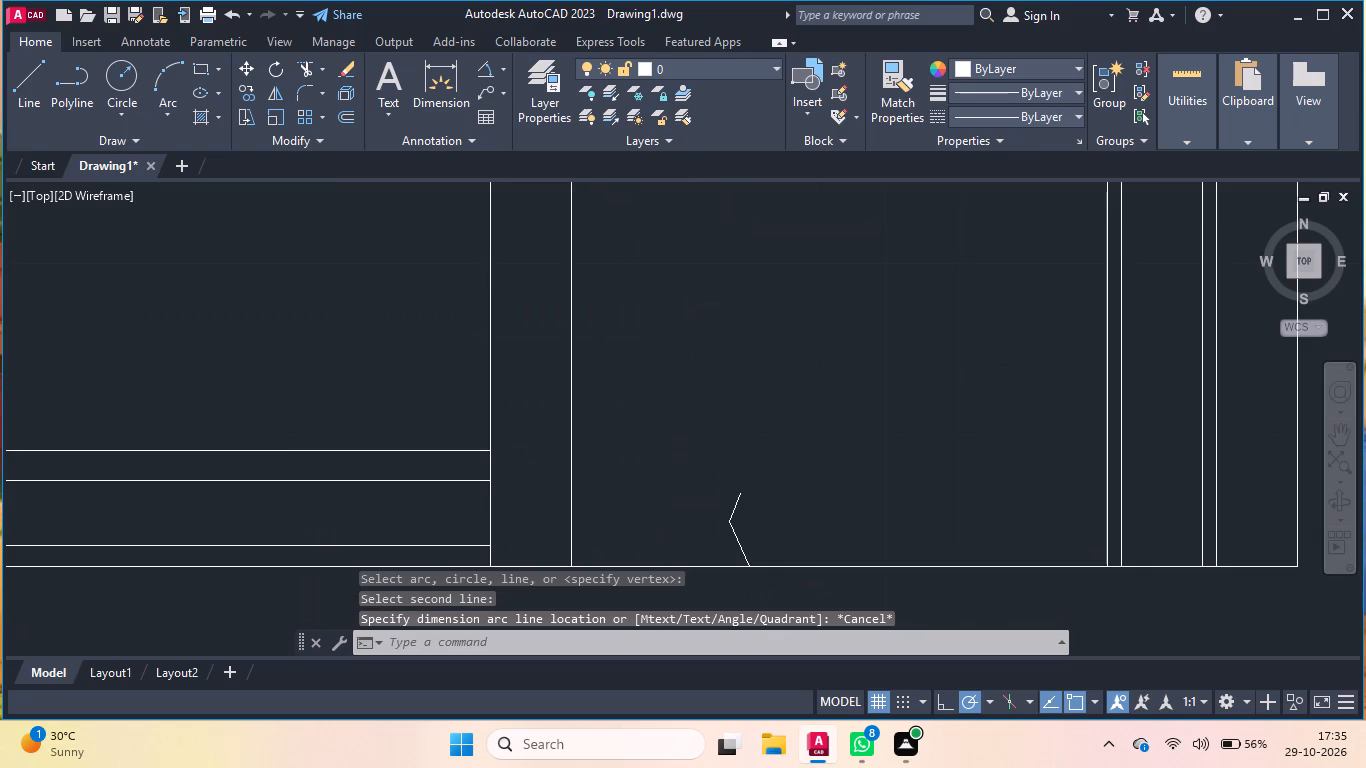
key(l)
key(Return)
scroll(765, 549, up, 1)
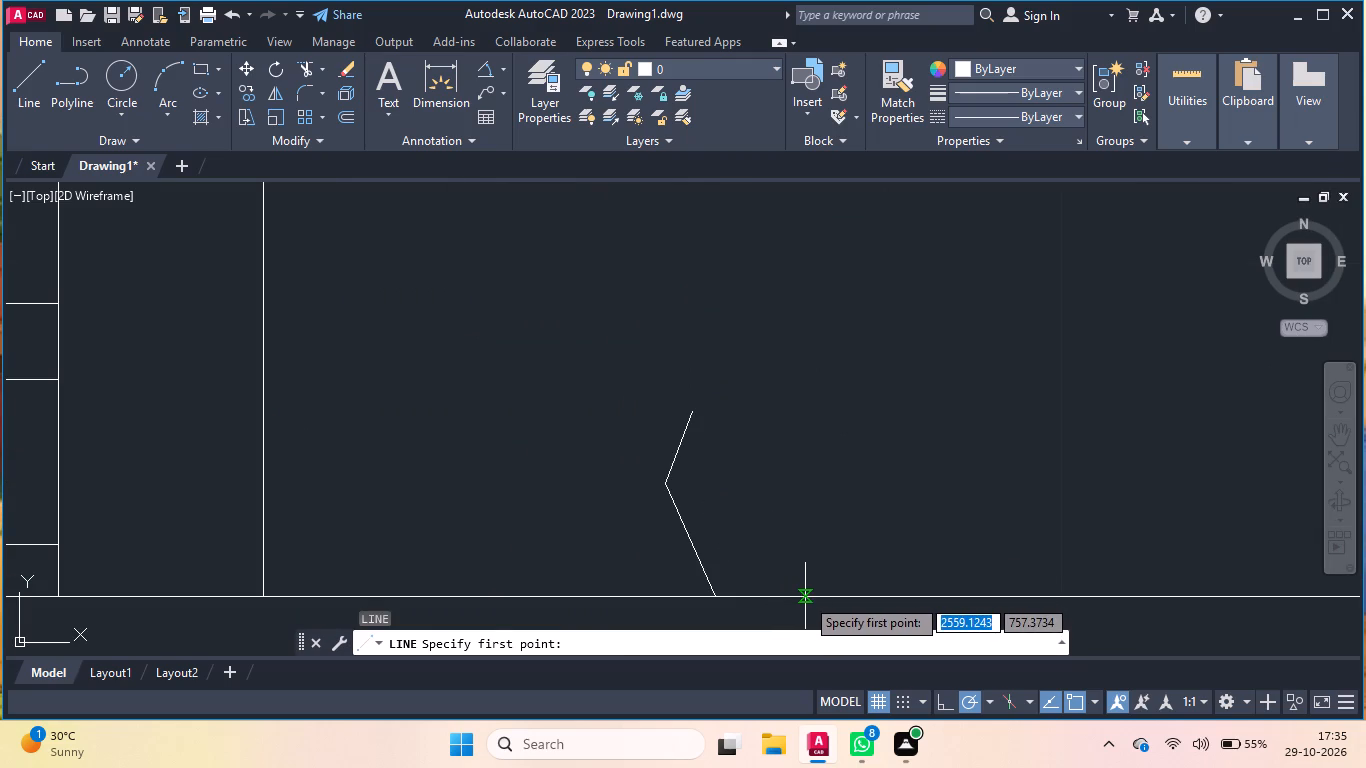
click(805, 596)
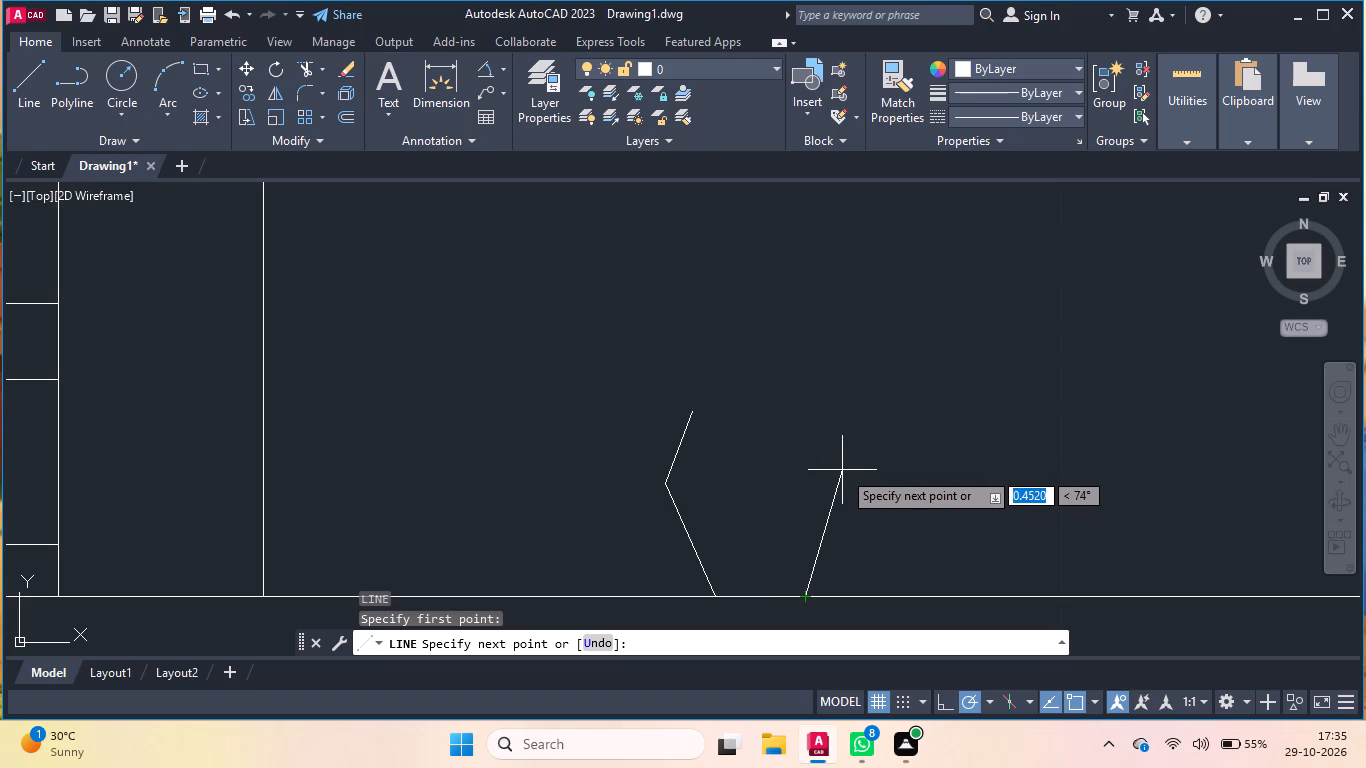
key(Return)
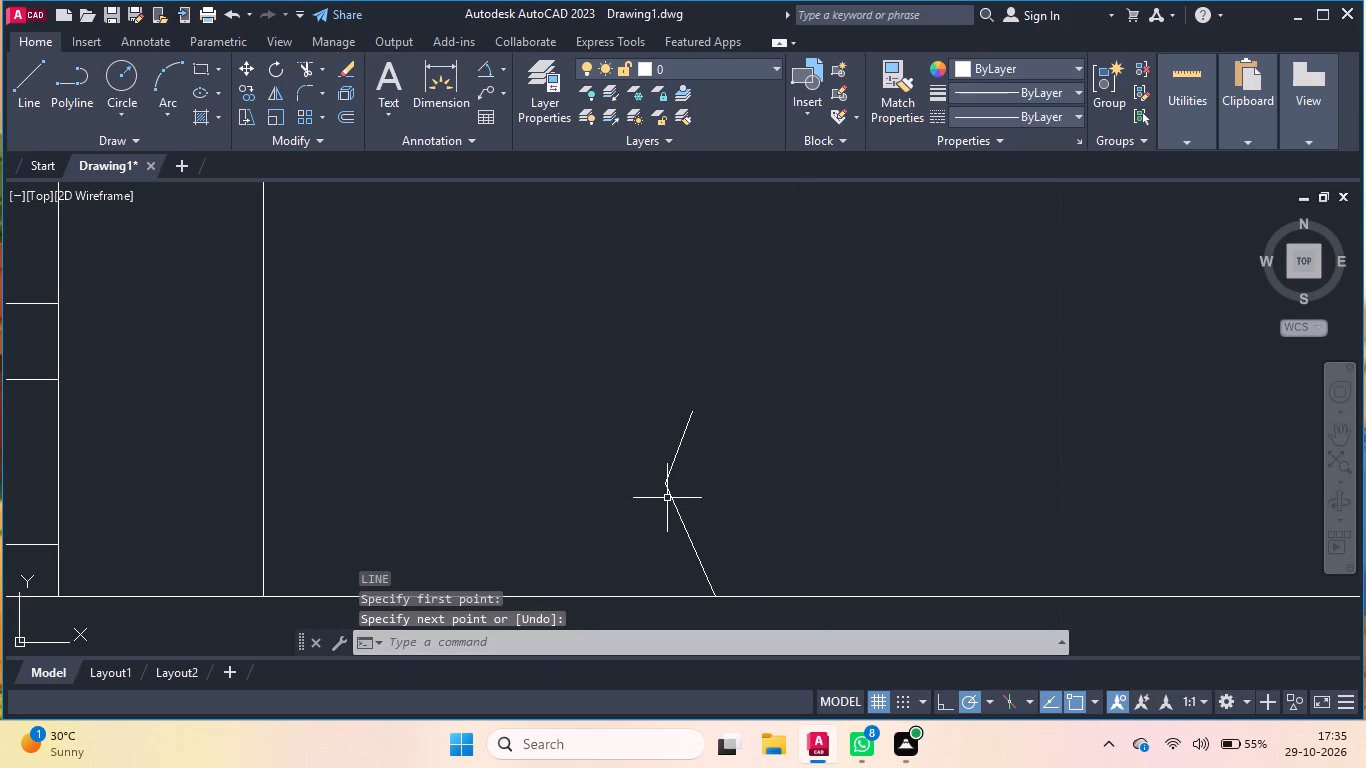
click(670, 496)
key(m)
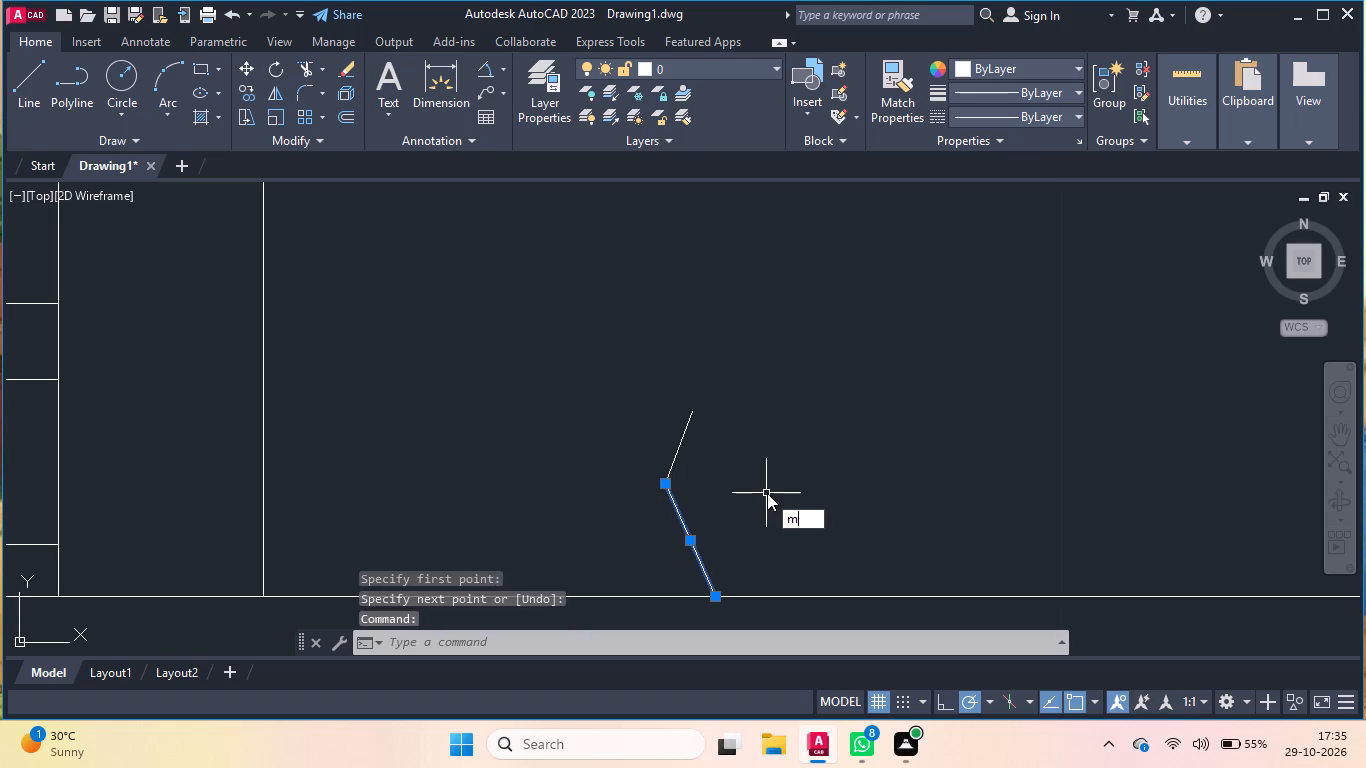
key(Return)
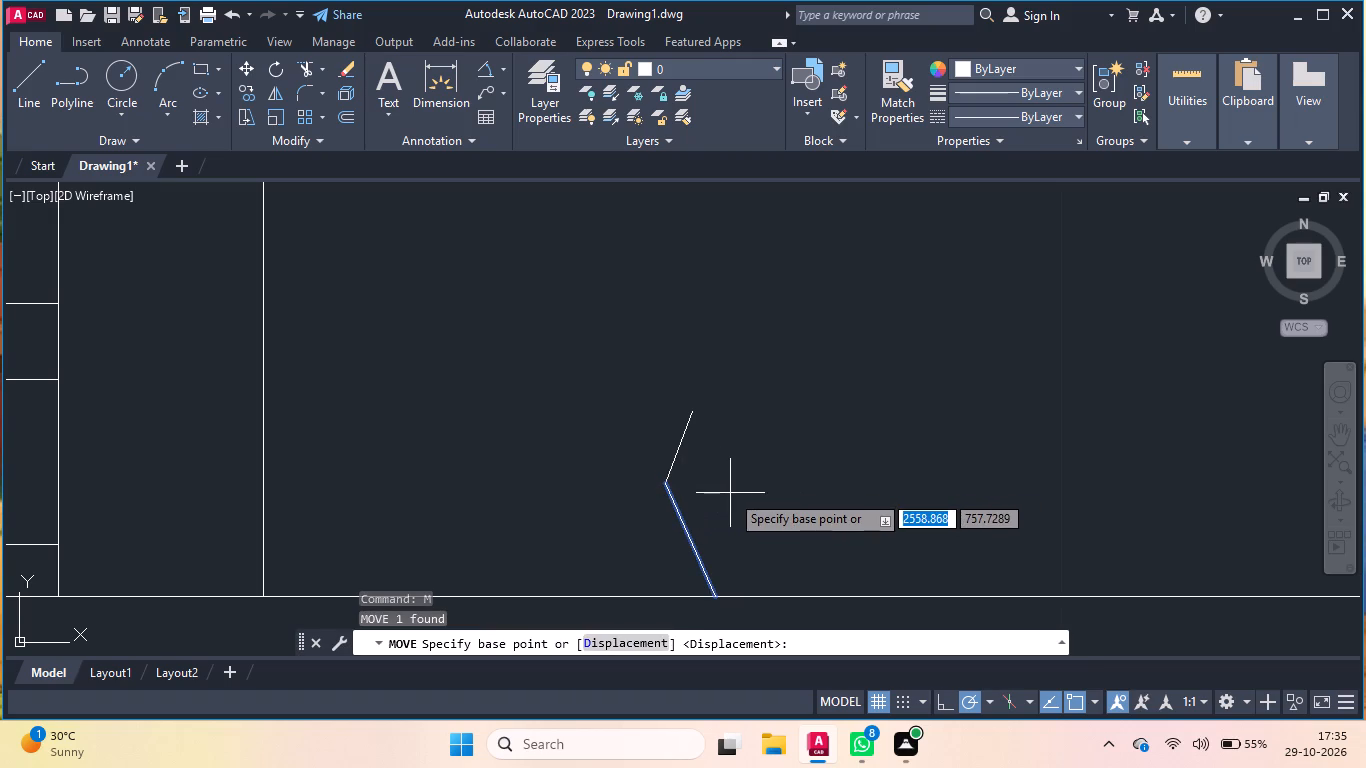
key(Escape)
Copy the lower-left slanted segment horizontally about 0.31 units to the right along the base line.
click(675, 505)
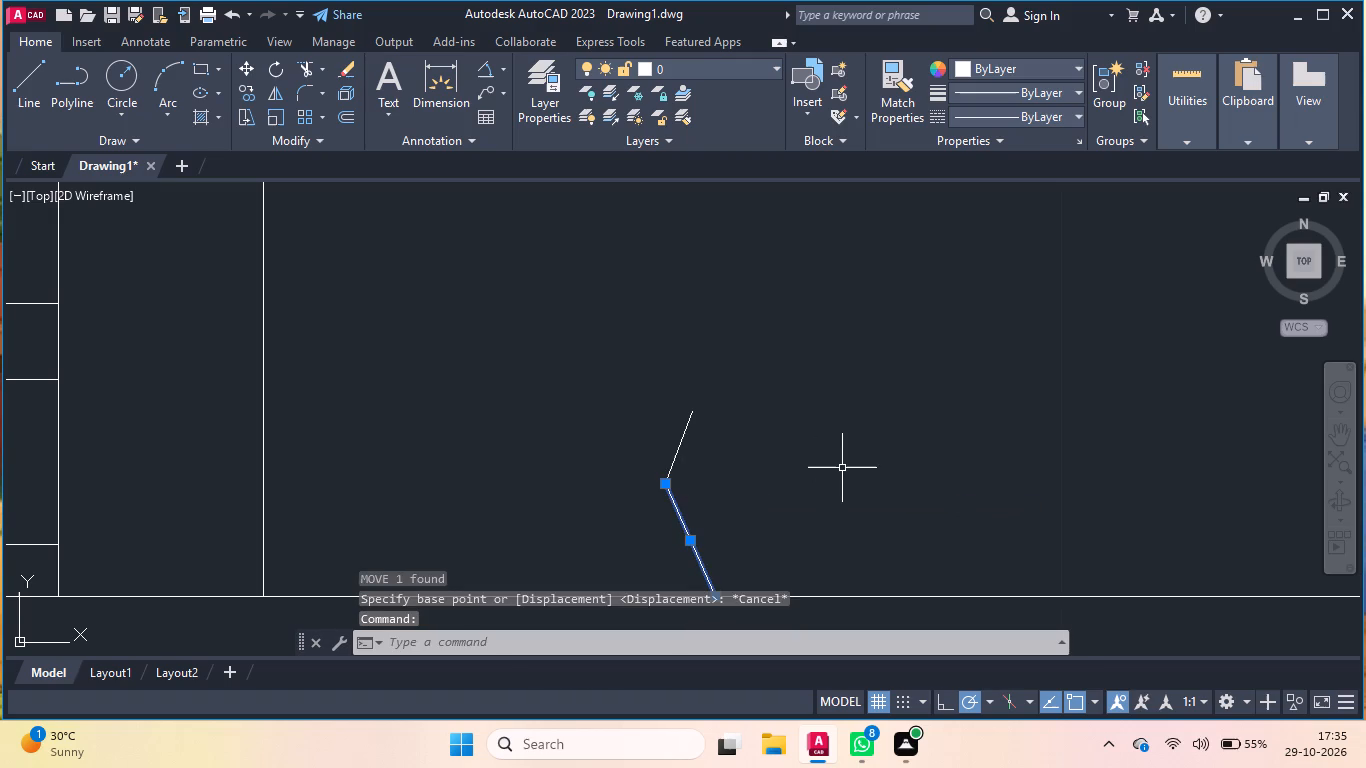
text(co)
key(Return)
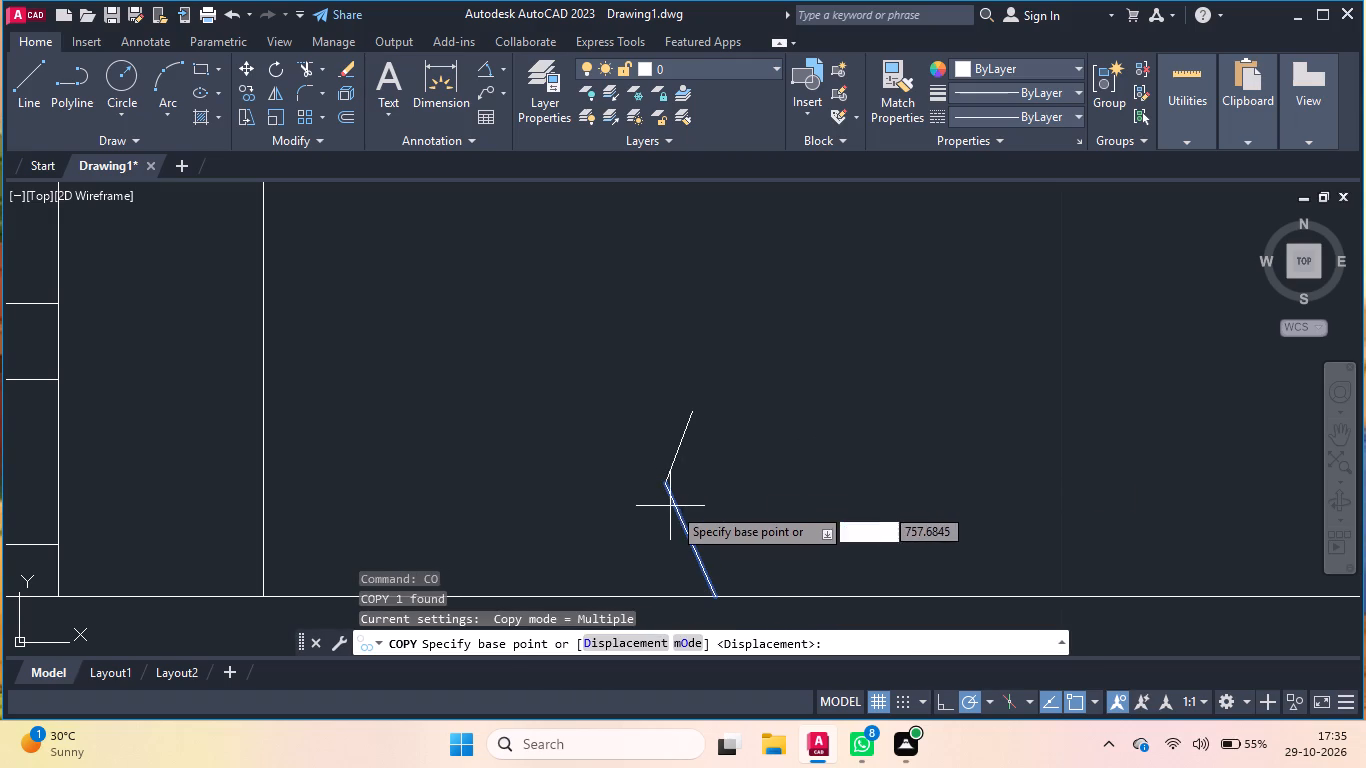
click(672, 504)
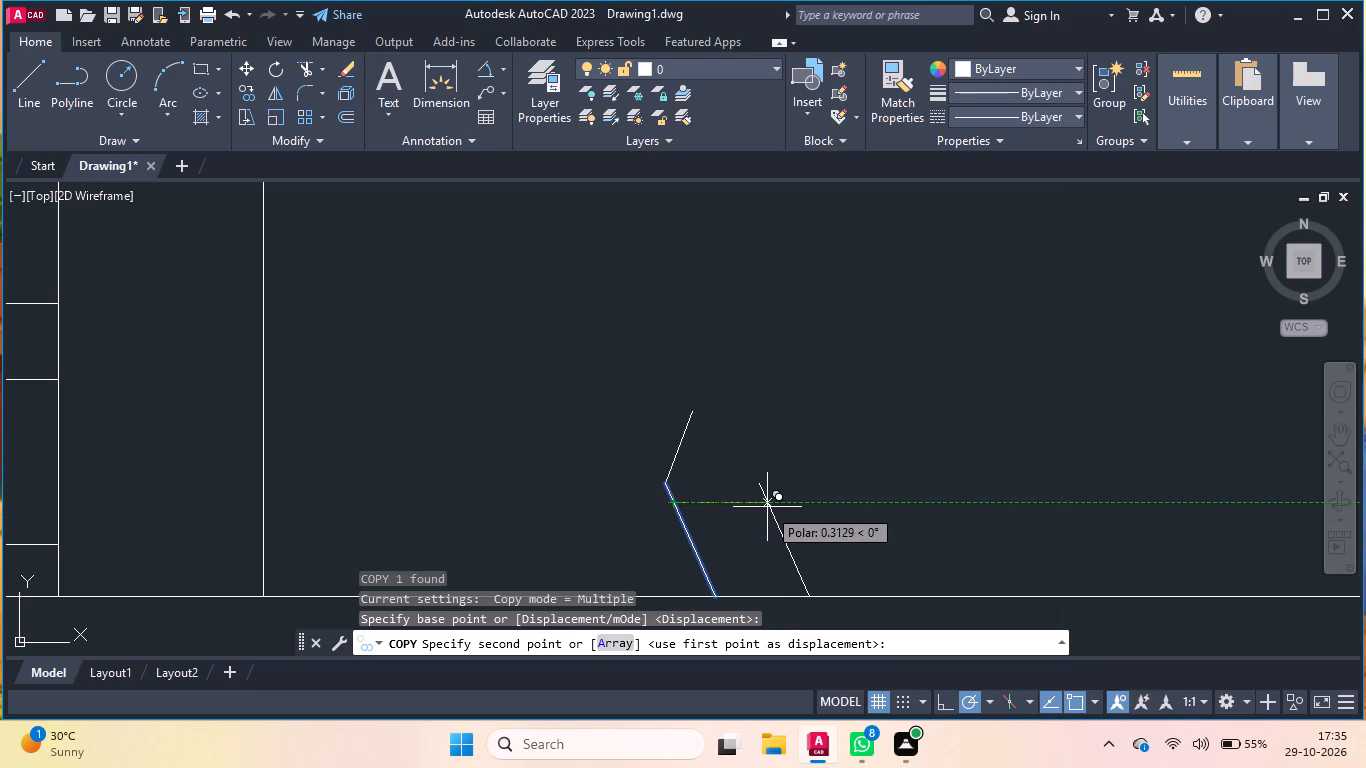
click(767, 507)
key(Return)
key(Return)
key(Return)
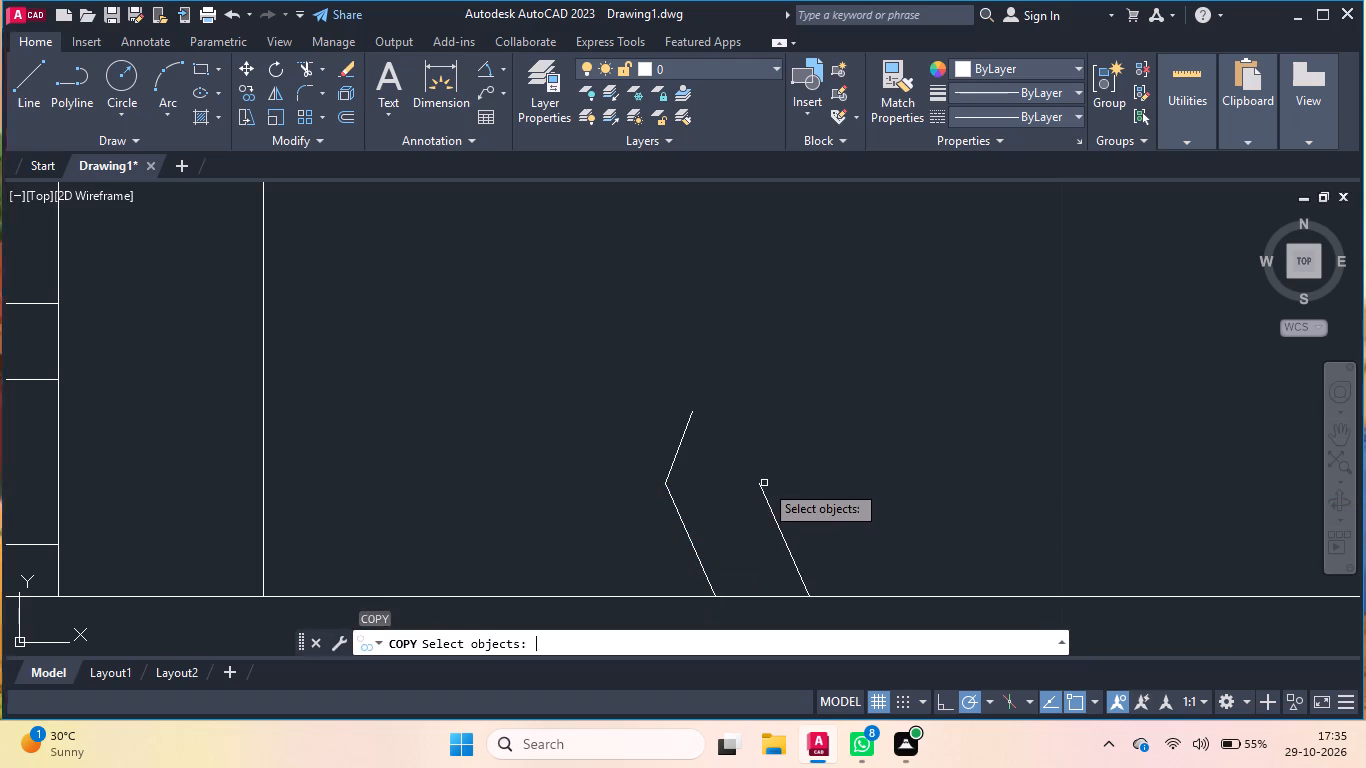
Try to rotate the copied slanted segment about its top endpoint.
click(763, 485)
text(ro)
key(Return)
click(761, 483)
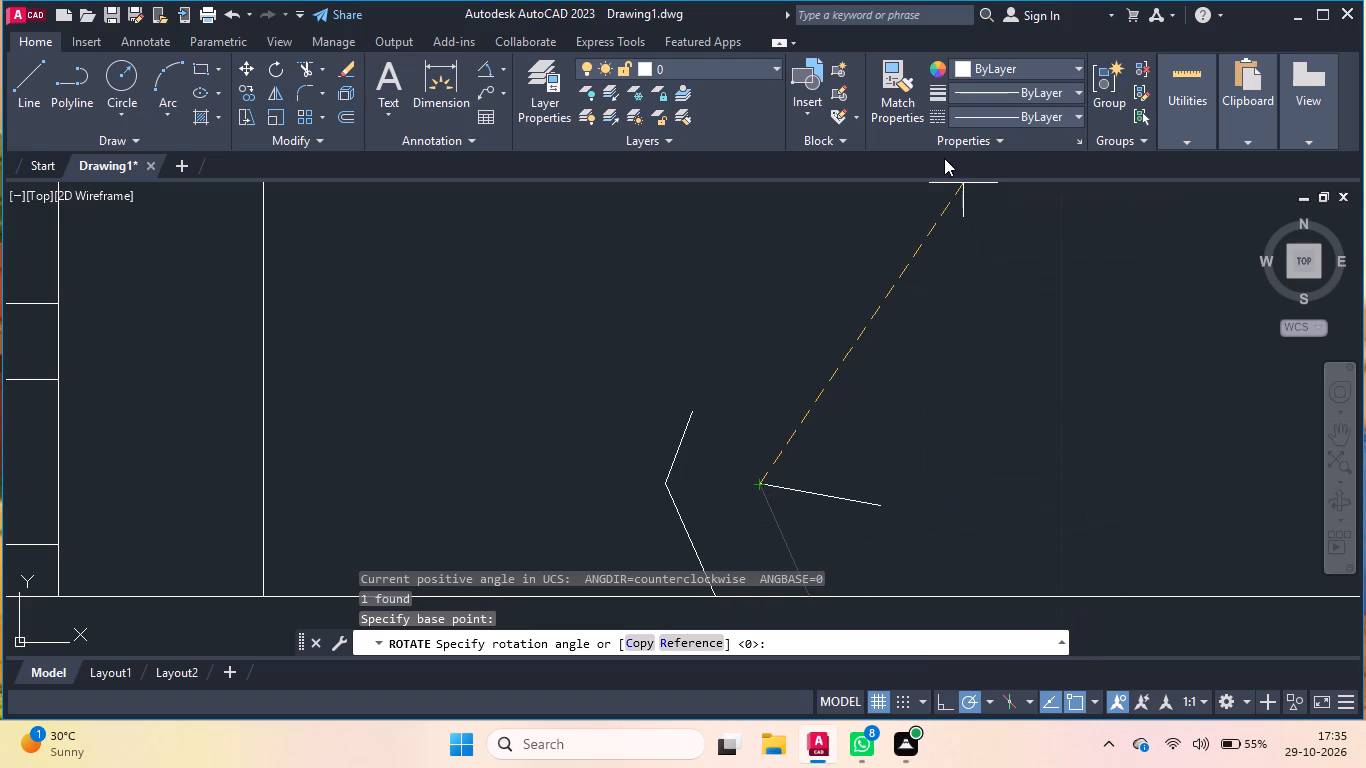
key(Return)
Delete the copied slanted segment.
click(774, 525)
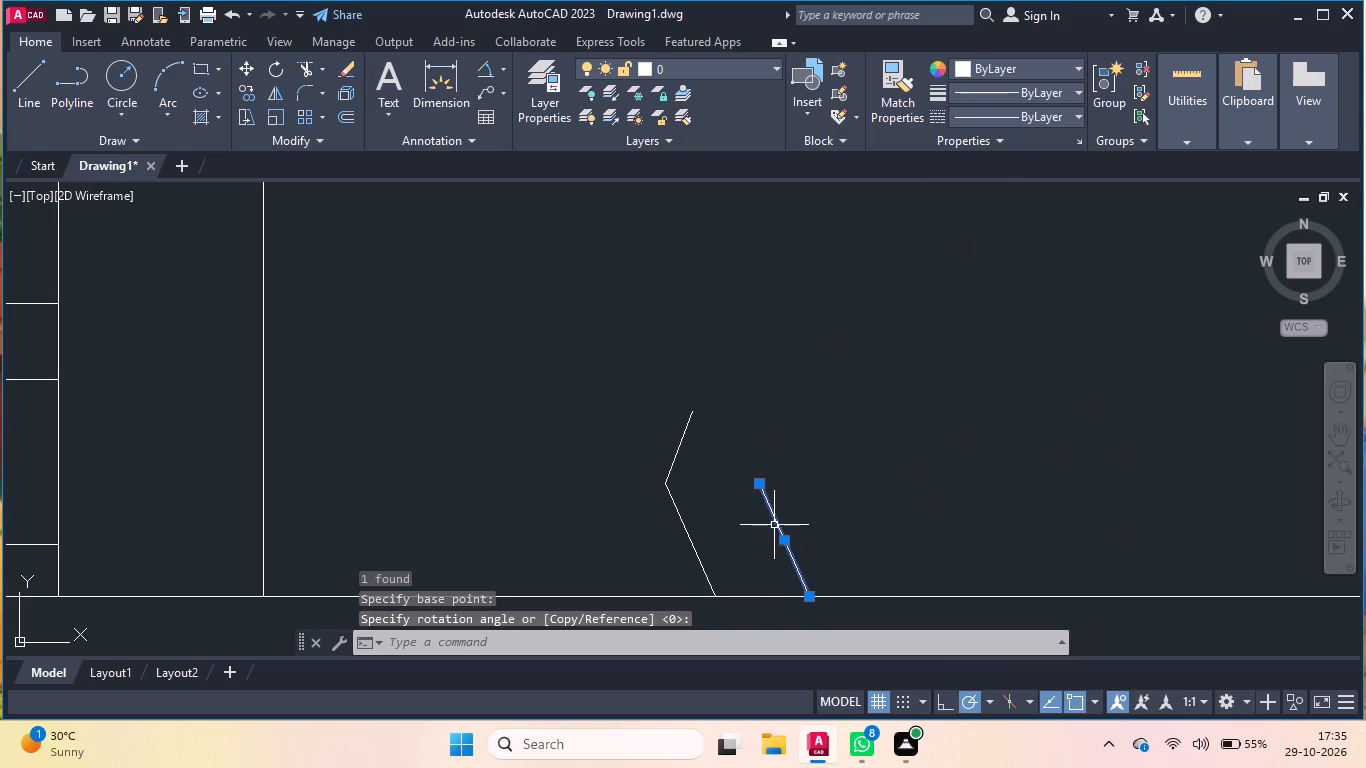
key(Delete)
Draw the hexagon's two right-side segments from the base line, with corners level with and about 0.54 and 0.37 from the left-side corners.
key(l)
key(Return)
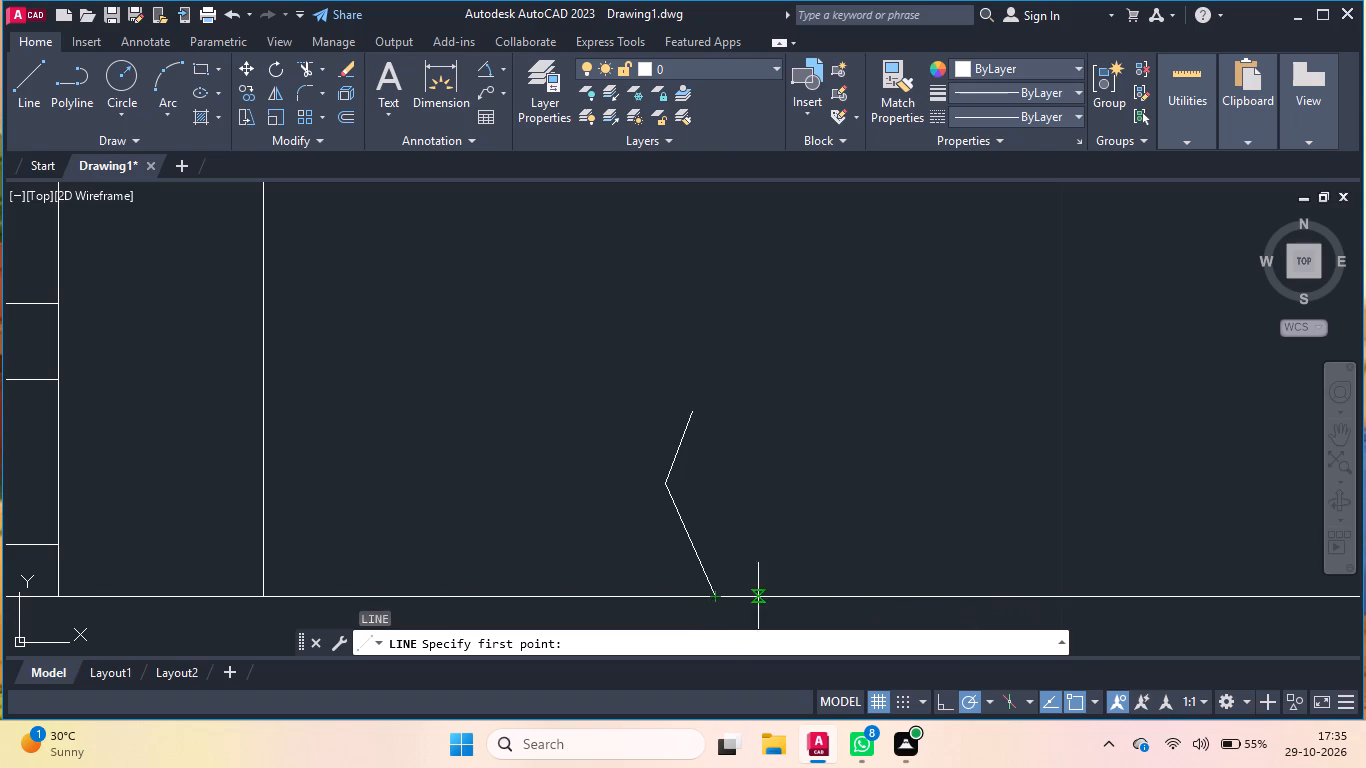
click(792, 595)
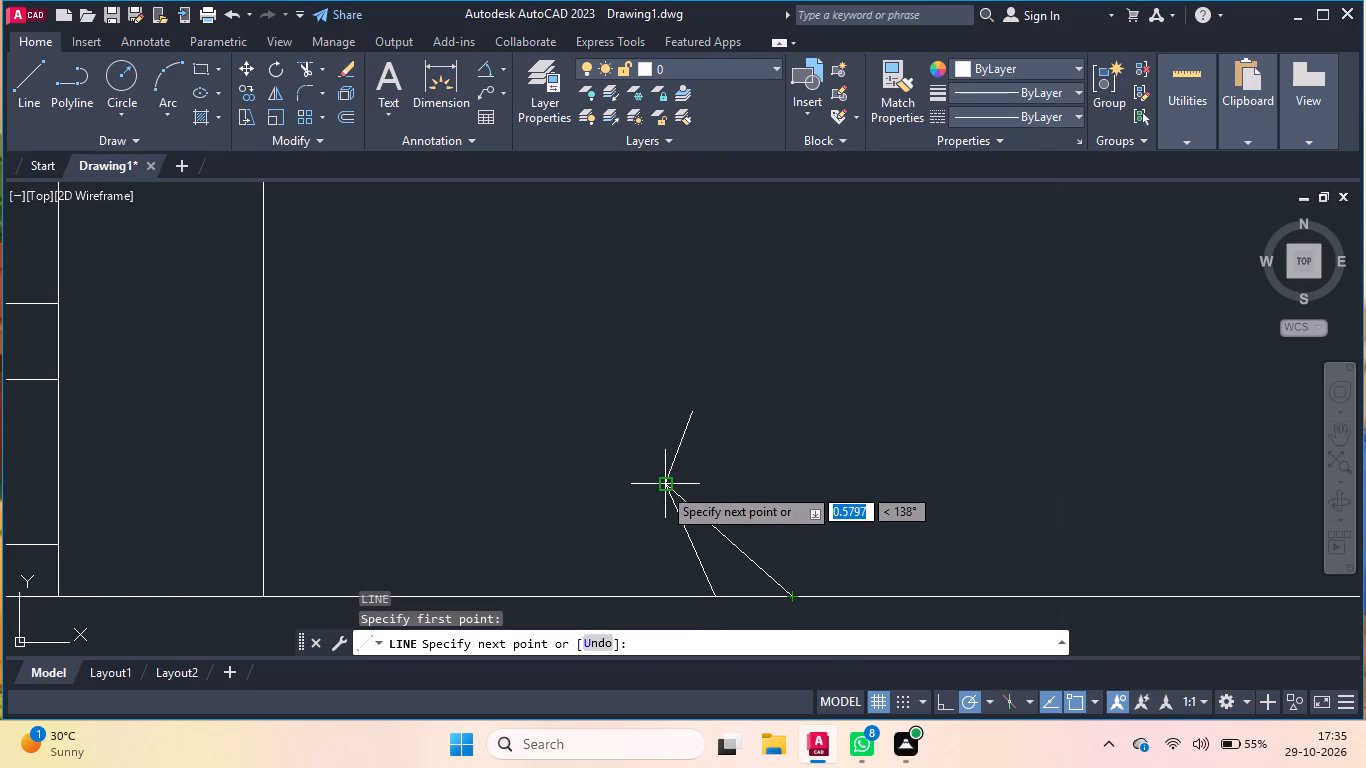
click(824, 481)
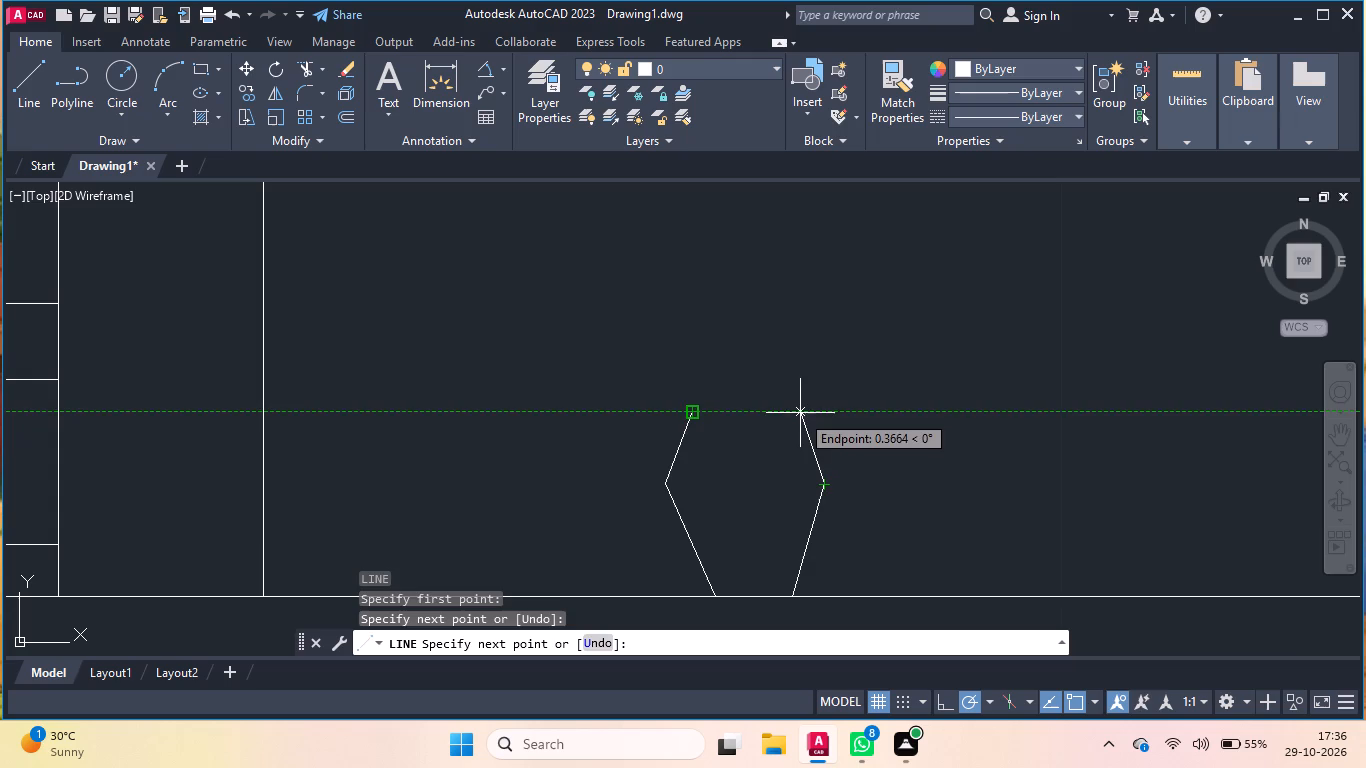
click(800, 412)
key(Return)
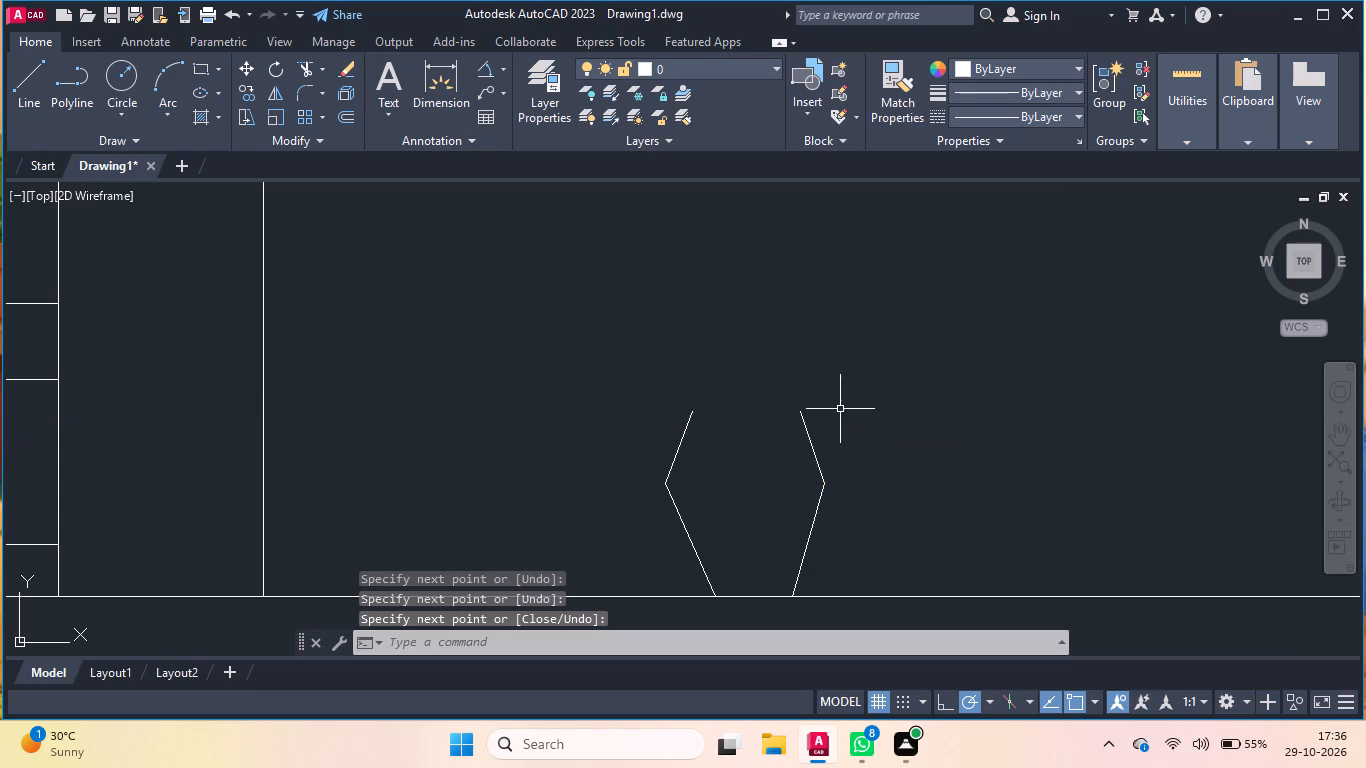
Close the hexagonal shape with a horizontal top line about 0.37 long between the two upper side endpoints.
key(Return)
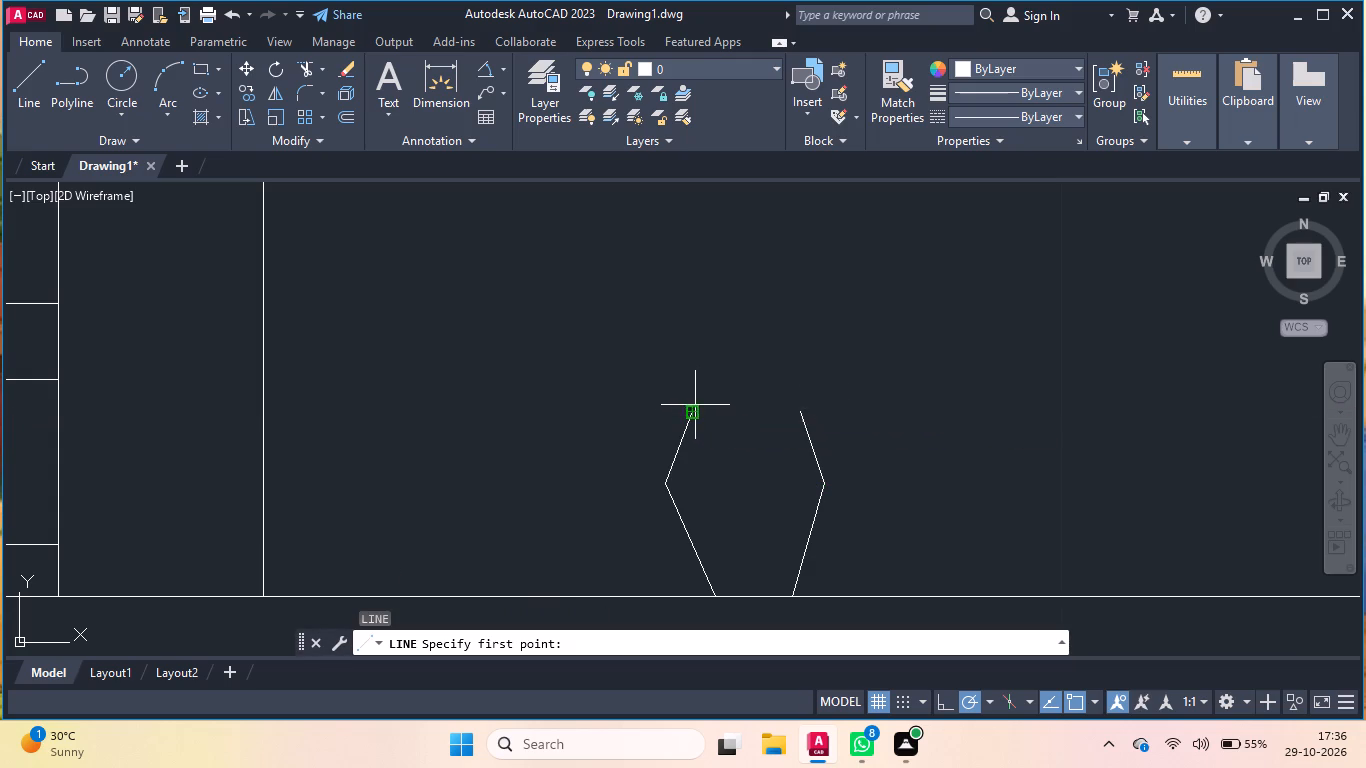
click(695, 407)
click(798, 407)
key(Return)
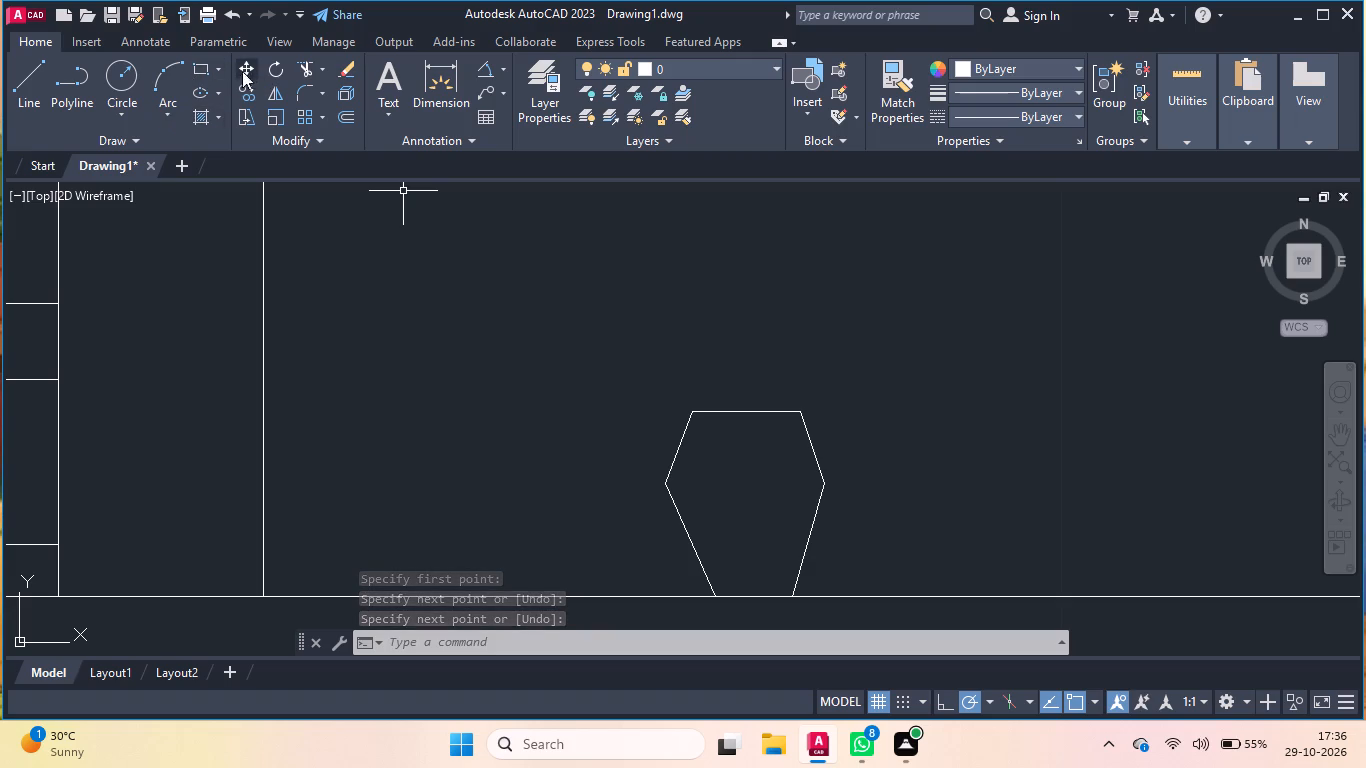
Draw a low left-curving leaf from the top edge's midpoint with two three-point arcs, the second passing through the first's tip.
click(166, 64)
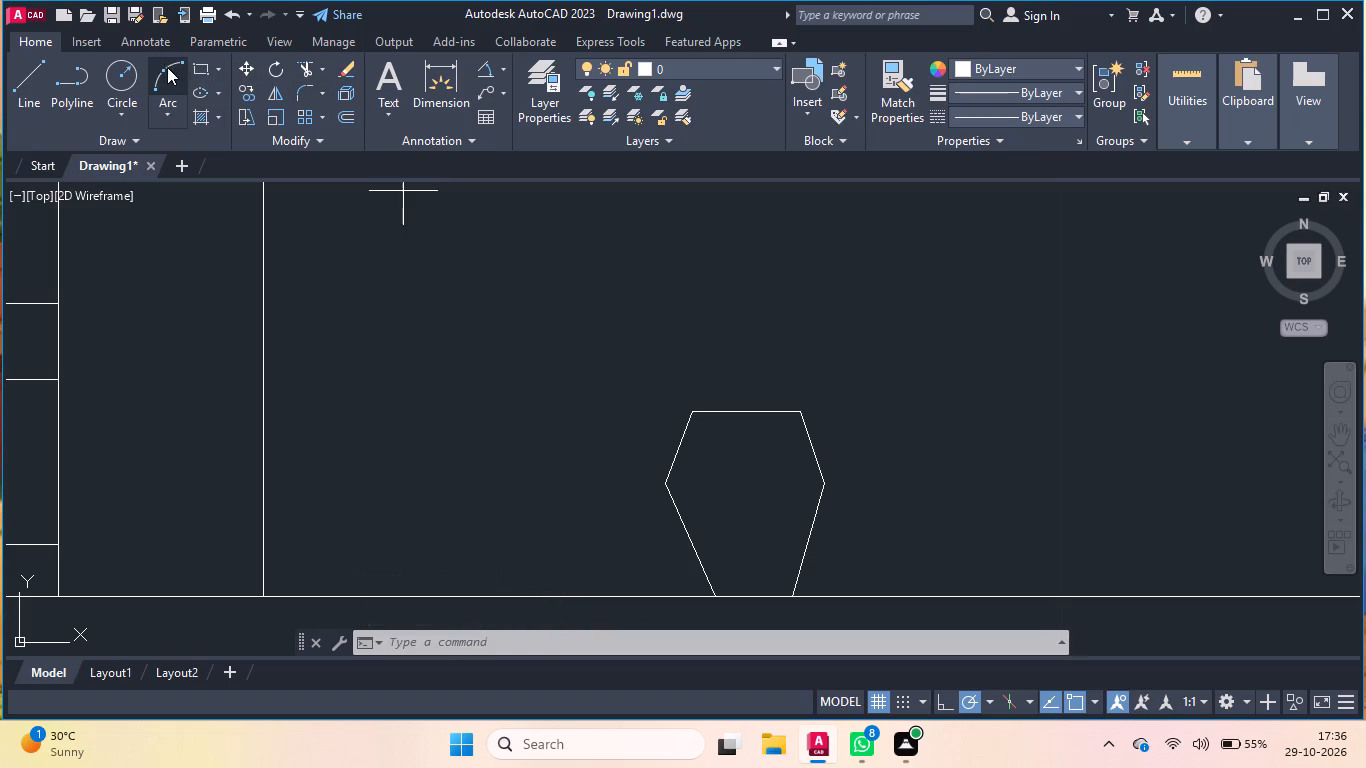
scroll(739, 360, up, 3)
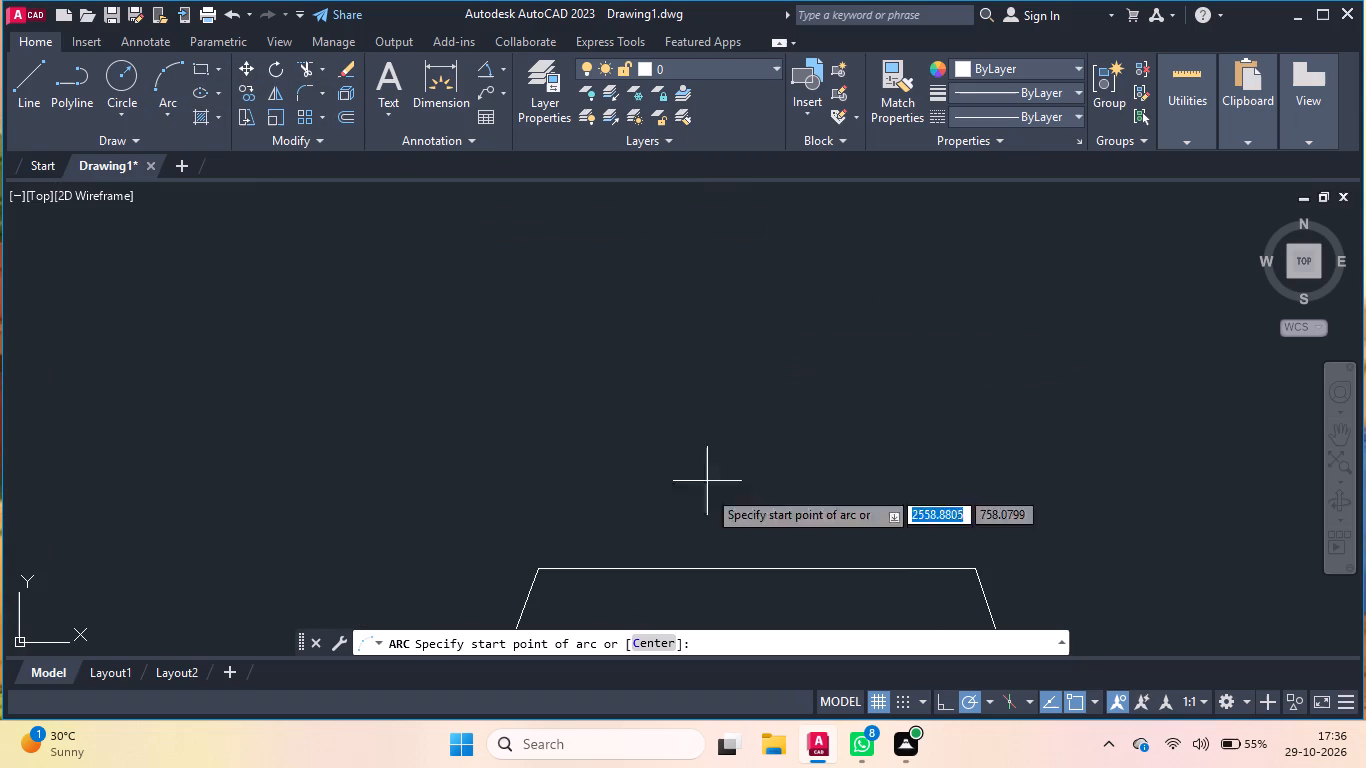
click(757, 566)
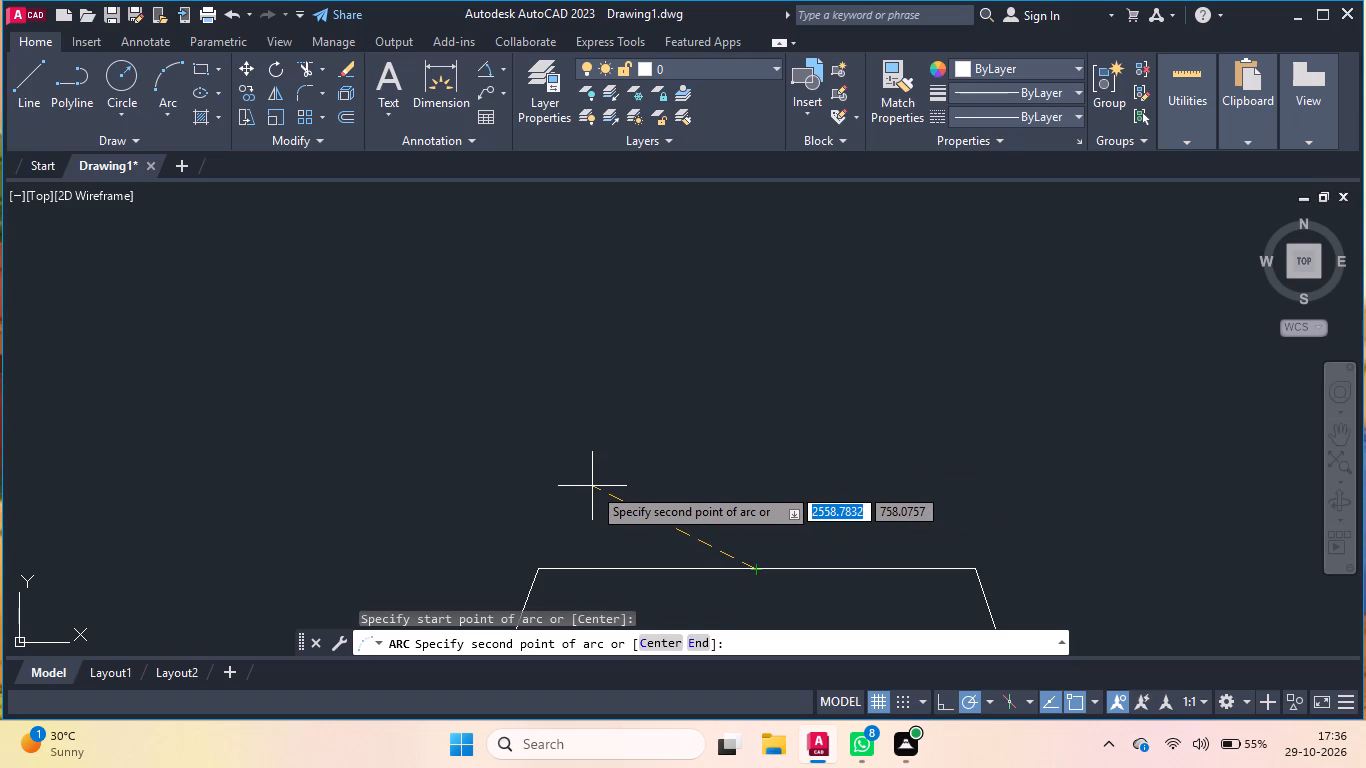
click(581, 470)
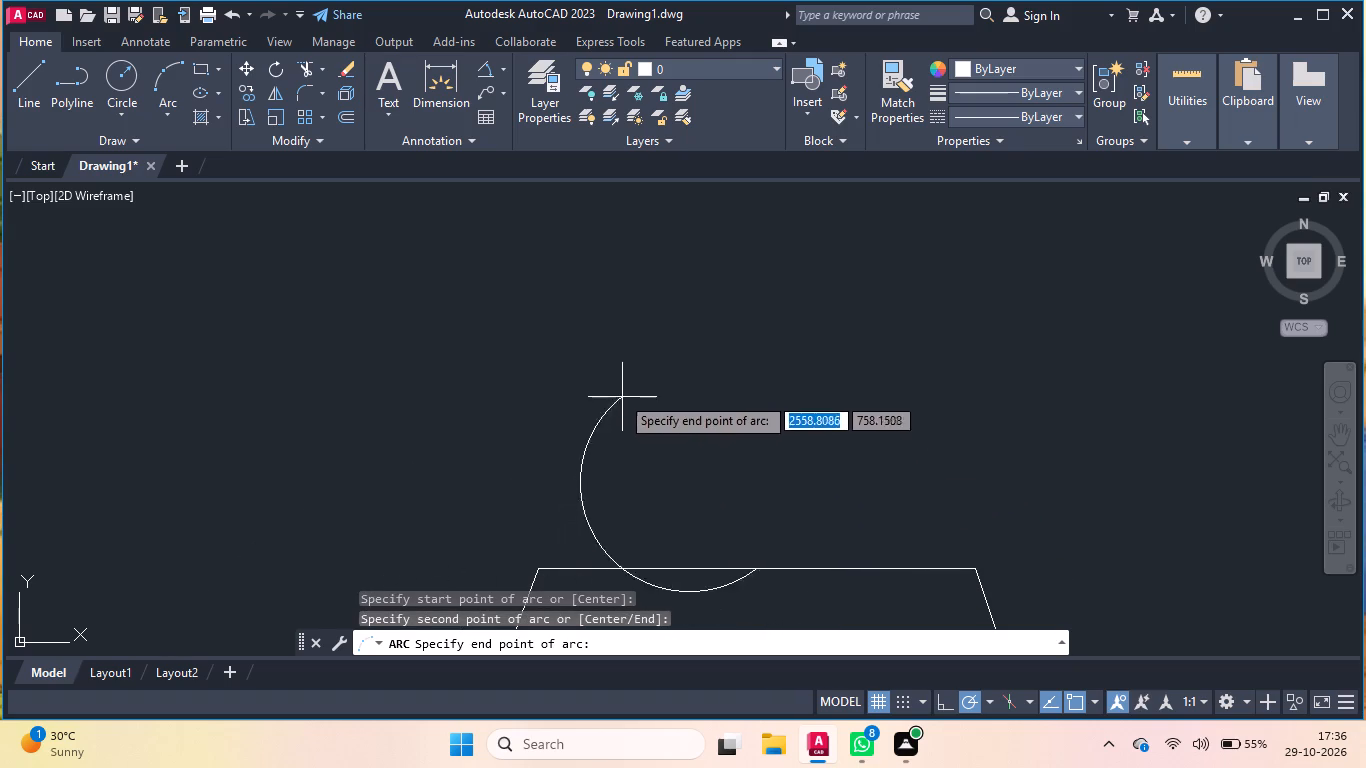
click(562, 479)
key(Return)
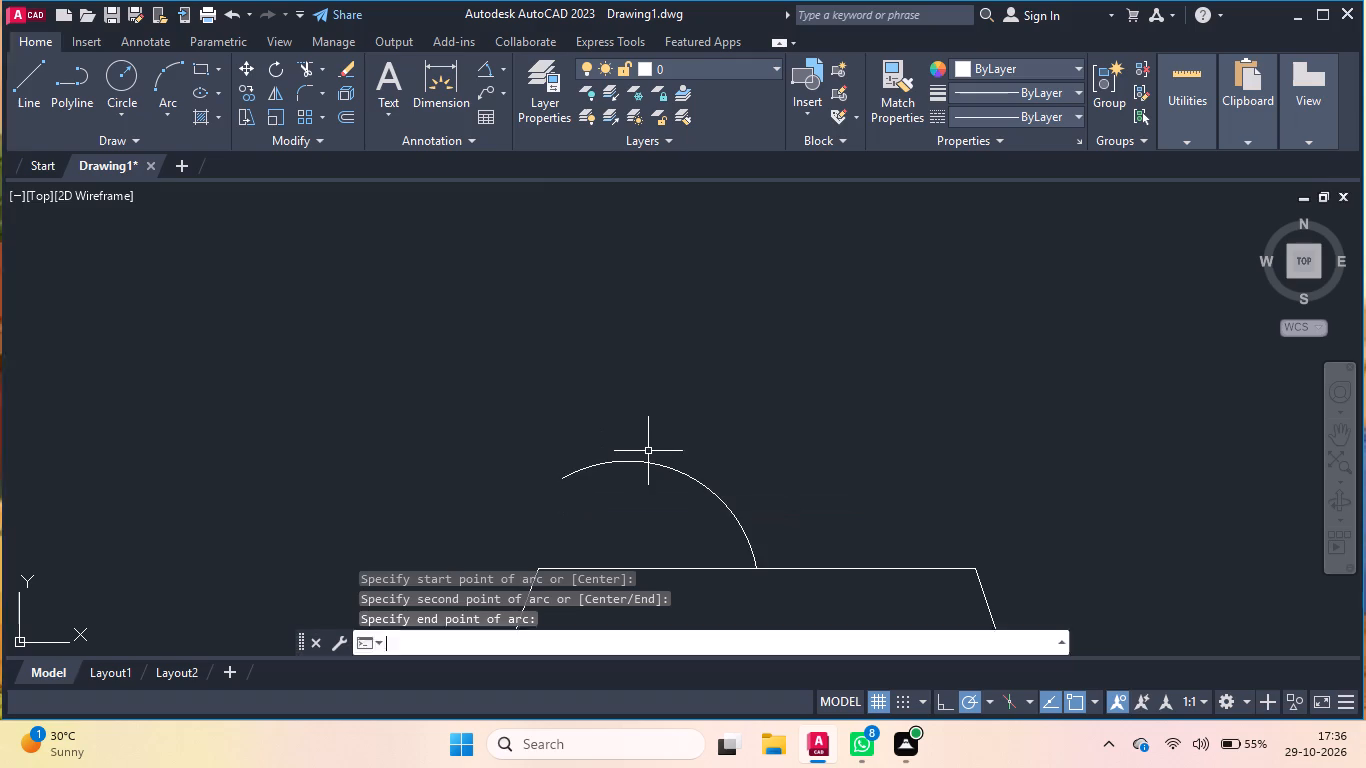
click(756, 563)
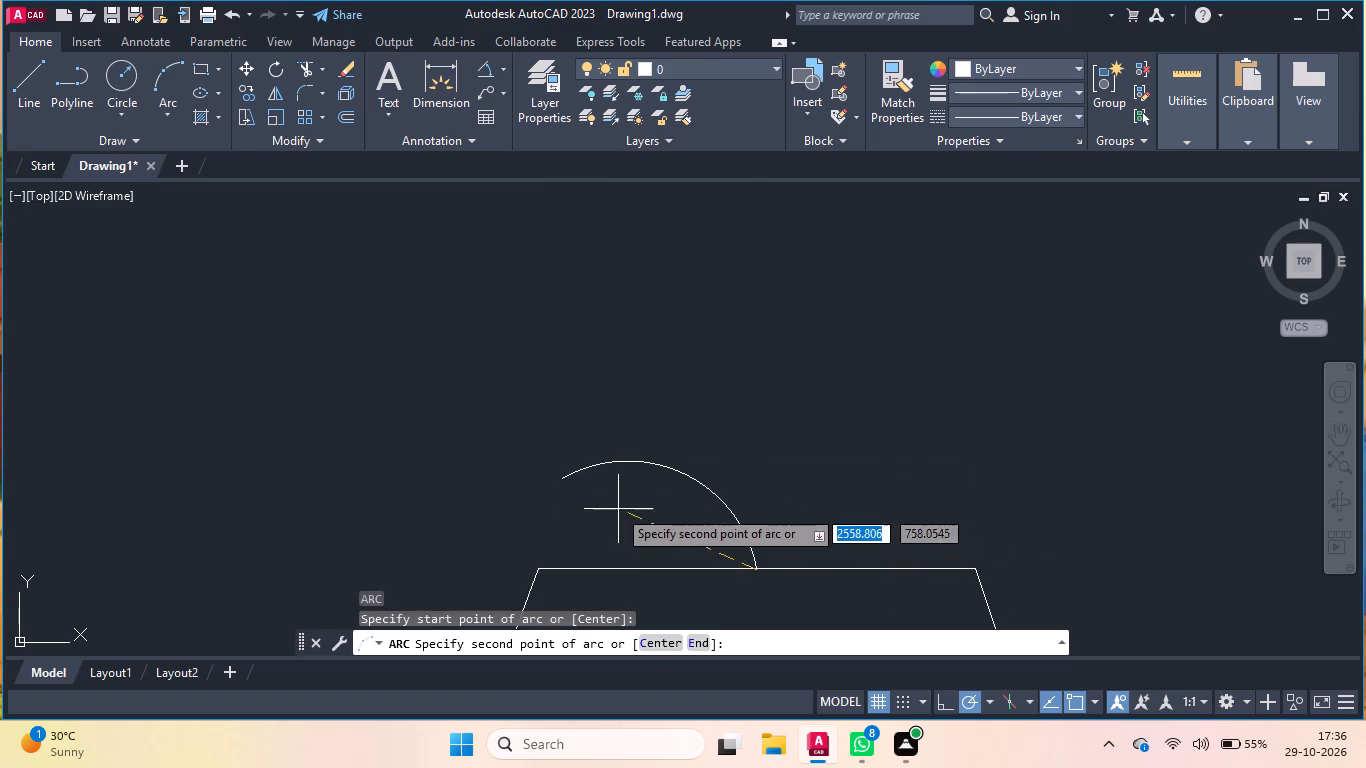
click(567, 478)
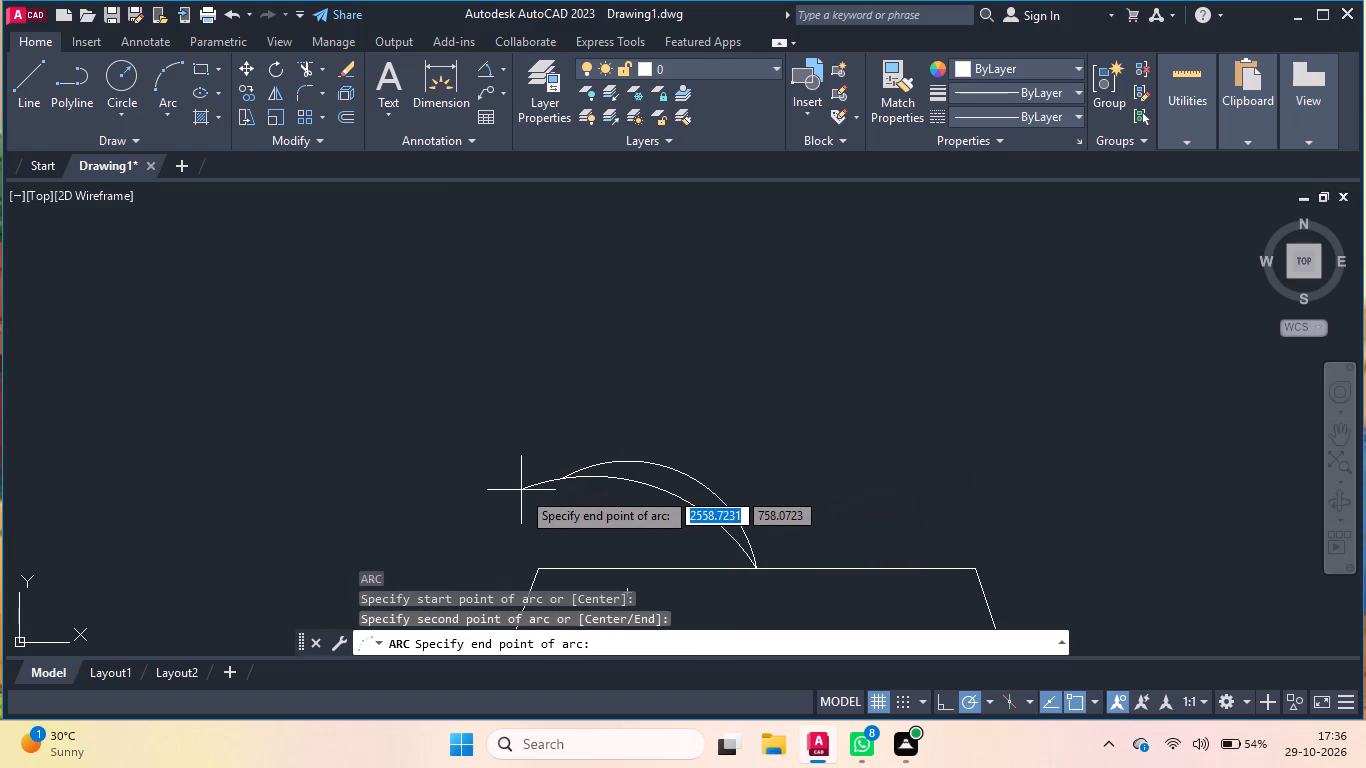
click(524, 491)
Draw a taller left-curving leaf above the low one with two three-point arcs from the top edge's midpoint, meeting at the first's tip.
key(Return)
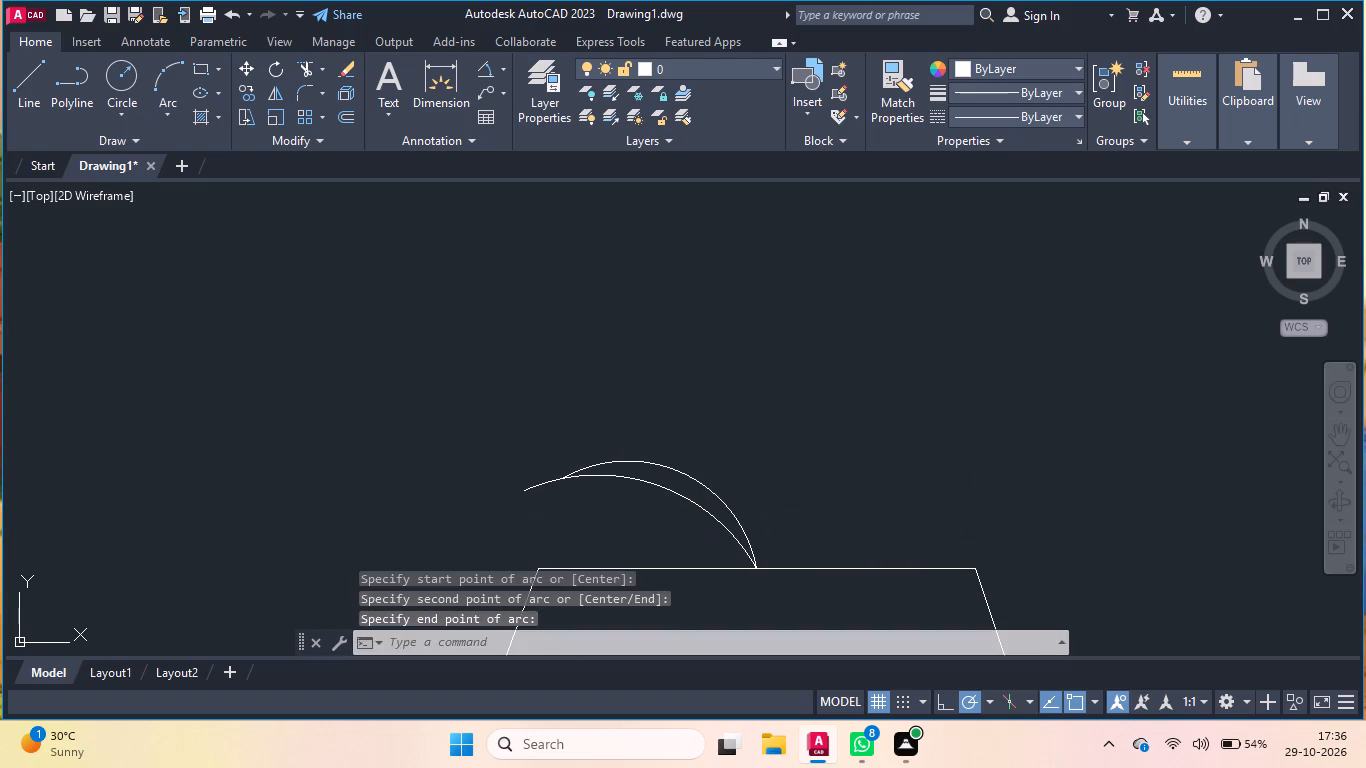
click(756, 564)
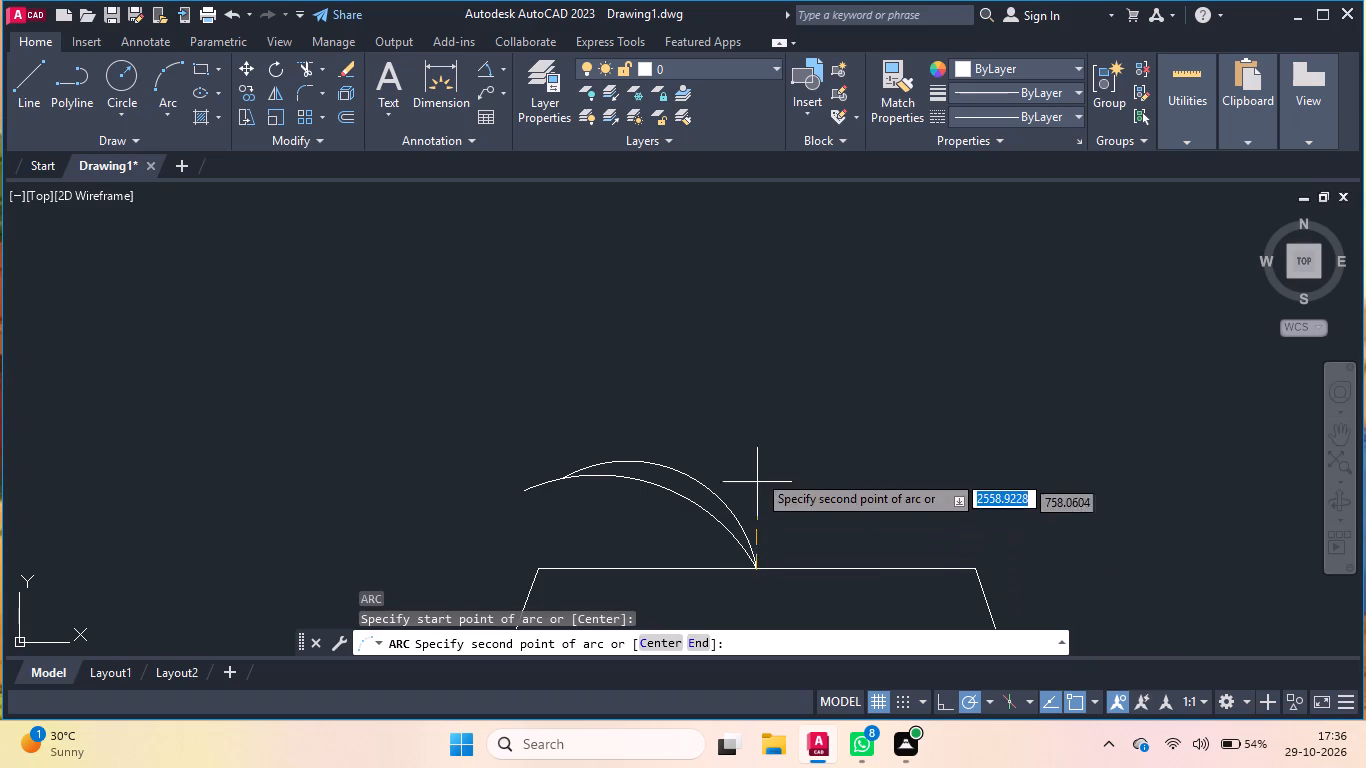
click(616, 358)
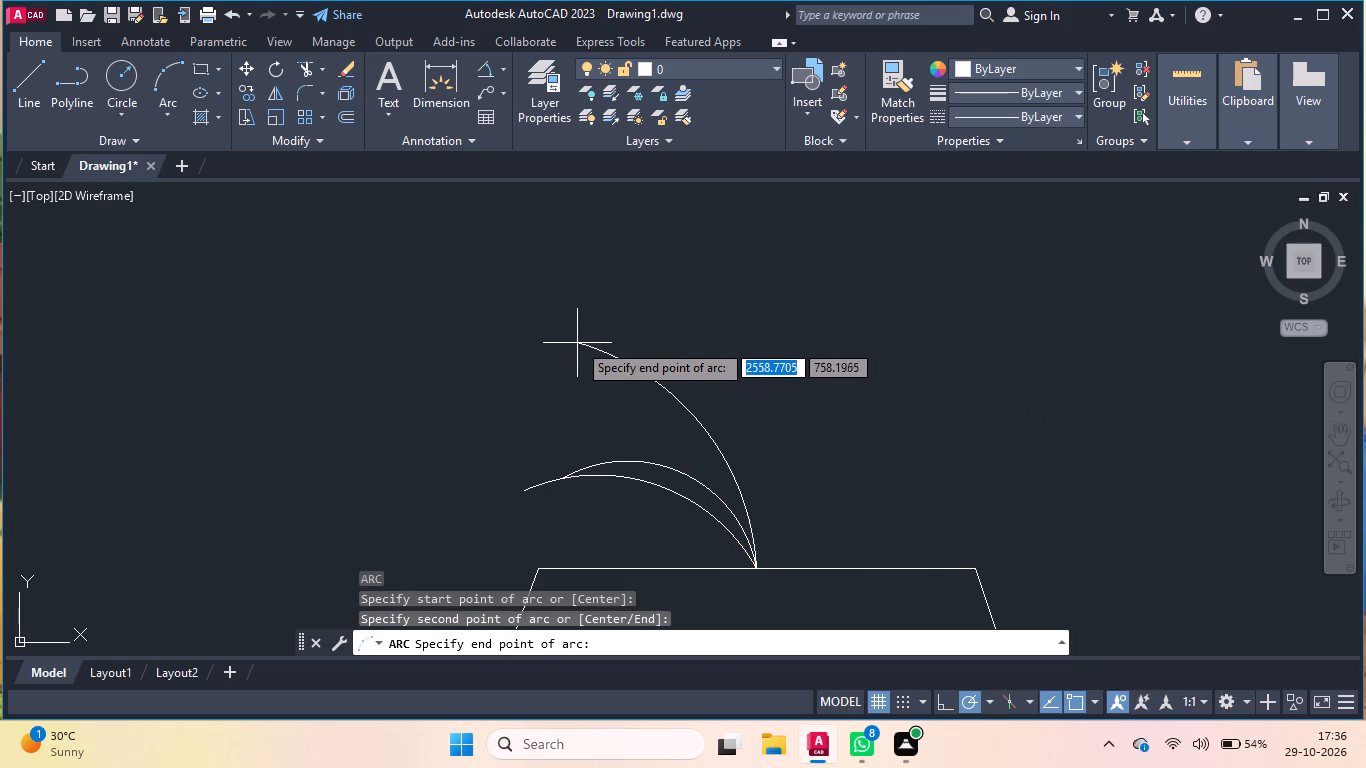
click(577, 341)
key(Return)
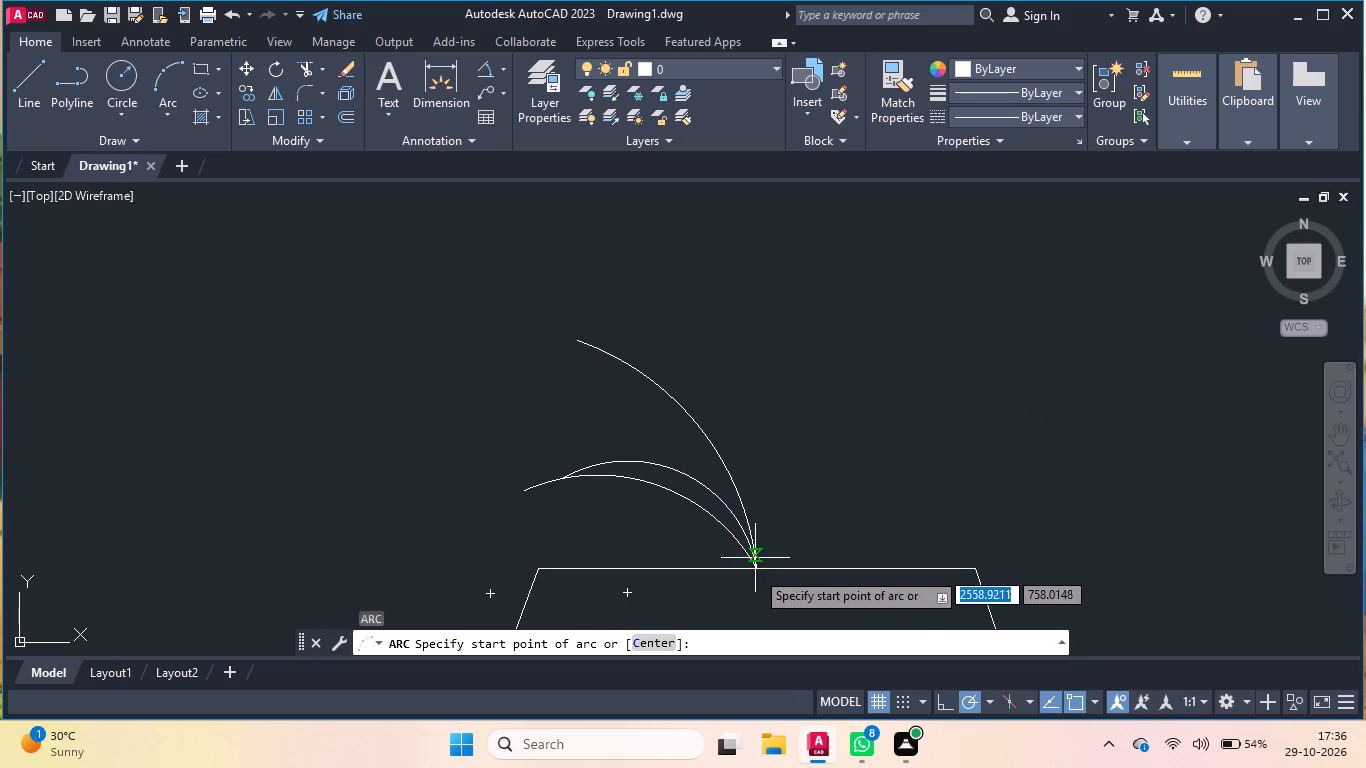
click(755, 567)
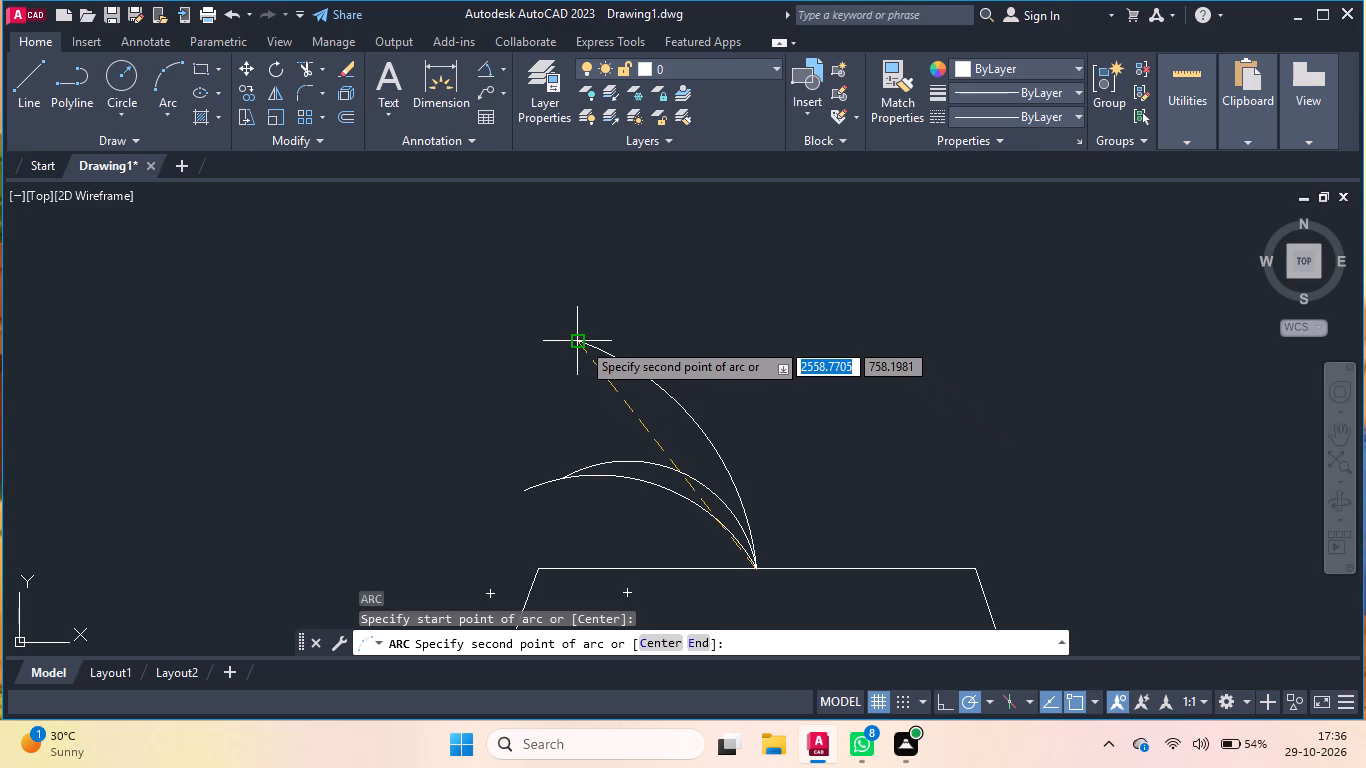
click(581, 340)
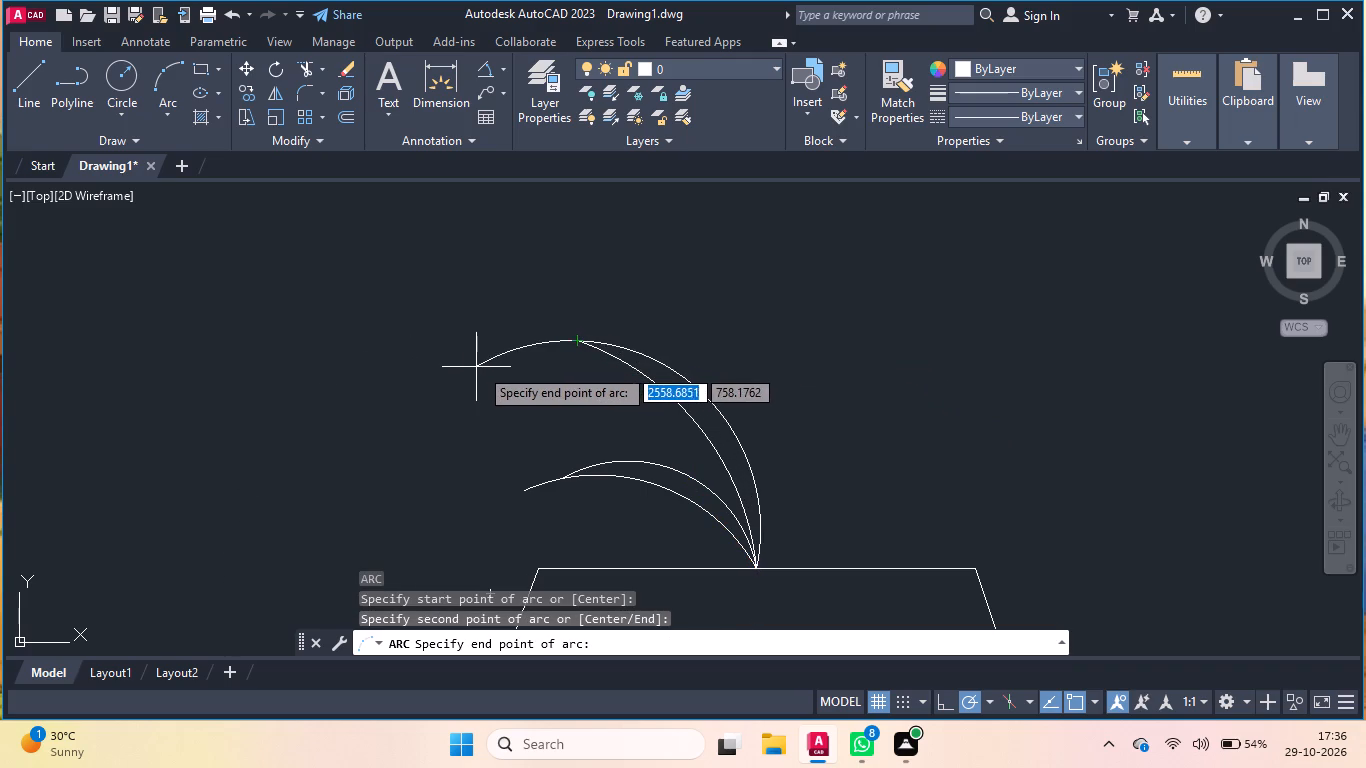
click(485, 367)
Draw a low right-curving leaf with two three-point arcs from the top edge's midpoint, extending the second down past the pot's upper-right corner.
key(Return)
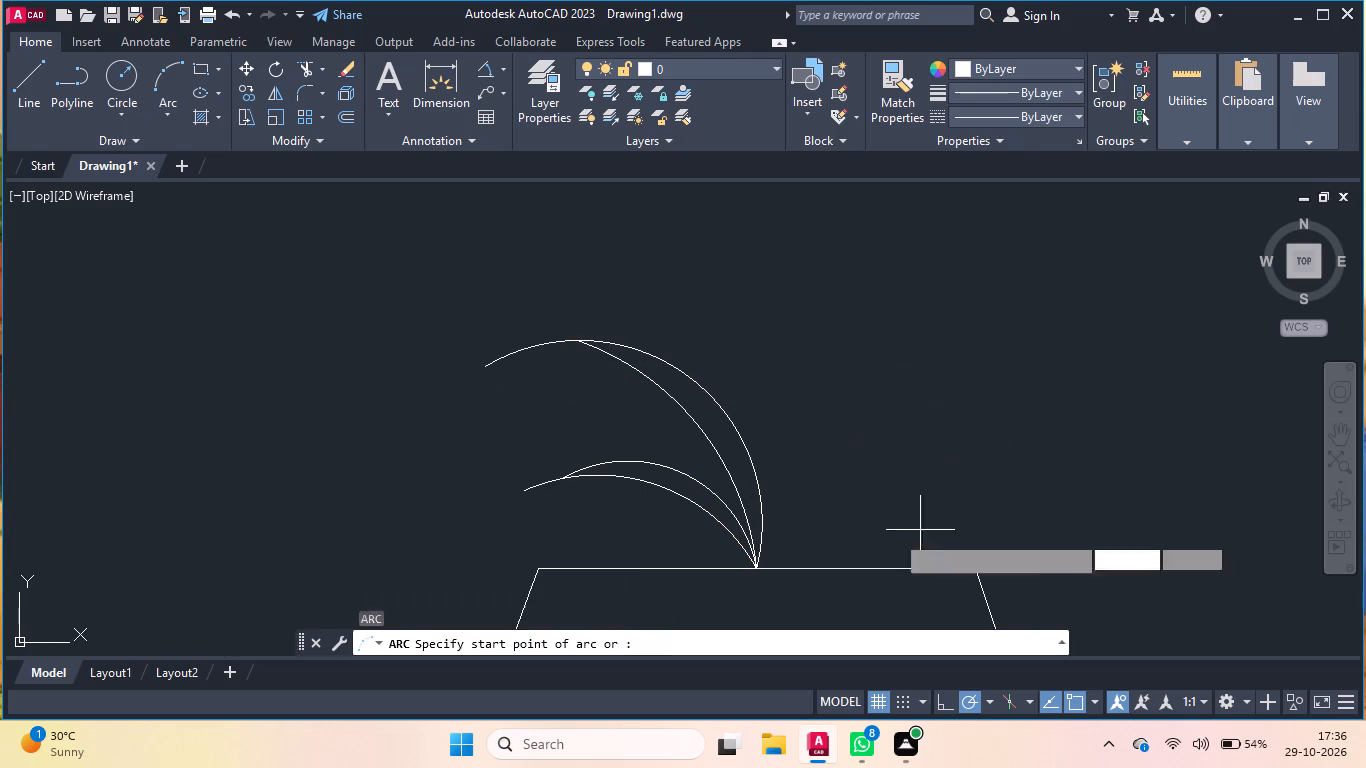
click(757, 565)
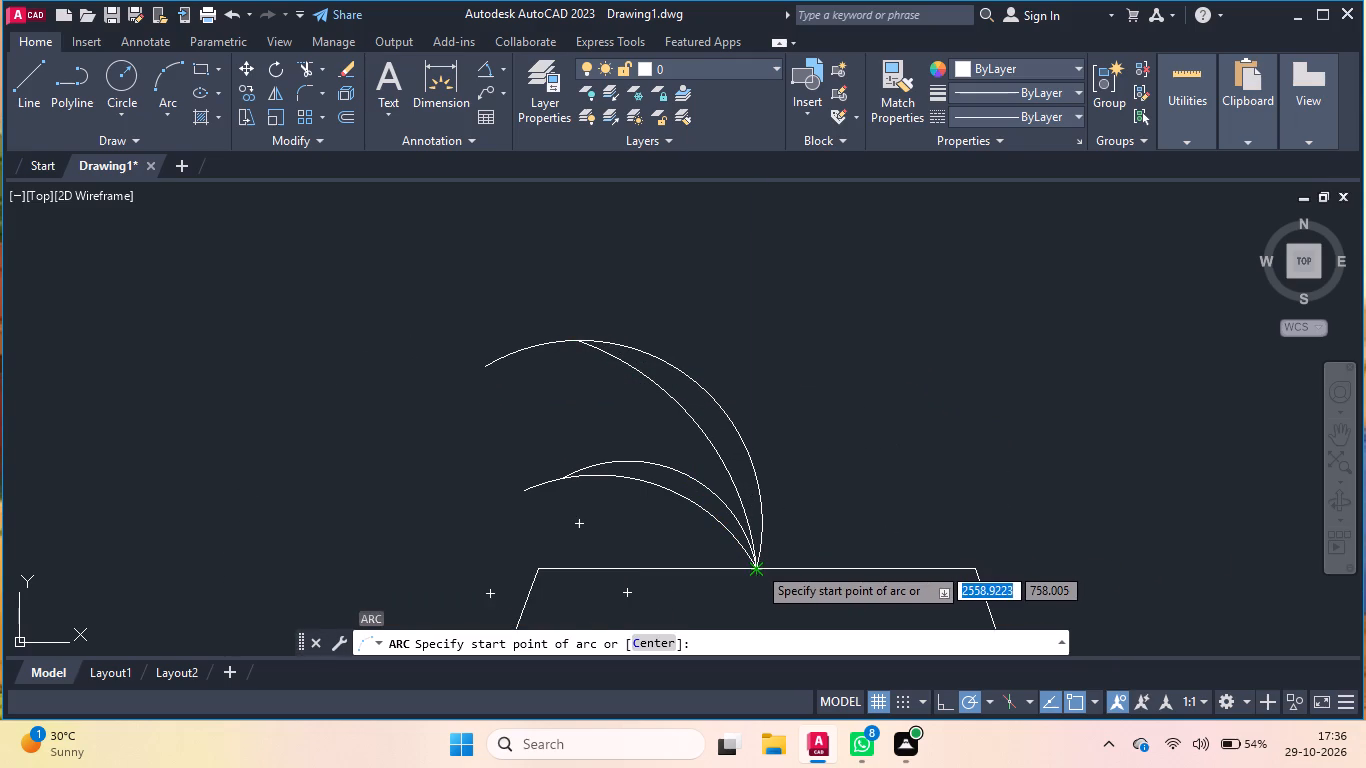
click(948, 513)
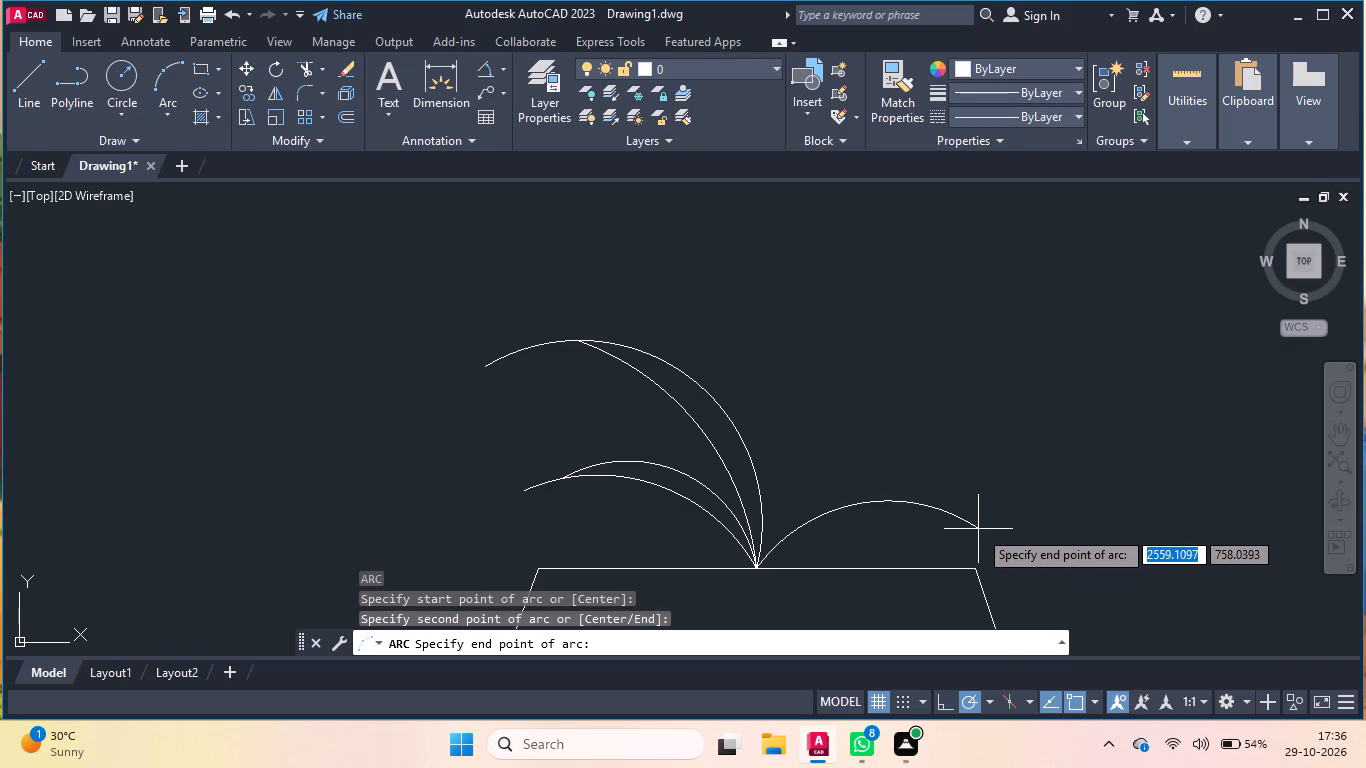
click(978, 529)
key(Return)
click(758, 562)
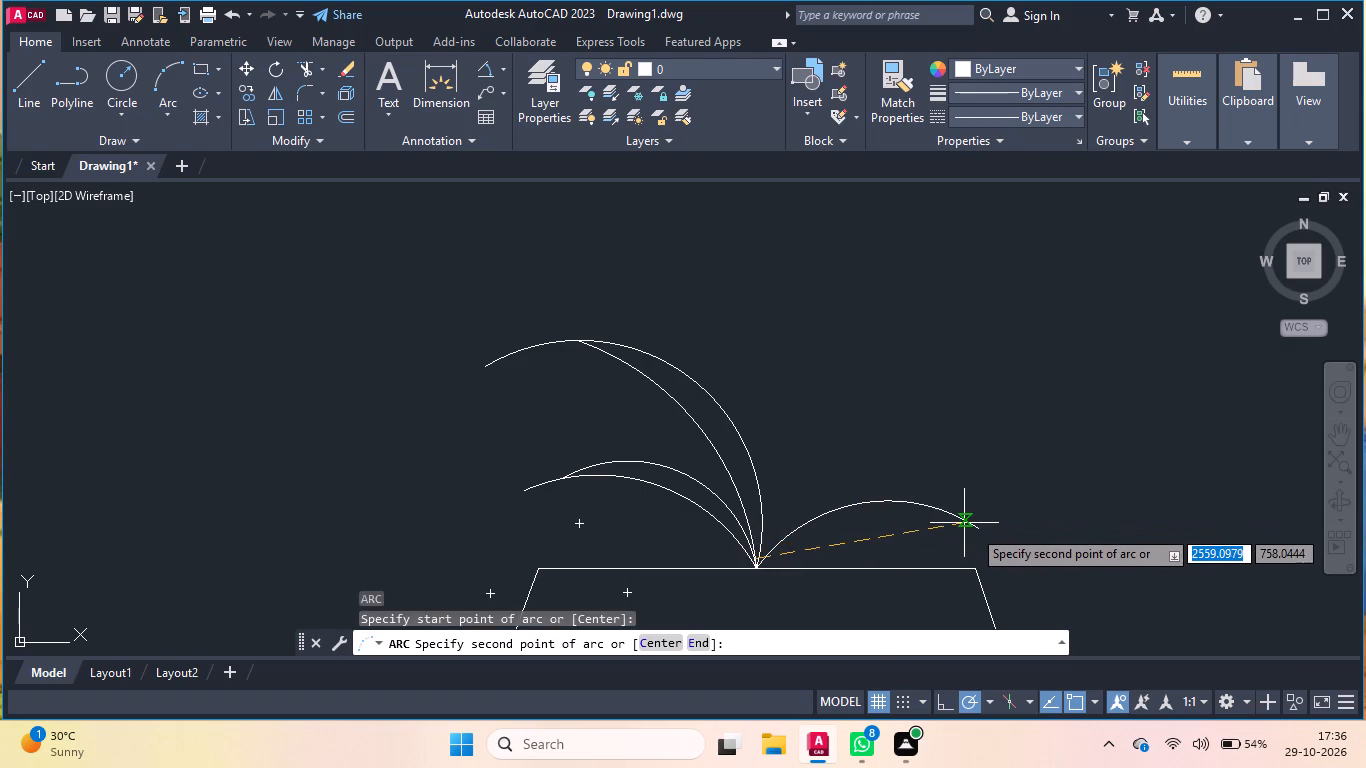
click(972, 528)
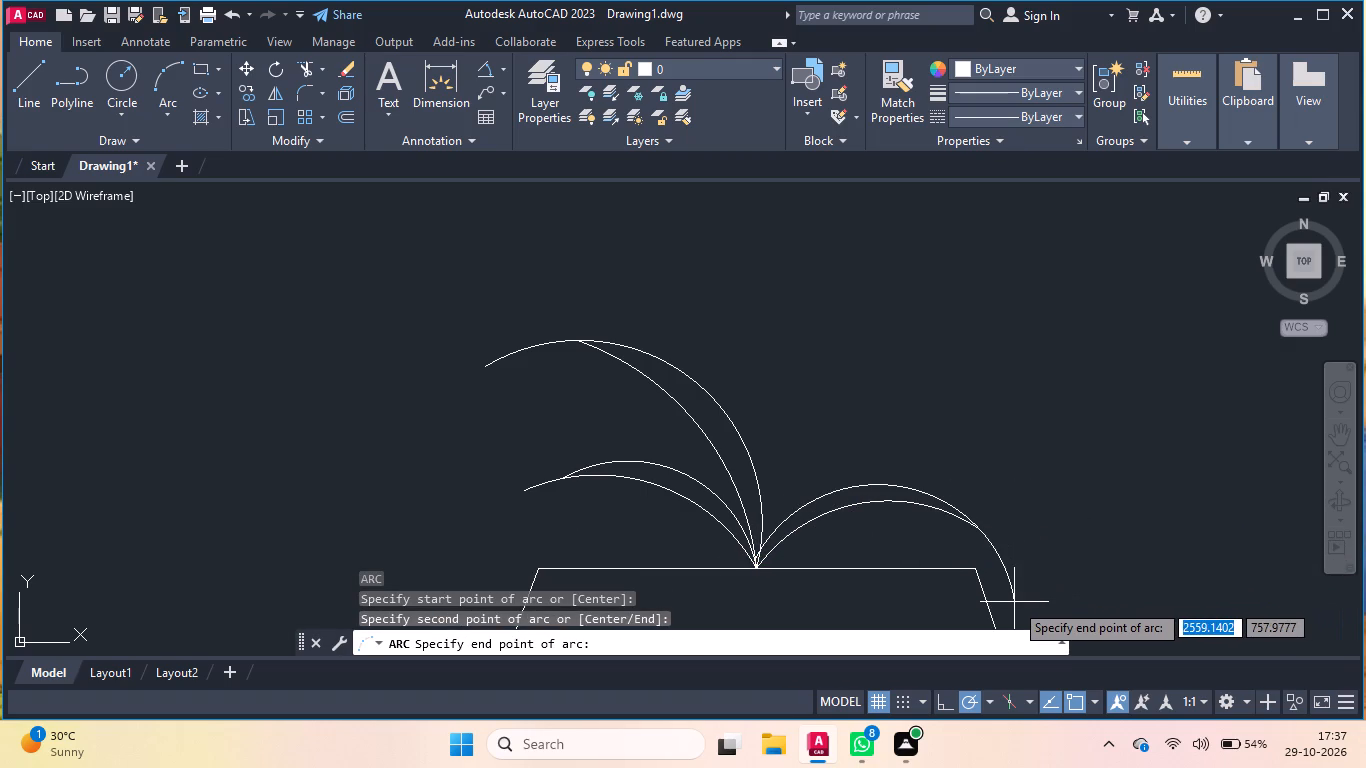
click(1007, 596)
Draw a taller right-curving leaf with two three-point arcs from the leaf base, extending the second well beyond the first's tip.
key(Return)
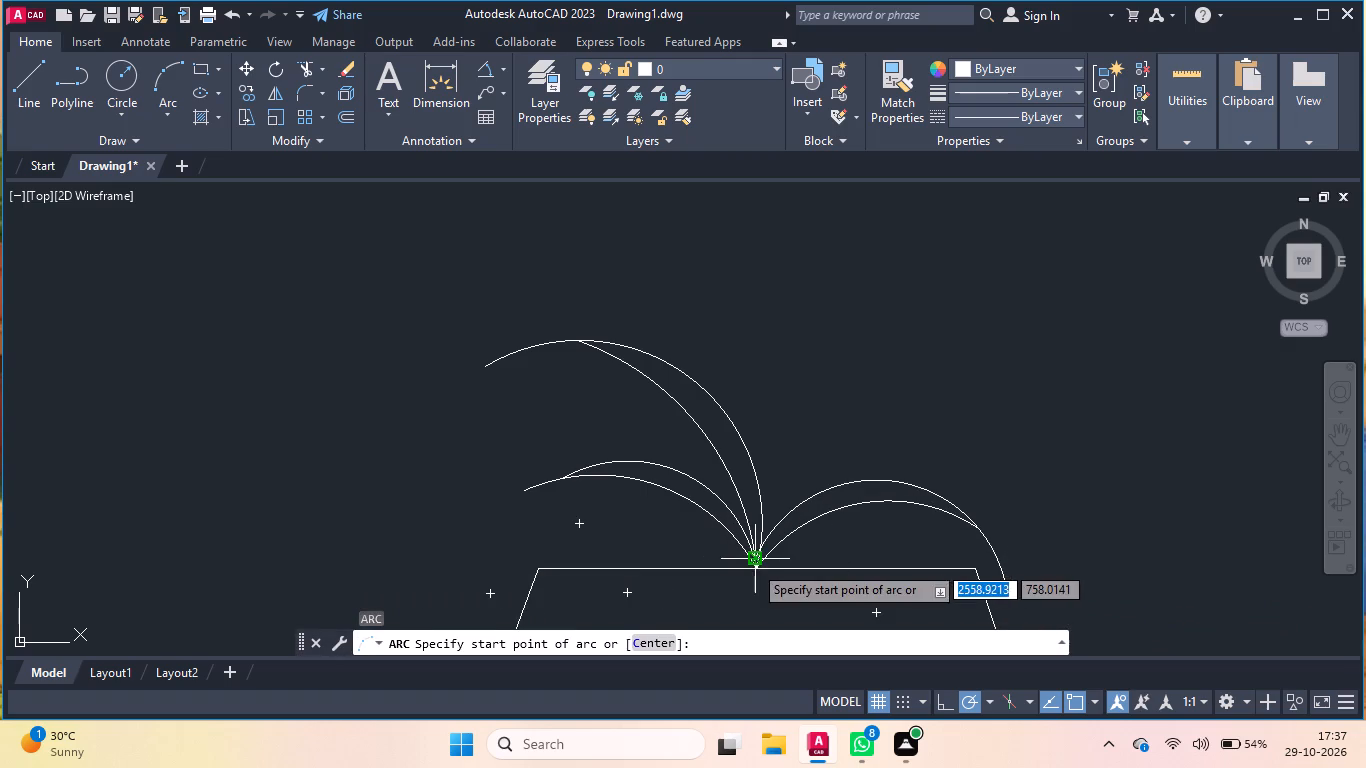
click(754, 564)
click(997, 346)
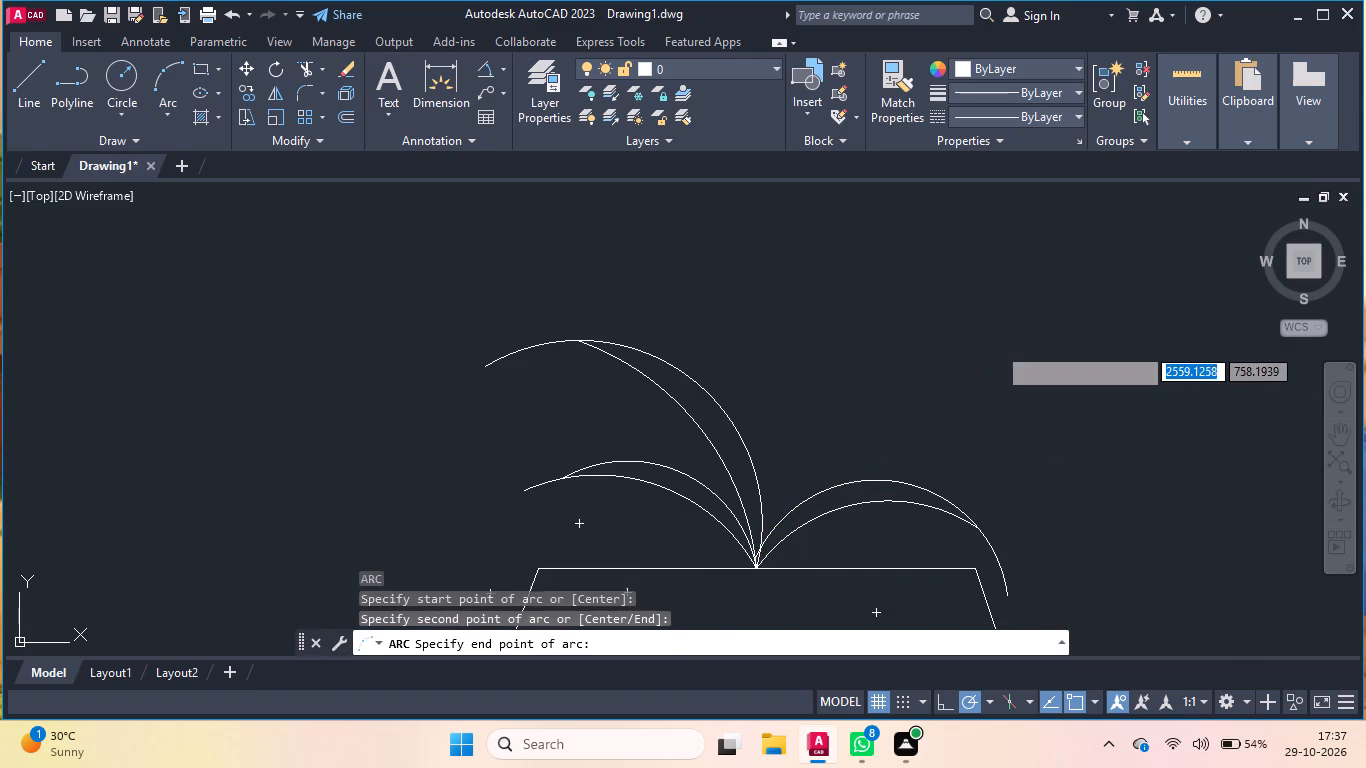
click(1043, 350)
key(Return)
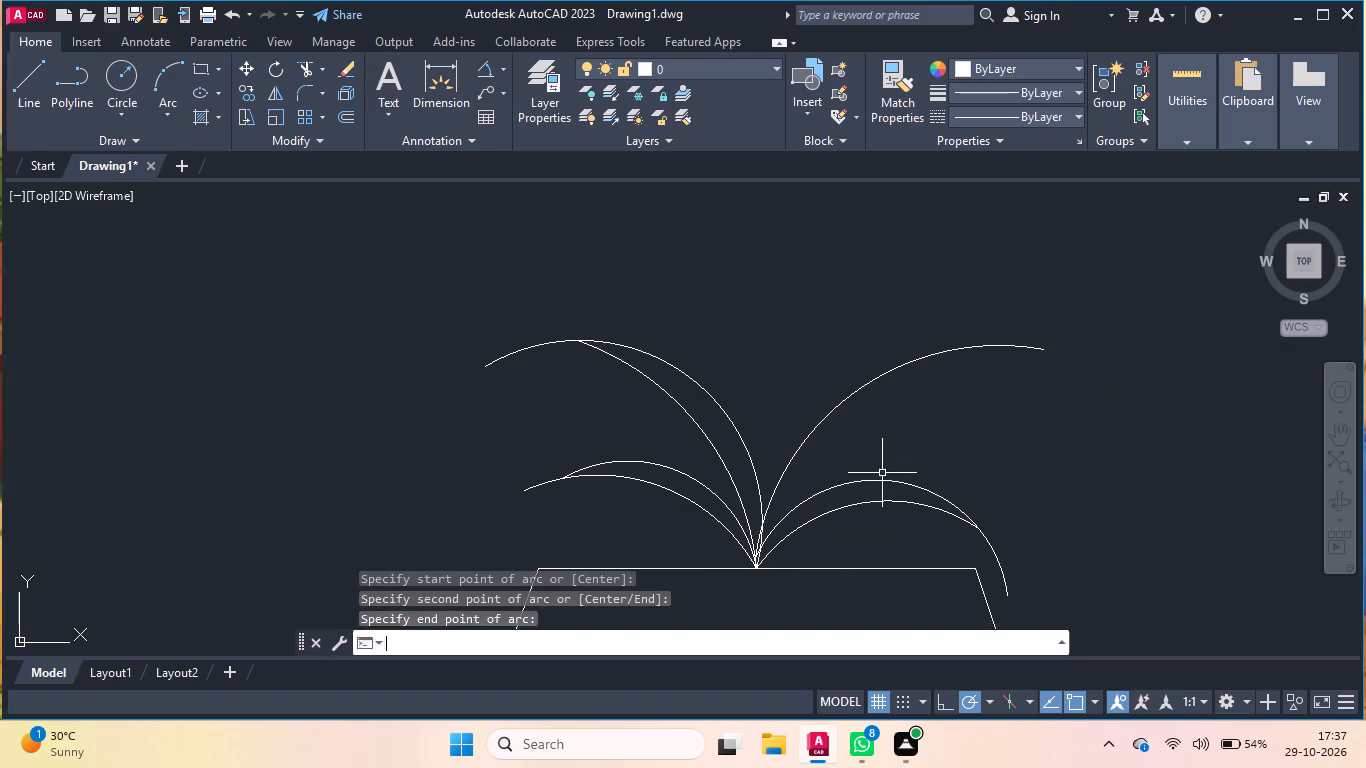
click(759, 568)
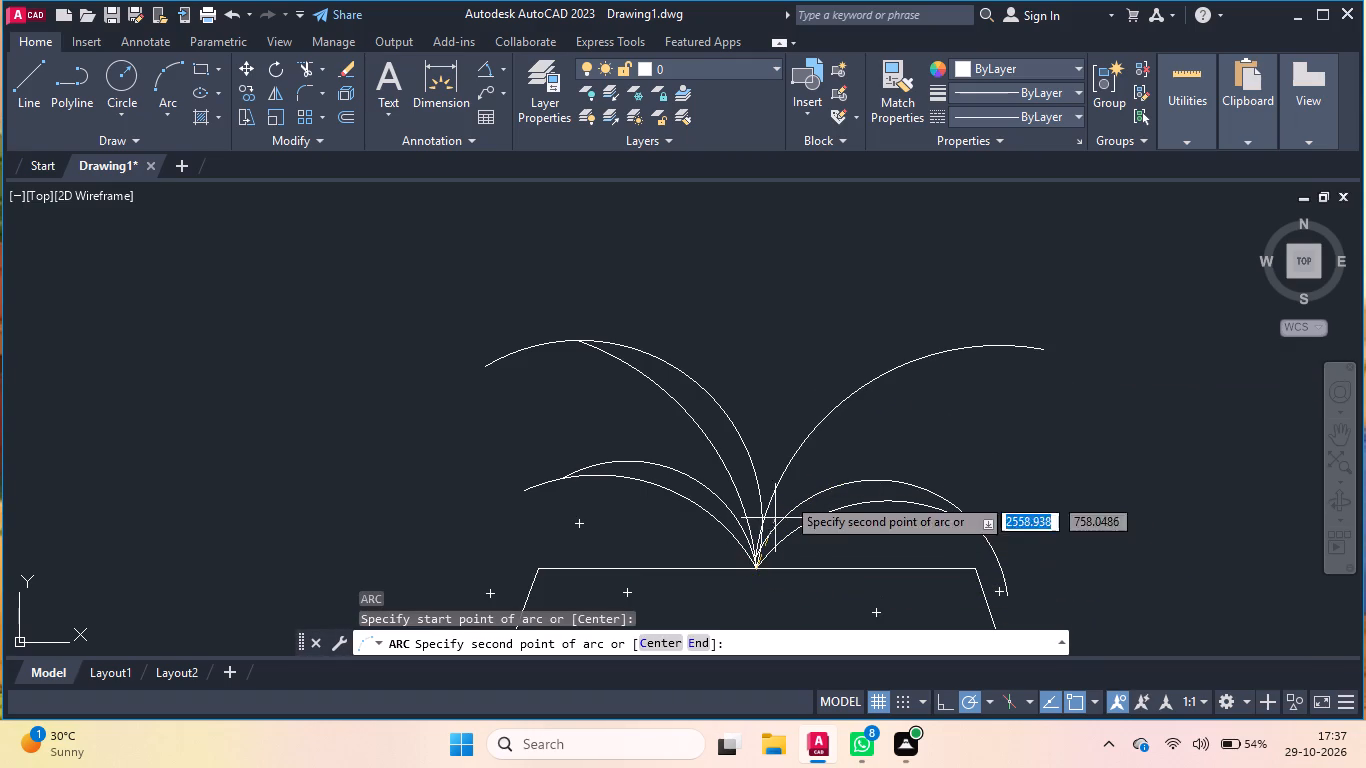
click(1042, 346)
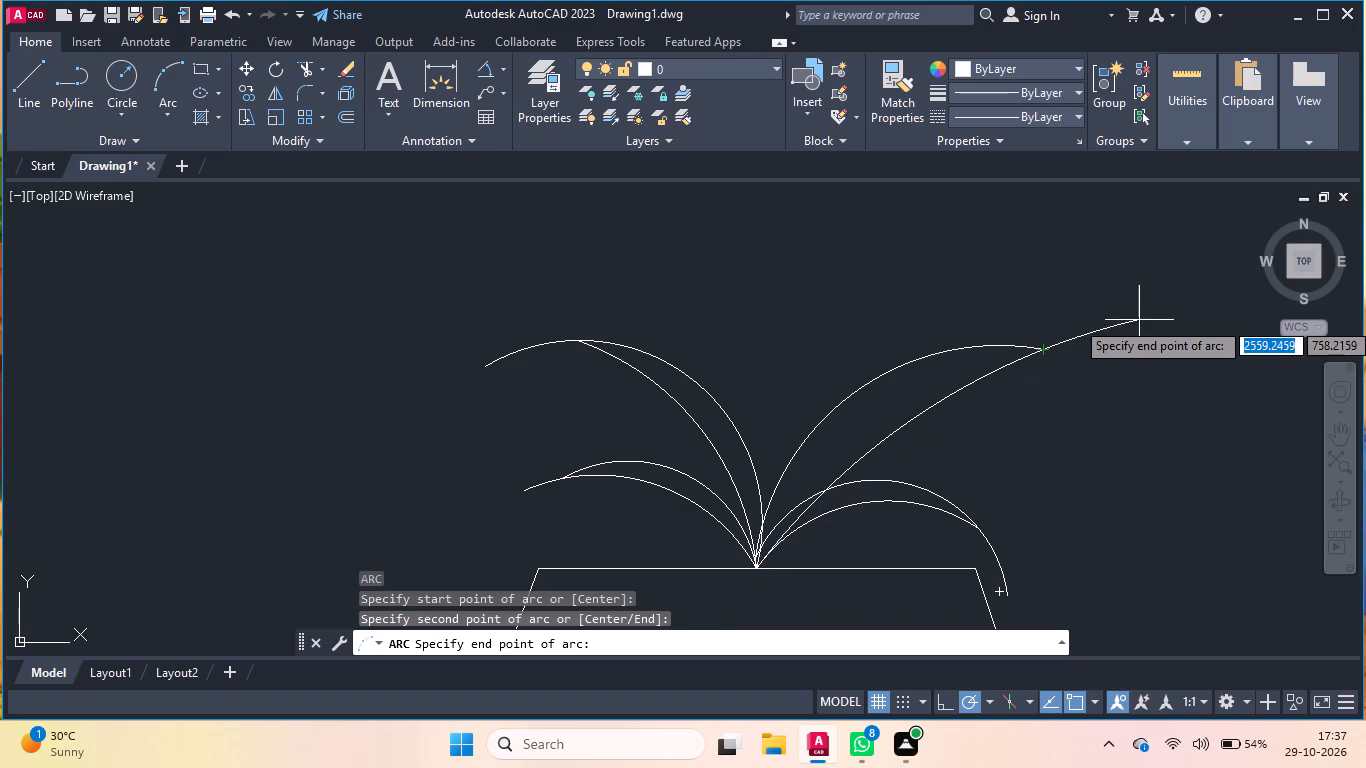
click(1230, 402)
Draw a tall left-leaning leaf above the others with two three-point arcs from the leaf base, extending the second slightly past the first's tip.
key(Return)
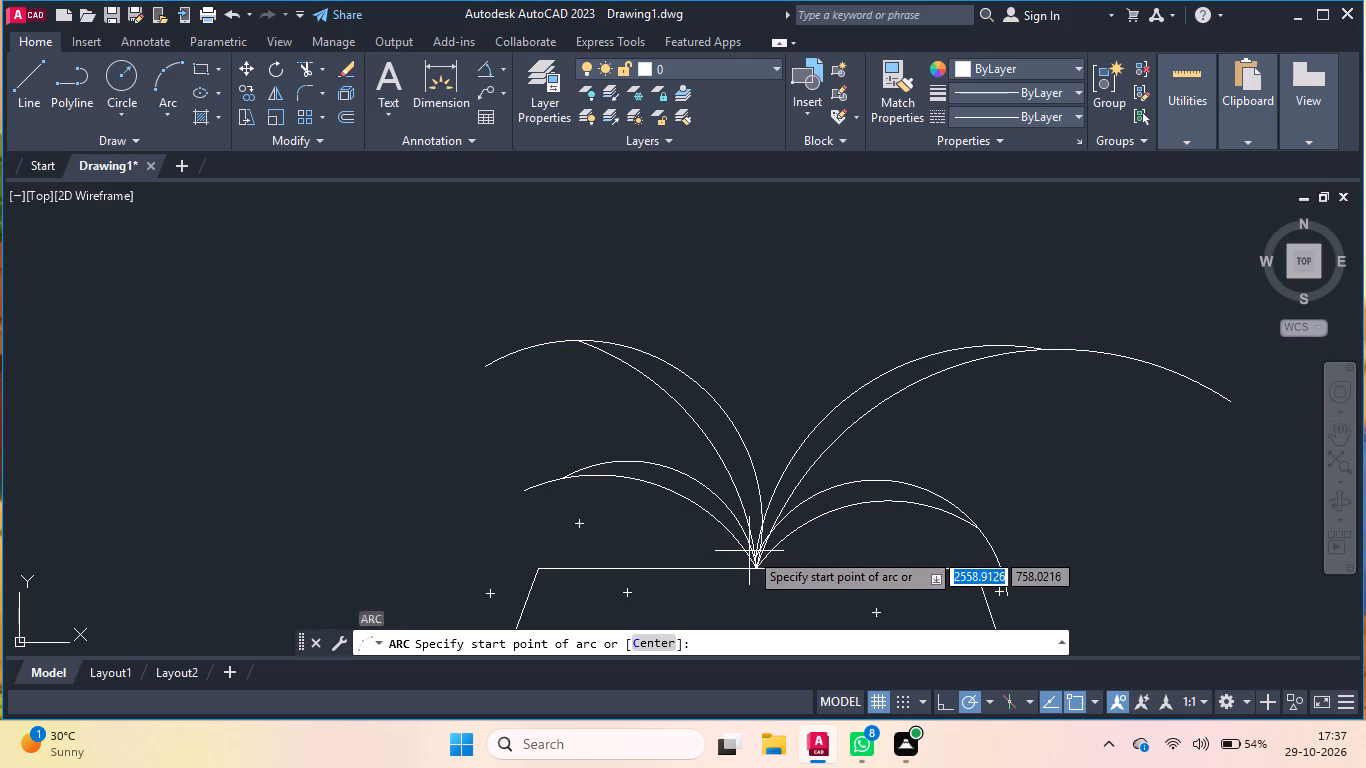
click(757, 563)
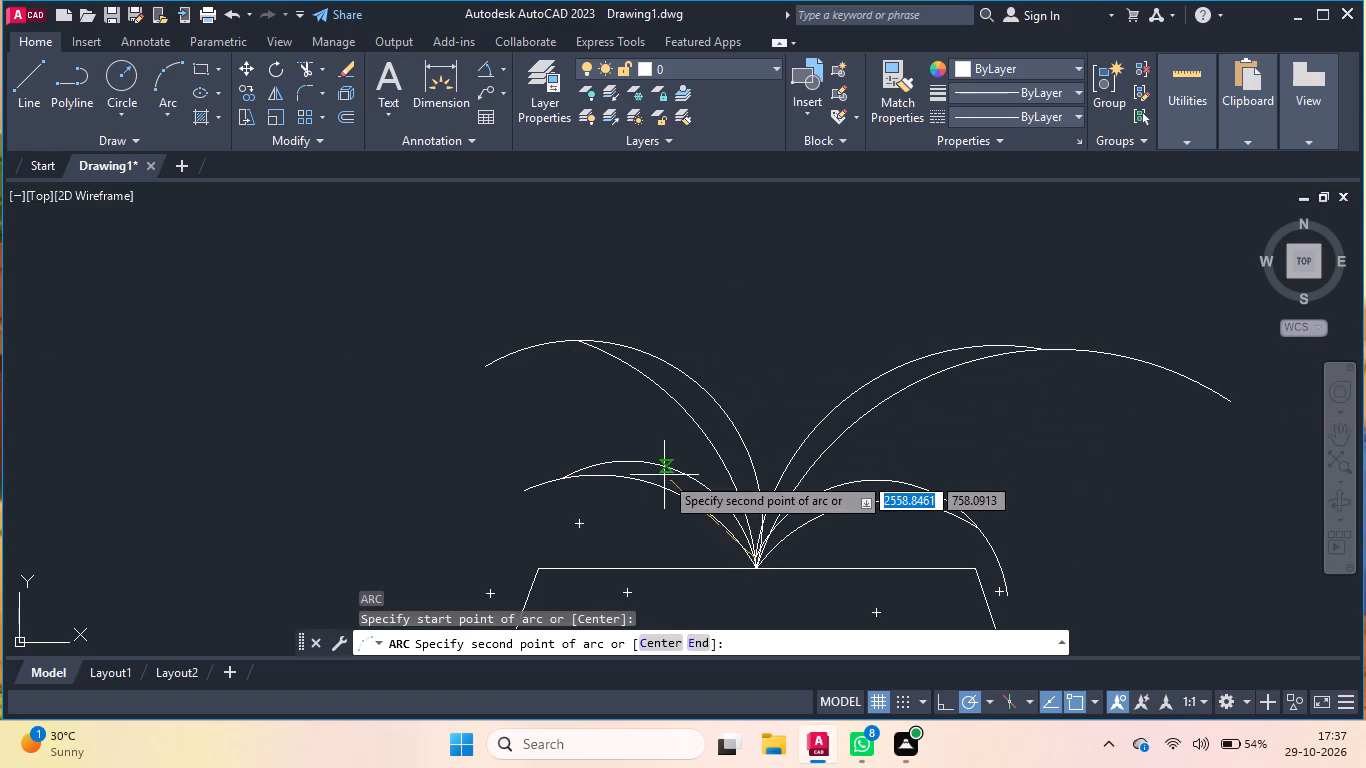
scroll(664, 475, down, 1)
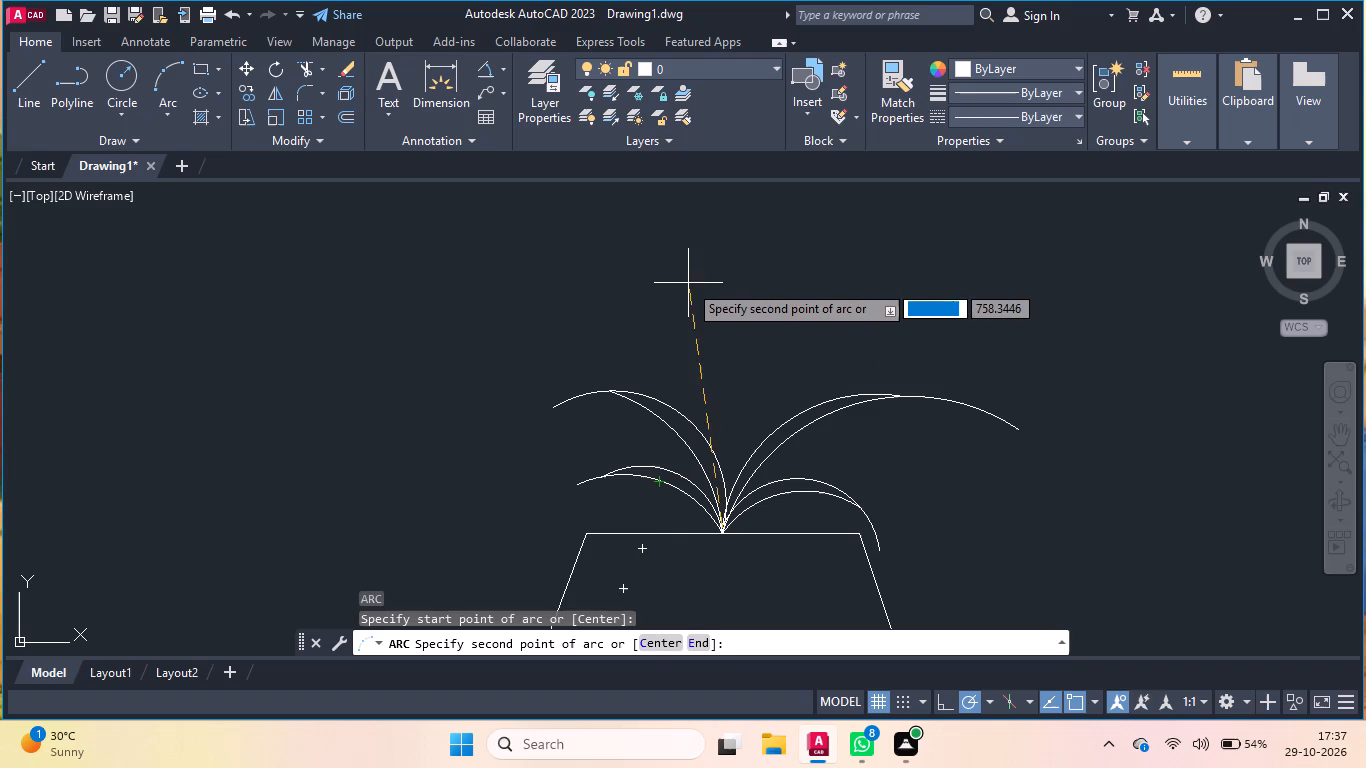
click(688, 283)
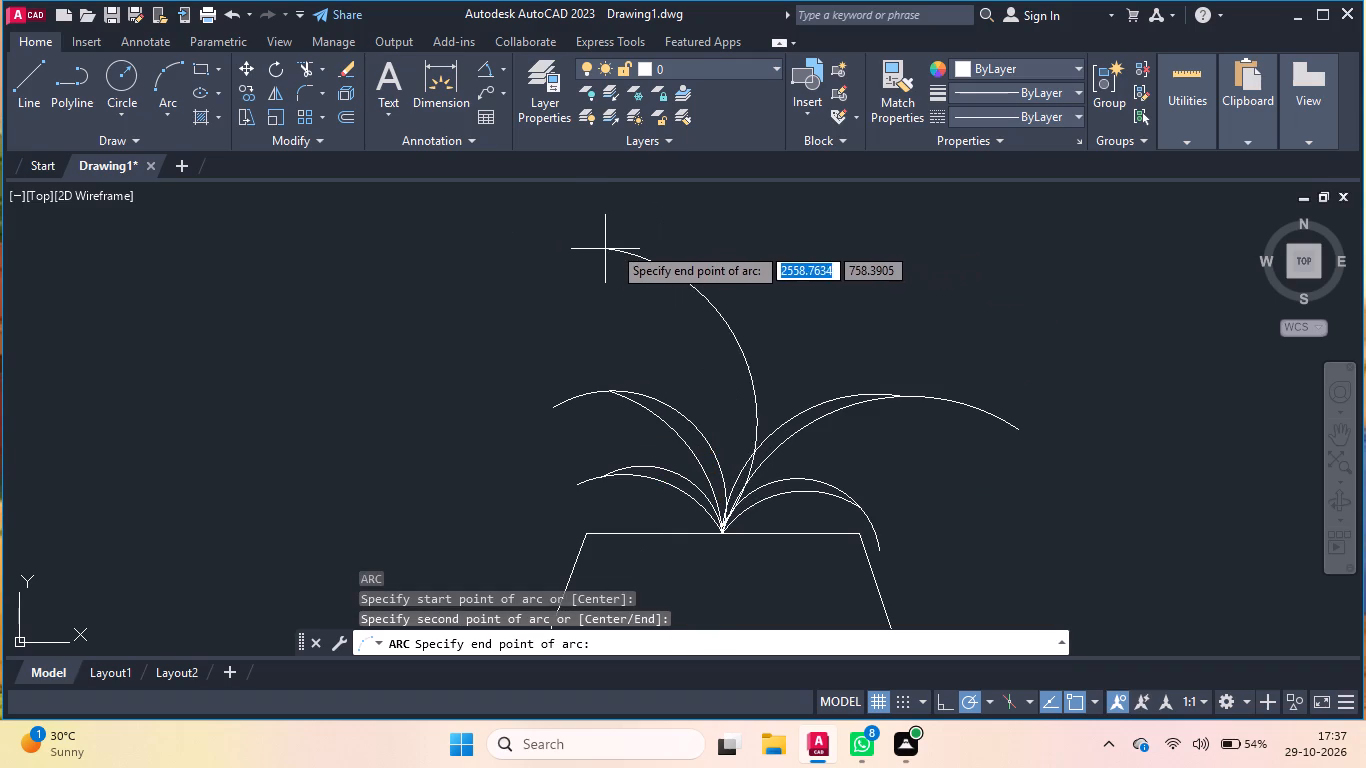
click(626, 236)
key(Return)
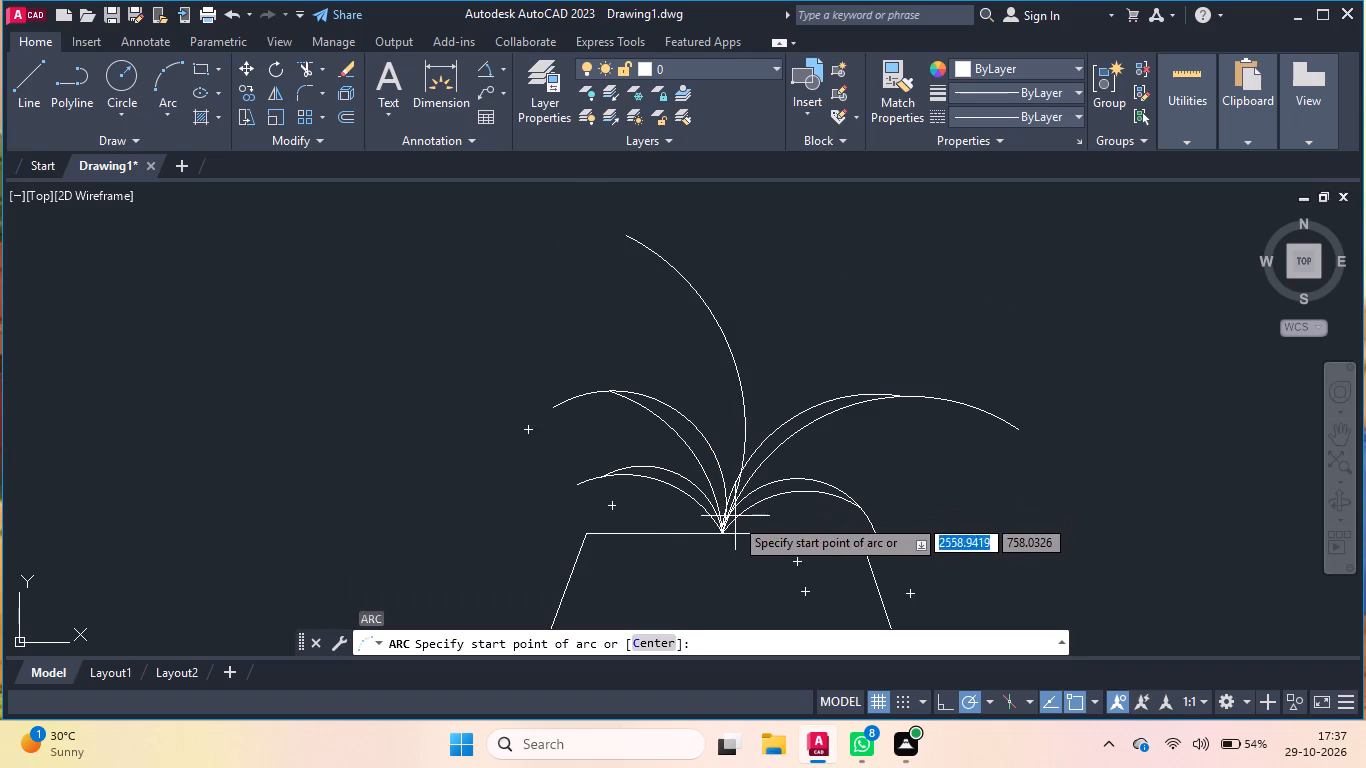
click(728, 530)
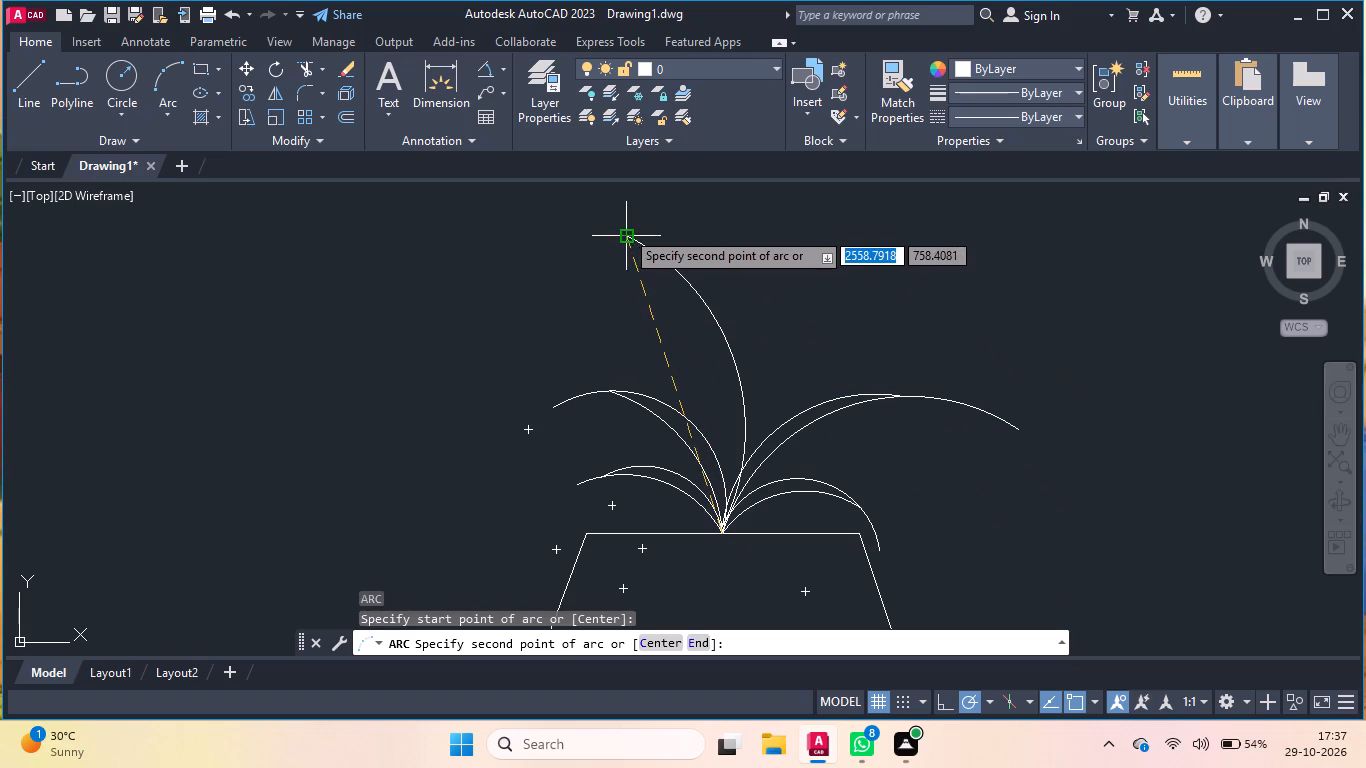
click(625, 230)
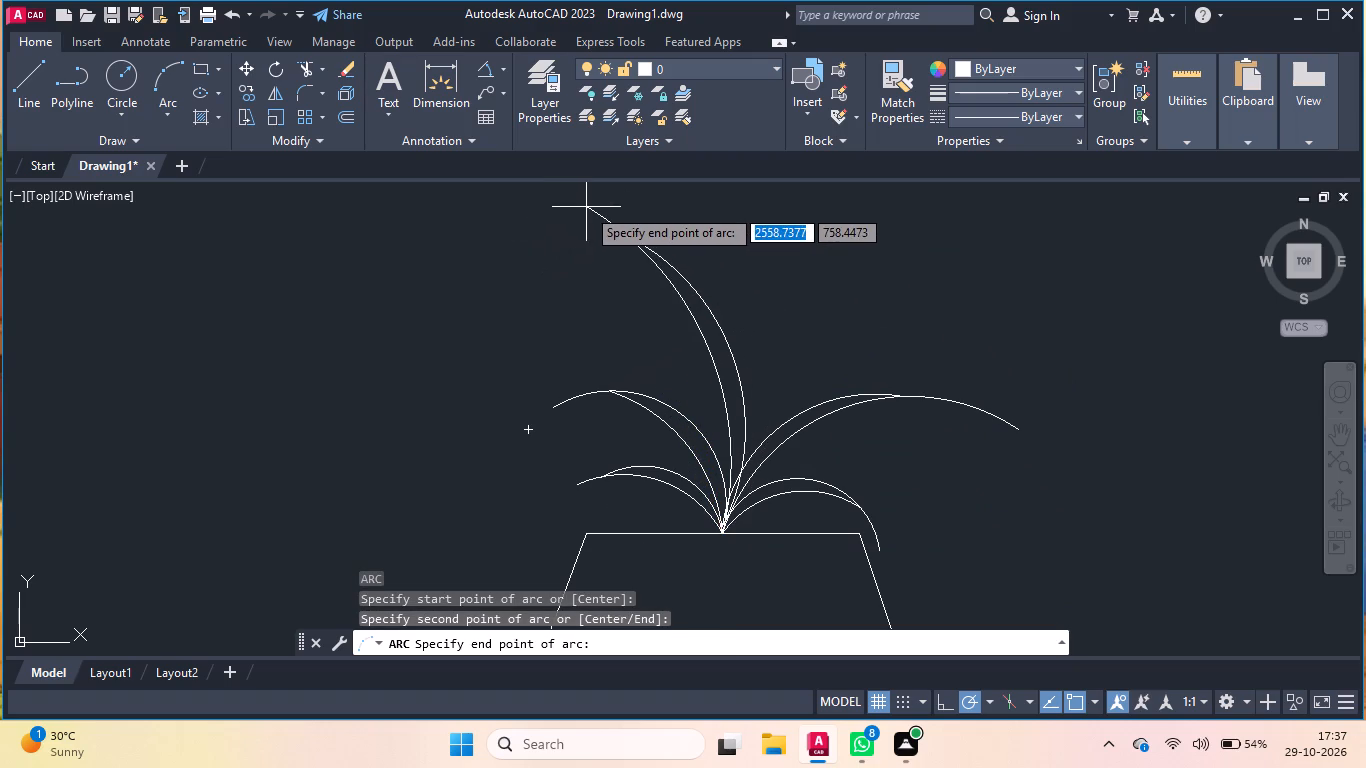
click(586, 205)
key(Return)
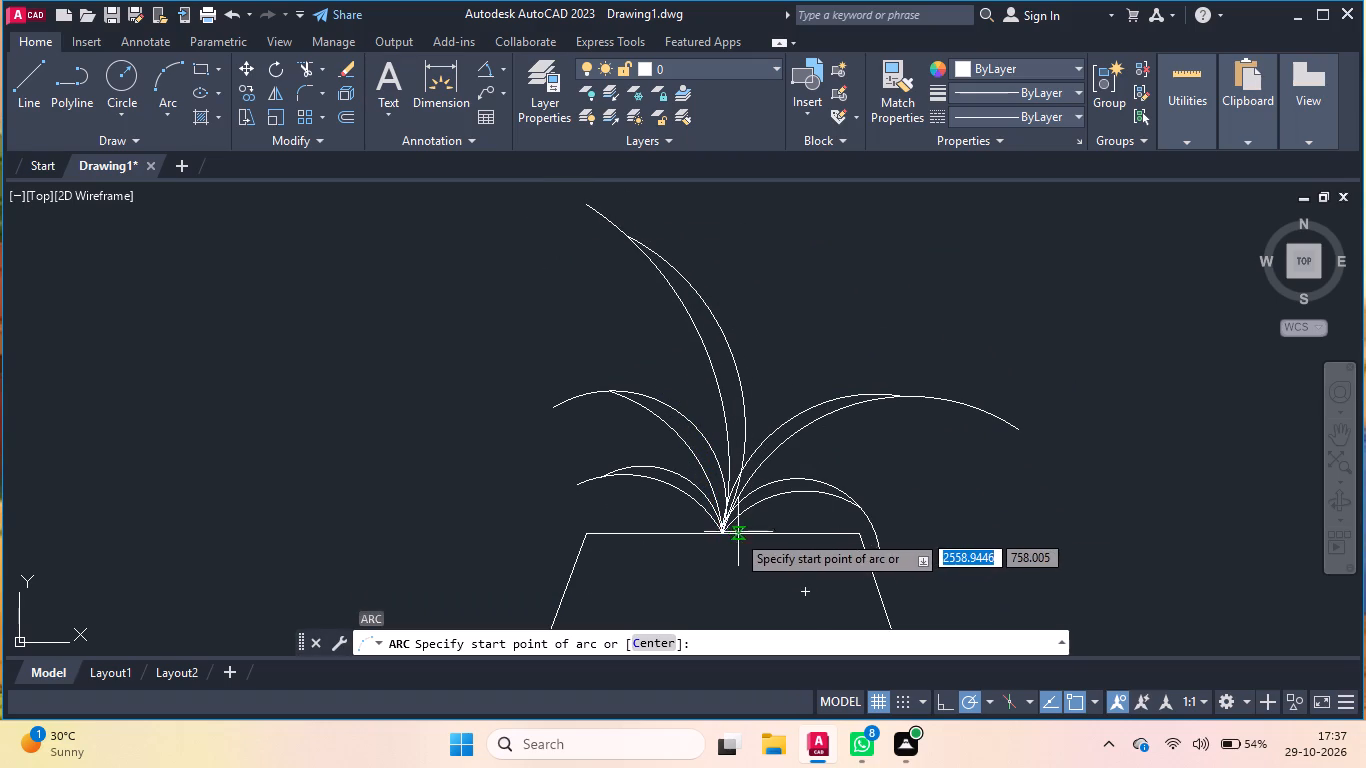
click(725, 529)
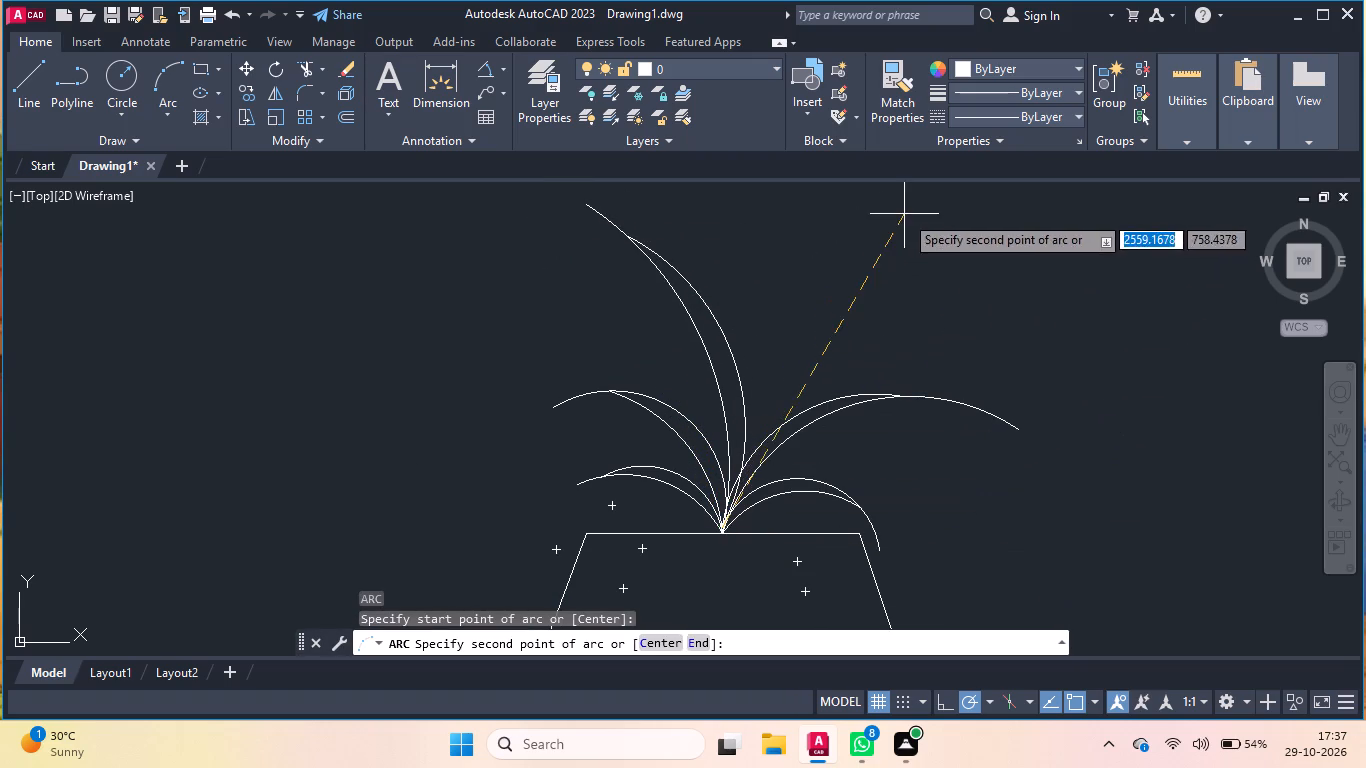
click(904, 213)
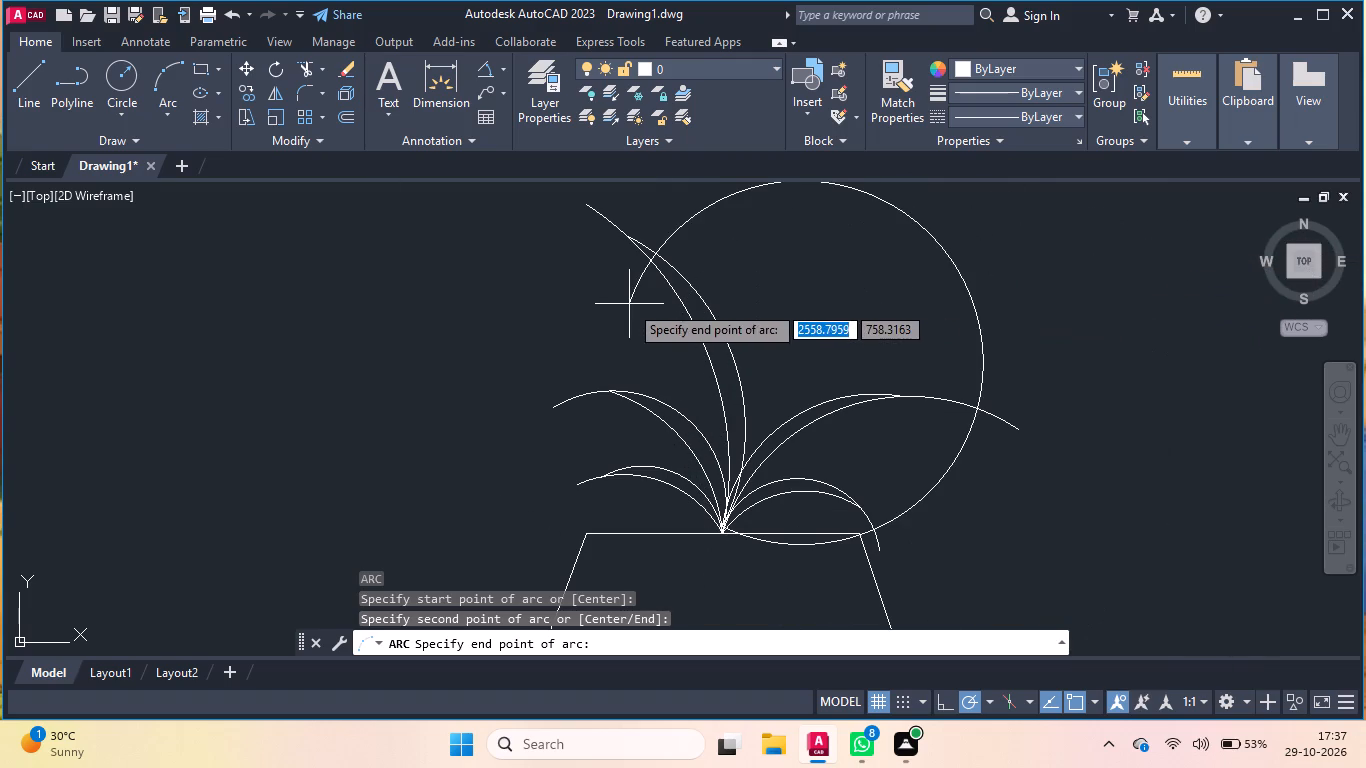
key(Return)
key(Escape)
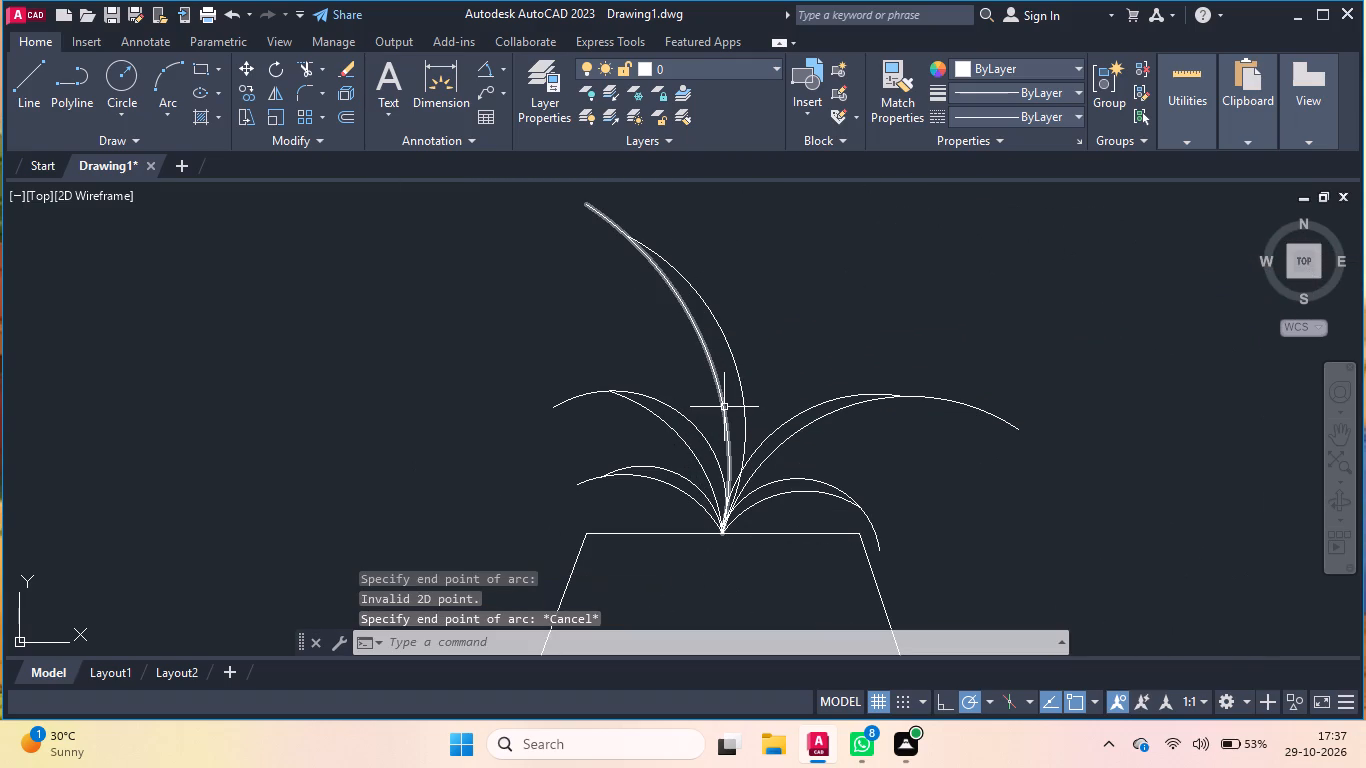
Draw a tall right-leaning leaf with two three-point arcs from the leaf base, extending the second slightly past the first's tip.
click(167, 66)
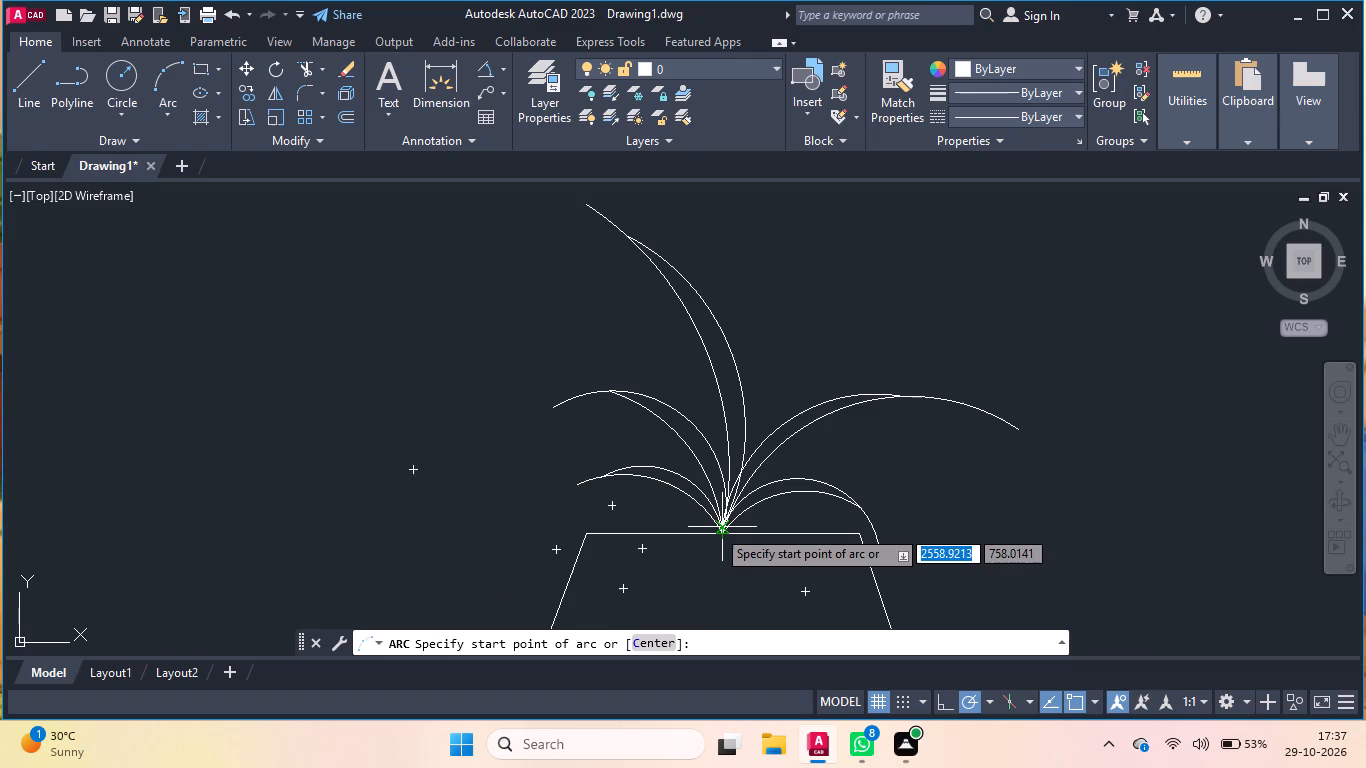
click(722, 534)
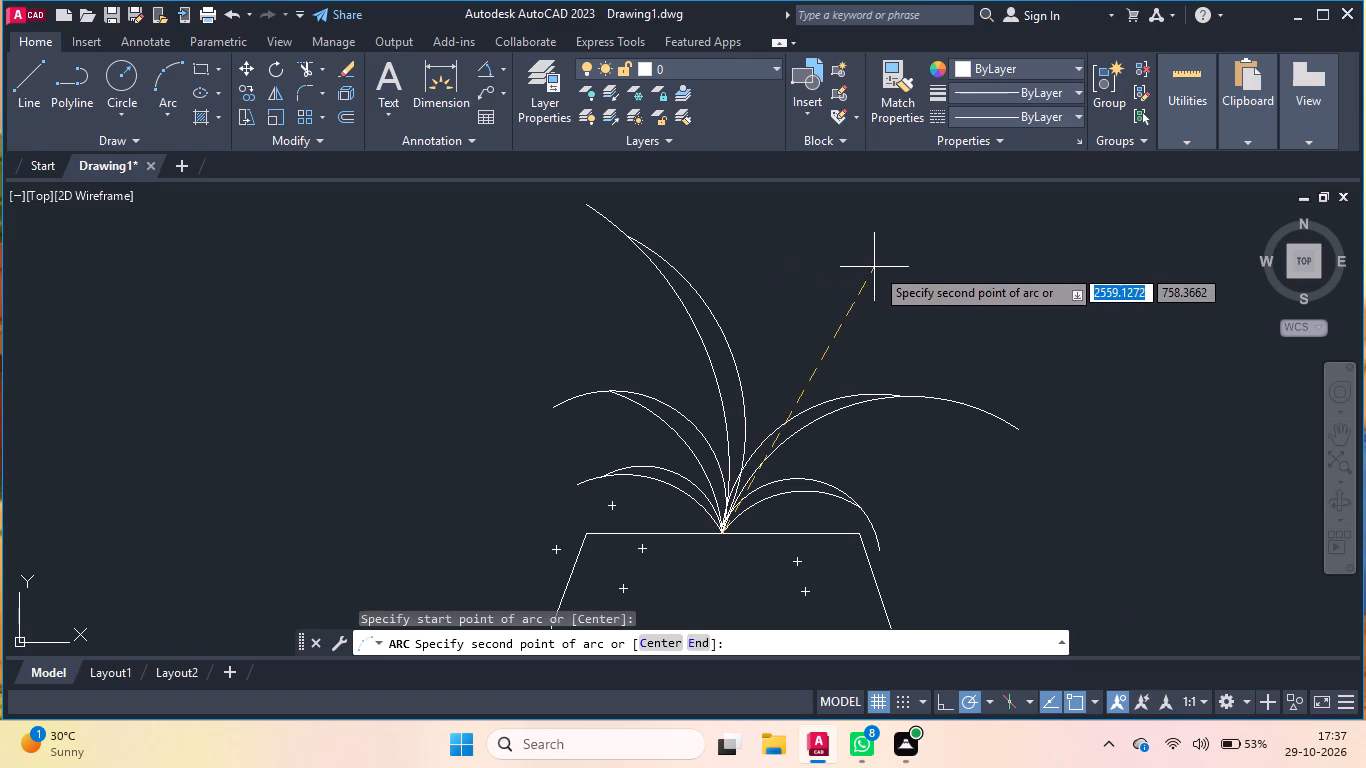
click(875, 265)
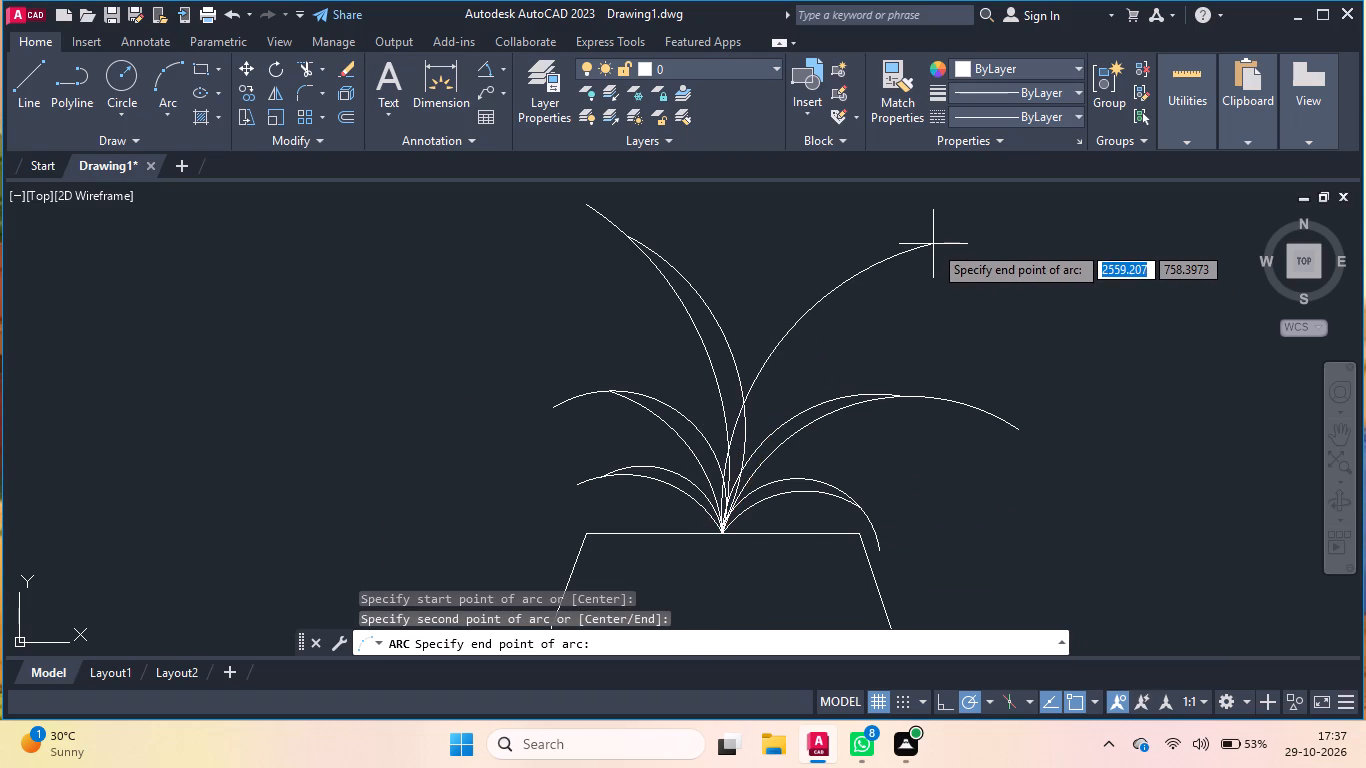
click(907, 234)
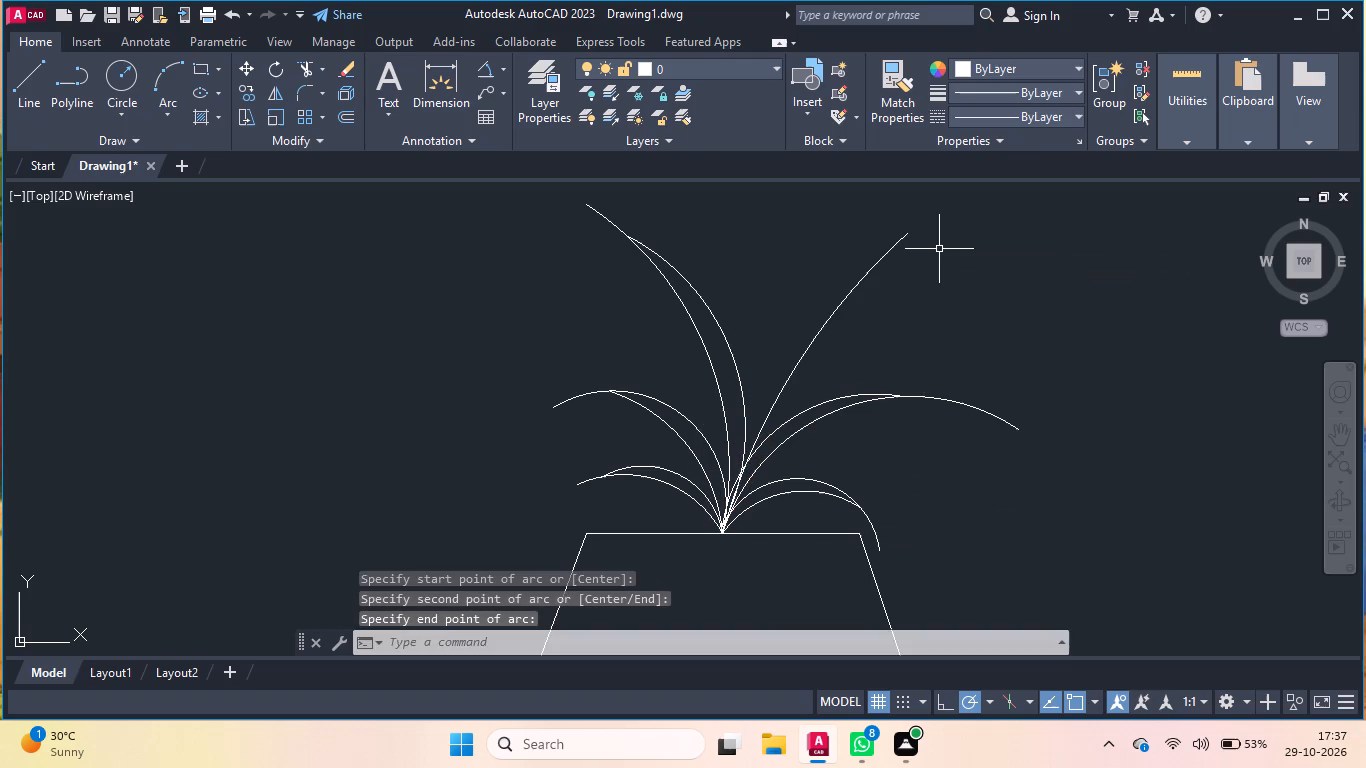
key(Return)
click(720, 531)
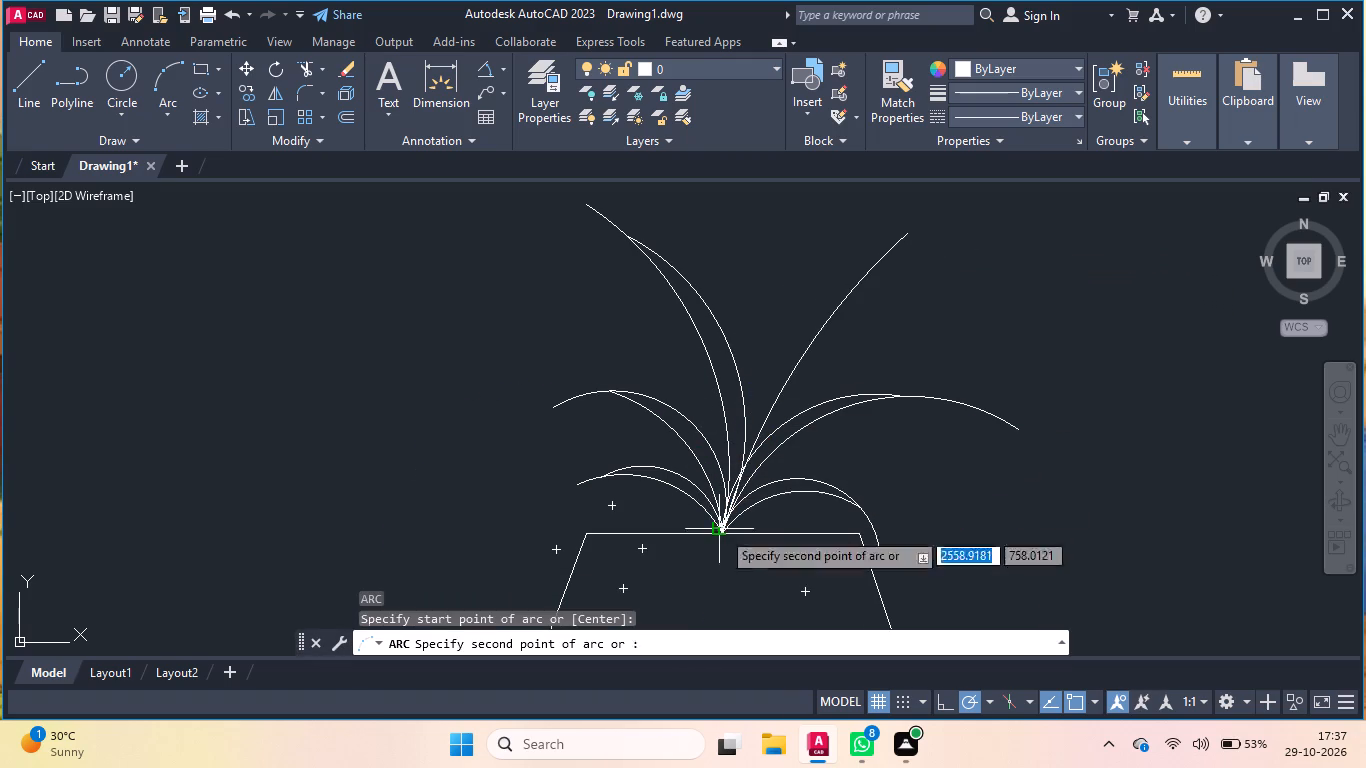
click(911, 227)
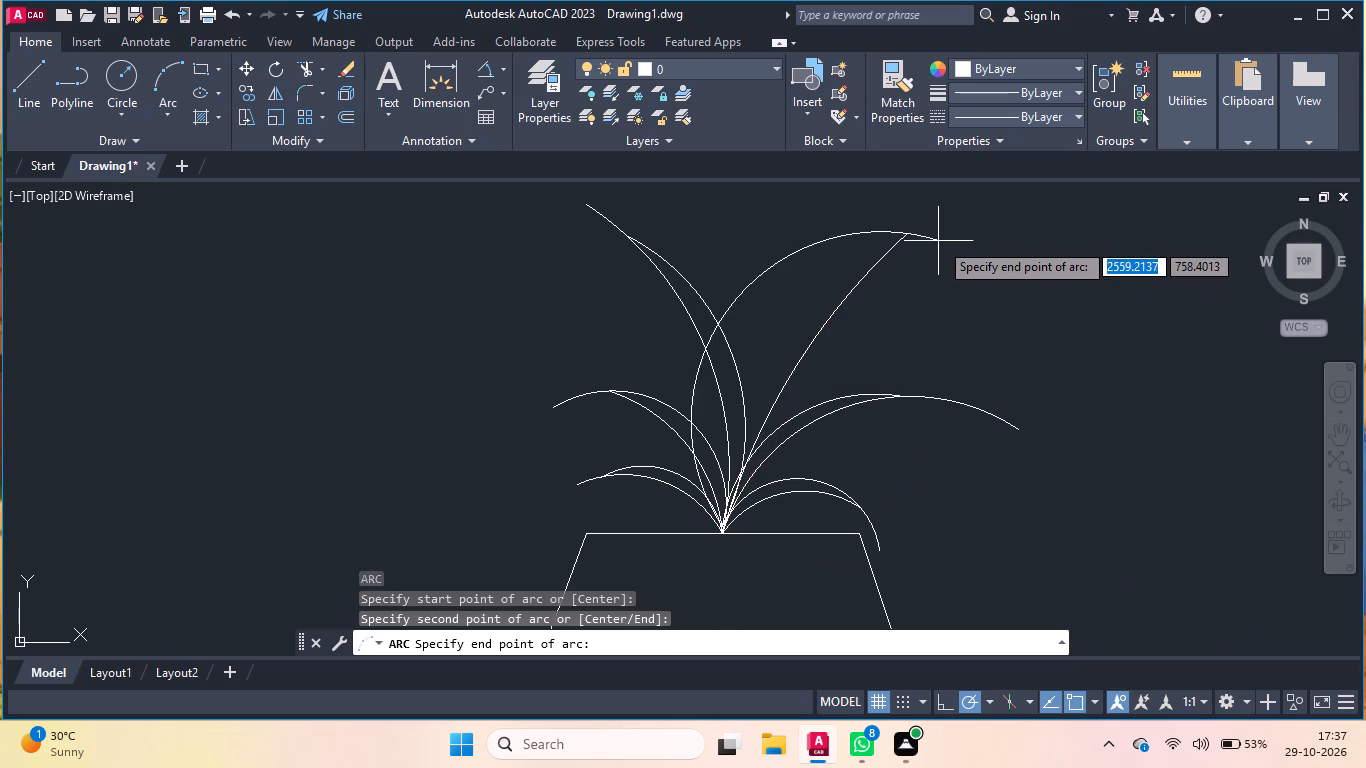
click(941, 211)
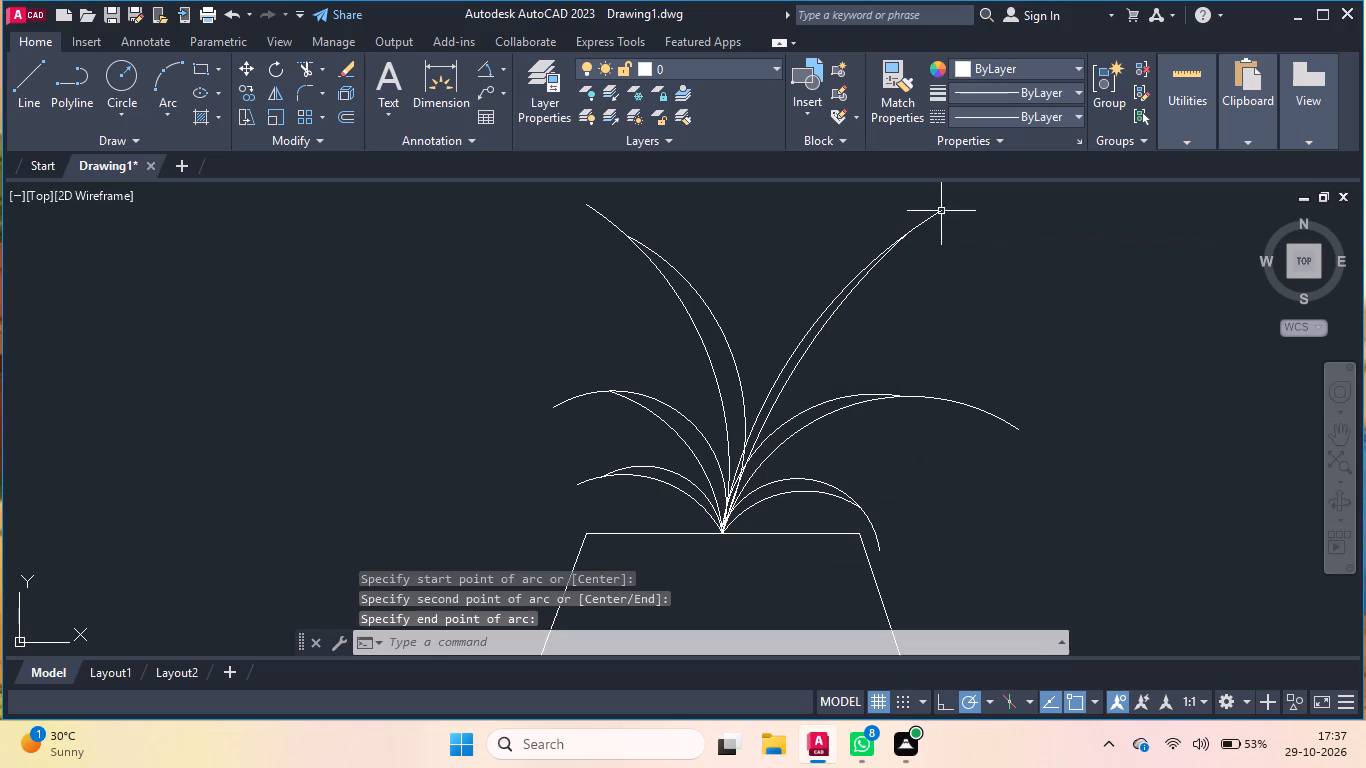
Draw a nearly vertical three-point arc from the leaf base, bowing slightly right and rising between the two tall leaves.
scroll(493, 418, down, 1)
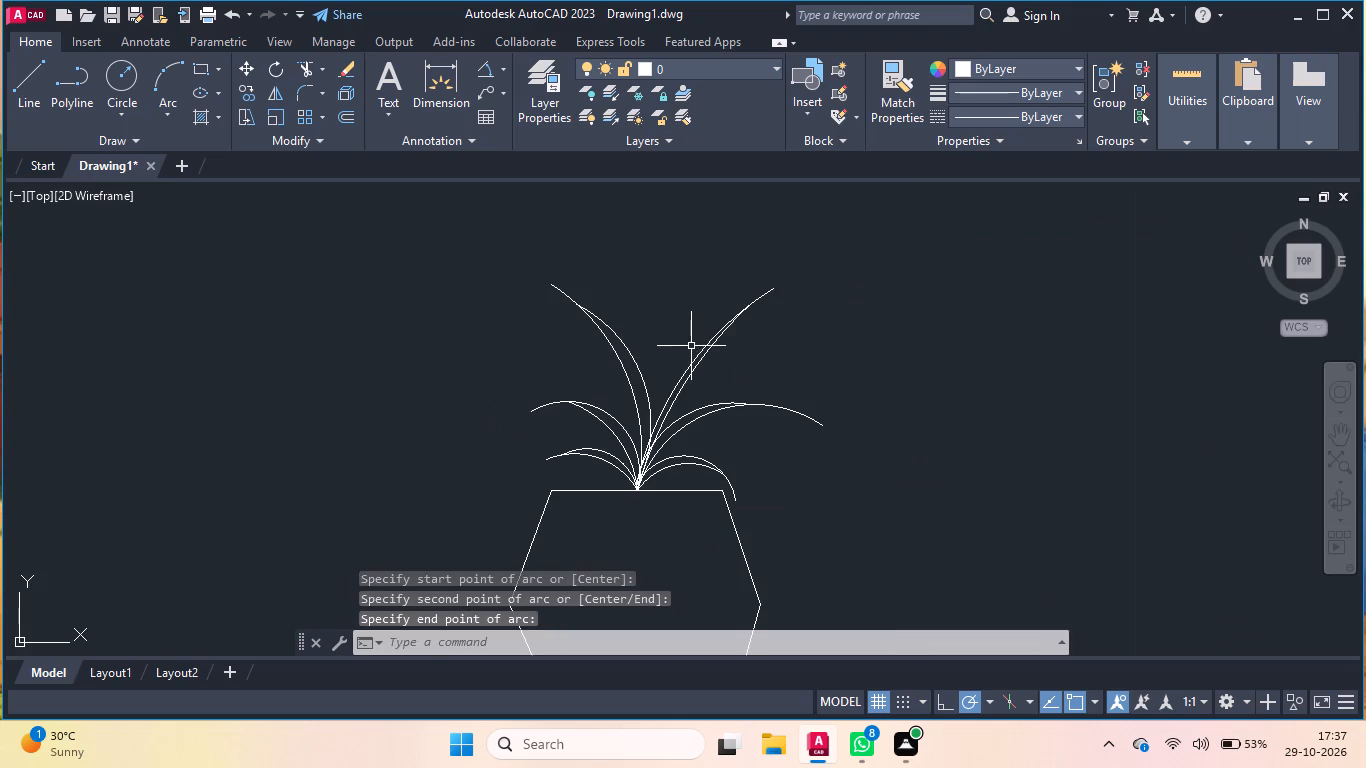
scroll(690, 337, up, 1)
key(Return)
click(607, 580)
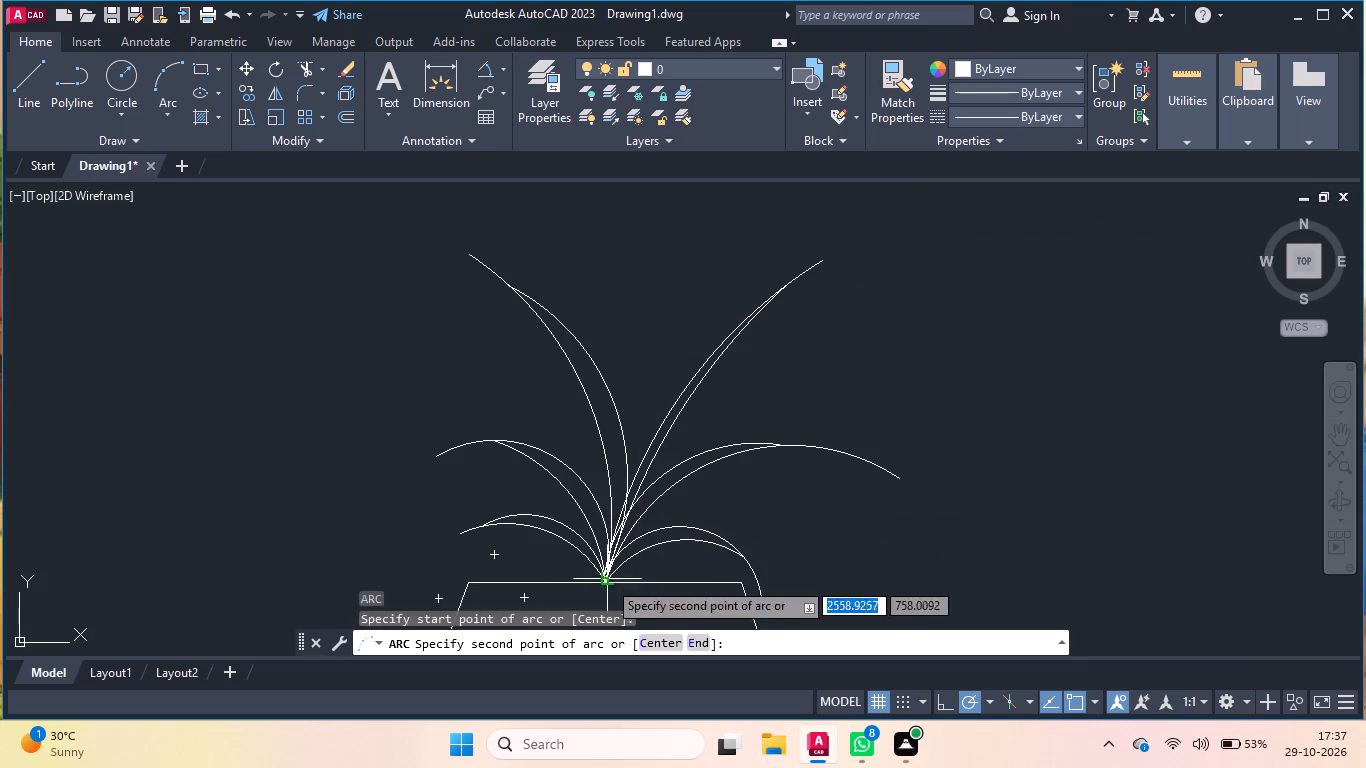
click(617, 262)
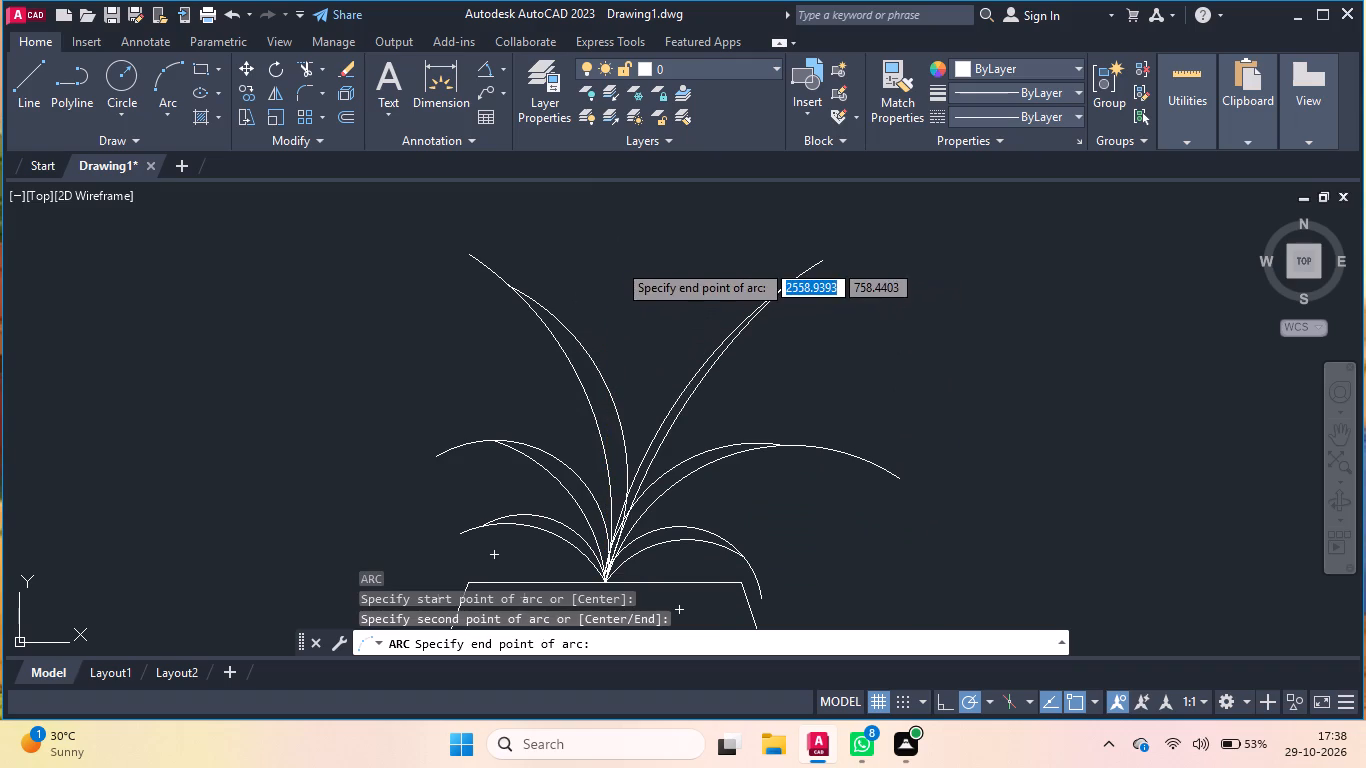
click(608, 228)
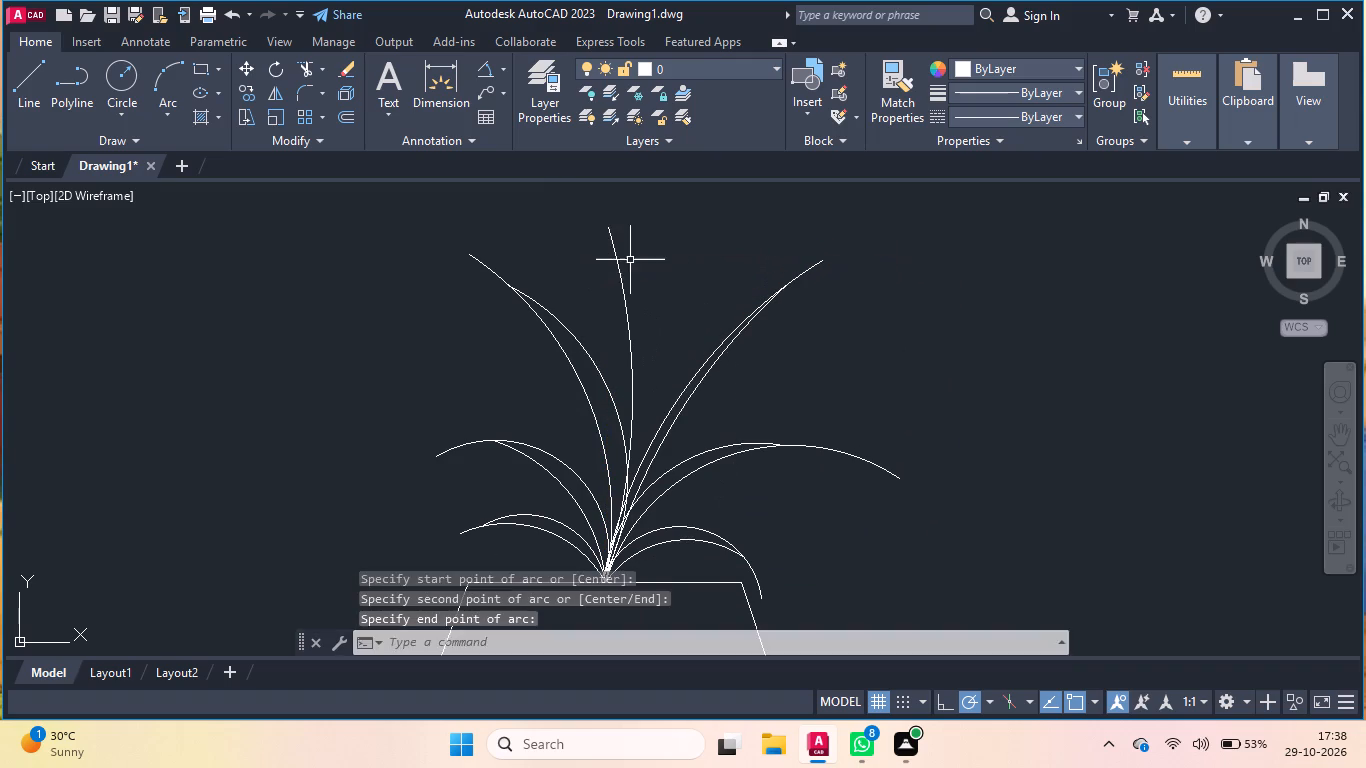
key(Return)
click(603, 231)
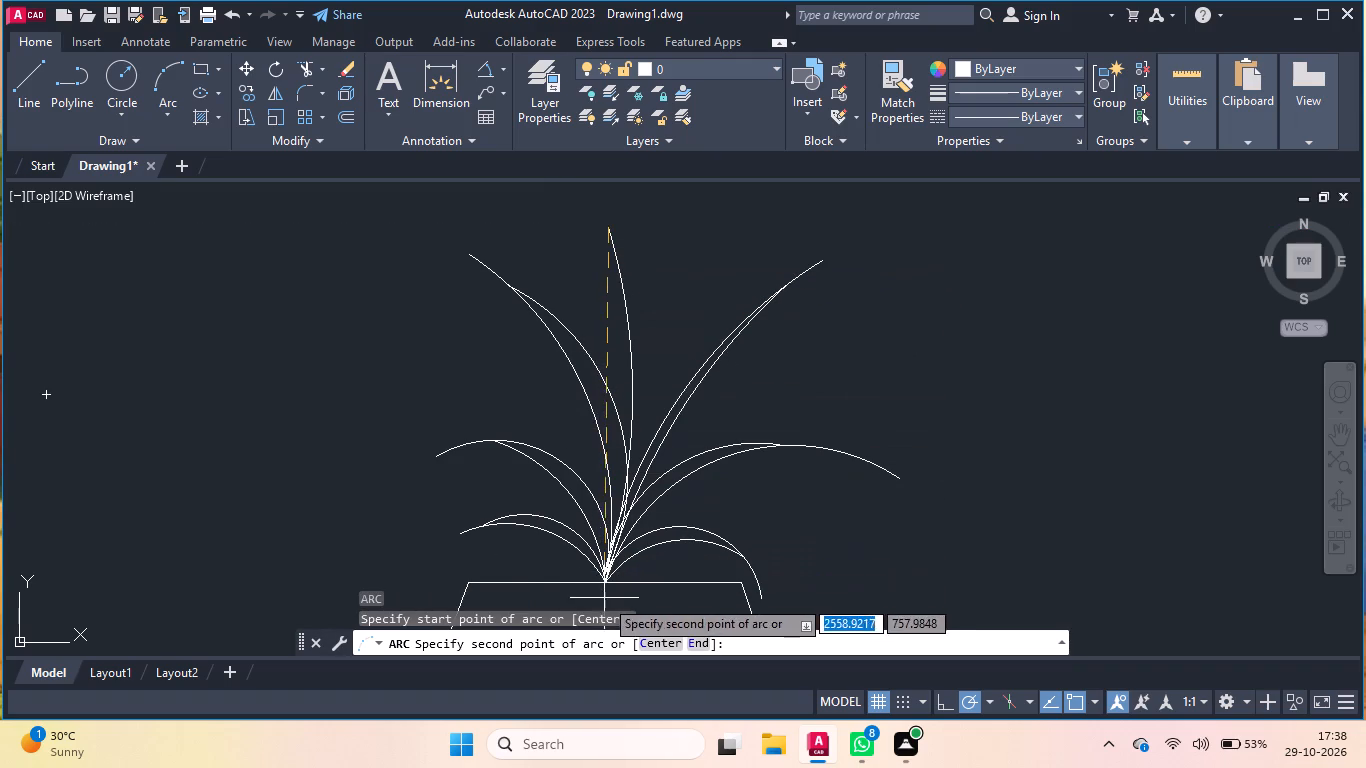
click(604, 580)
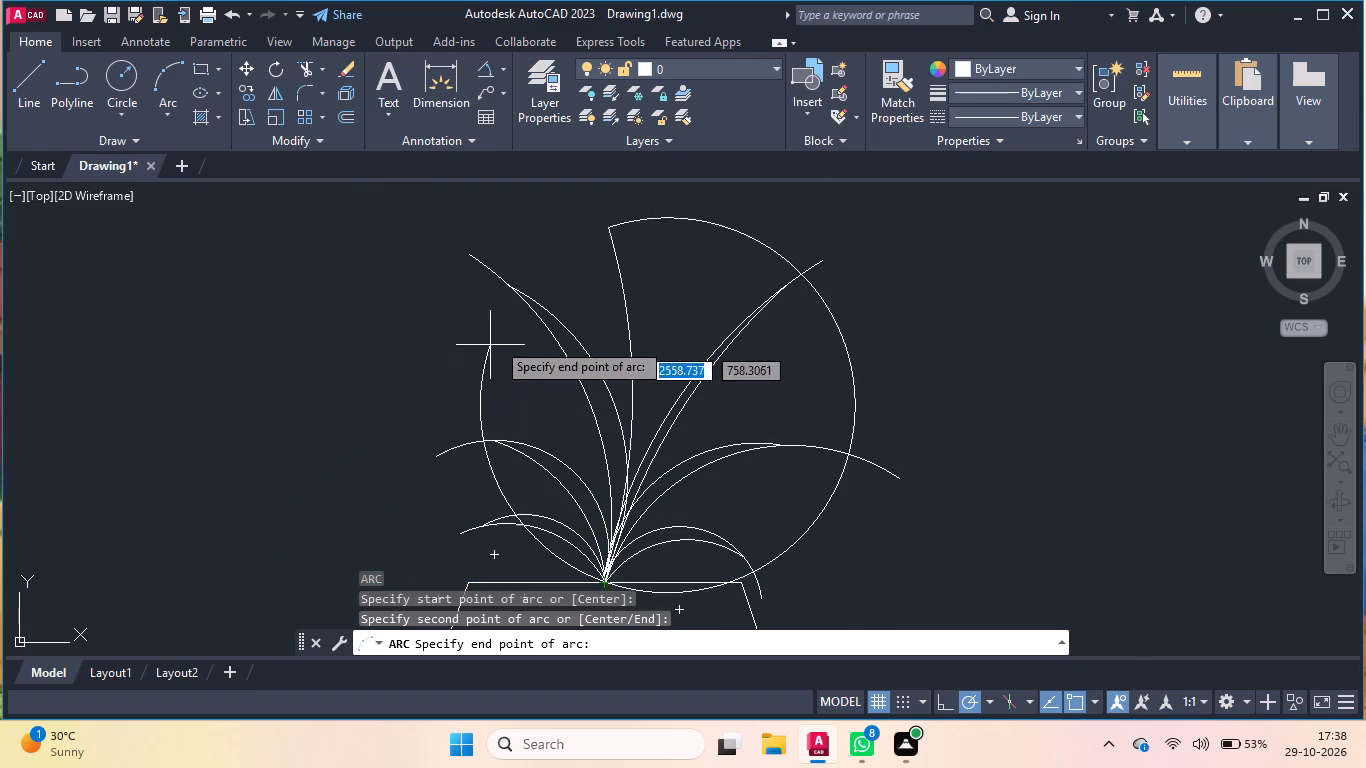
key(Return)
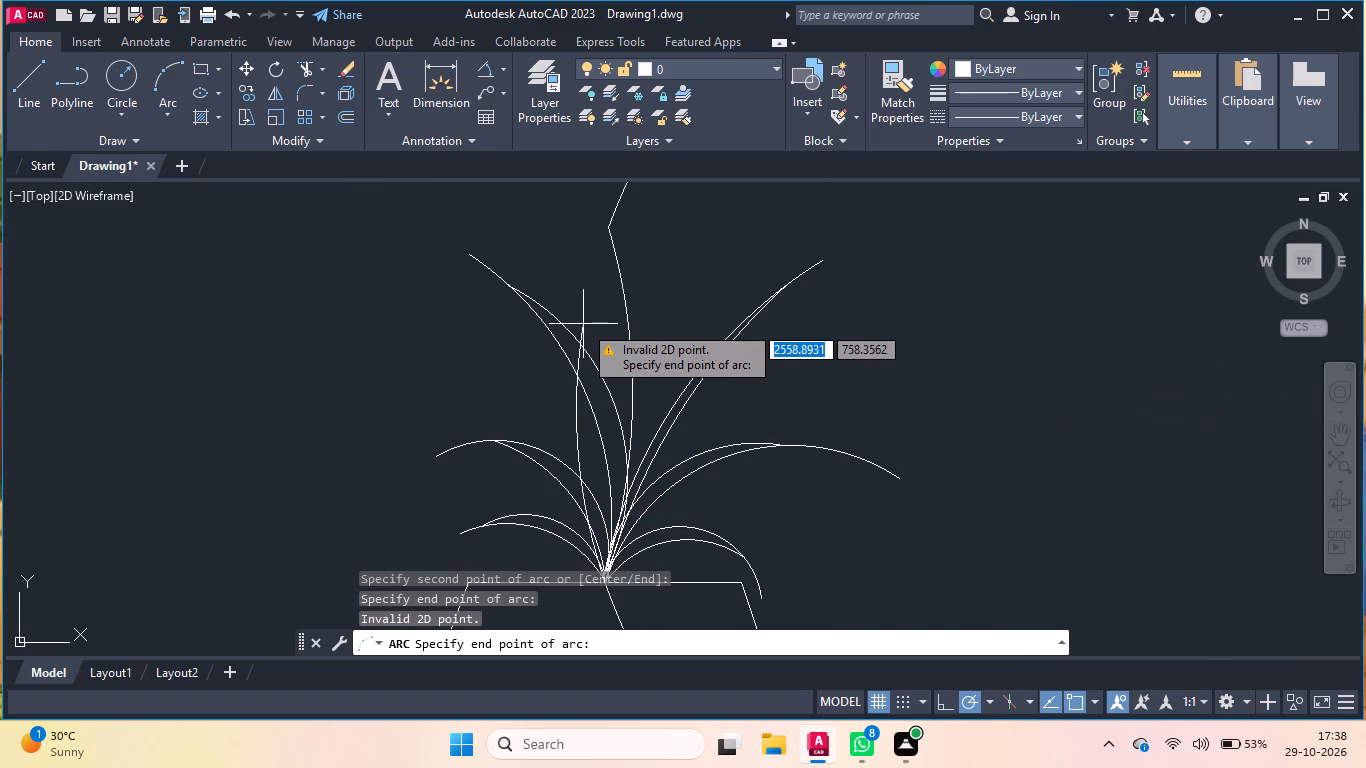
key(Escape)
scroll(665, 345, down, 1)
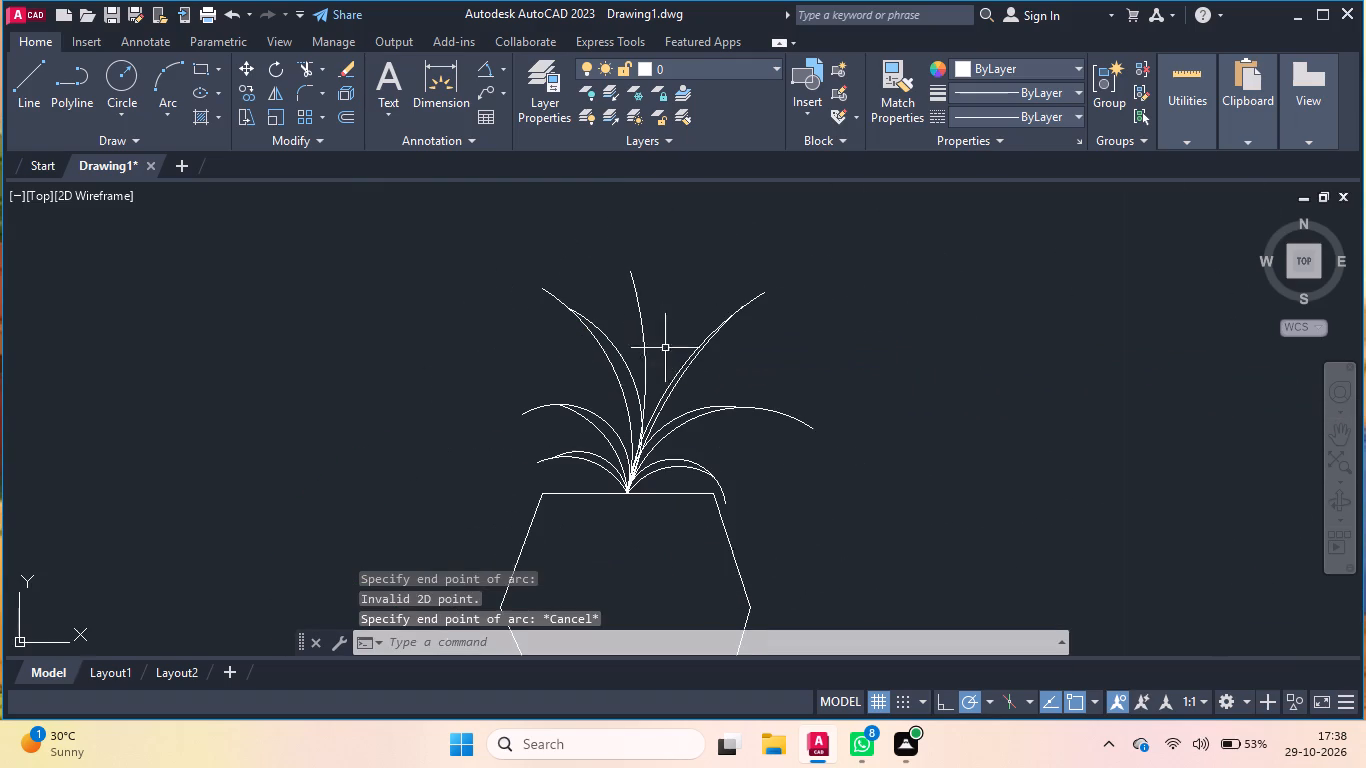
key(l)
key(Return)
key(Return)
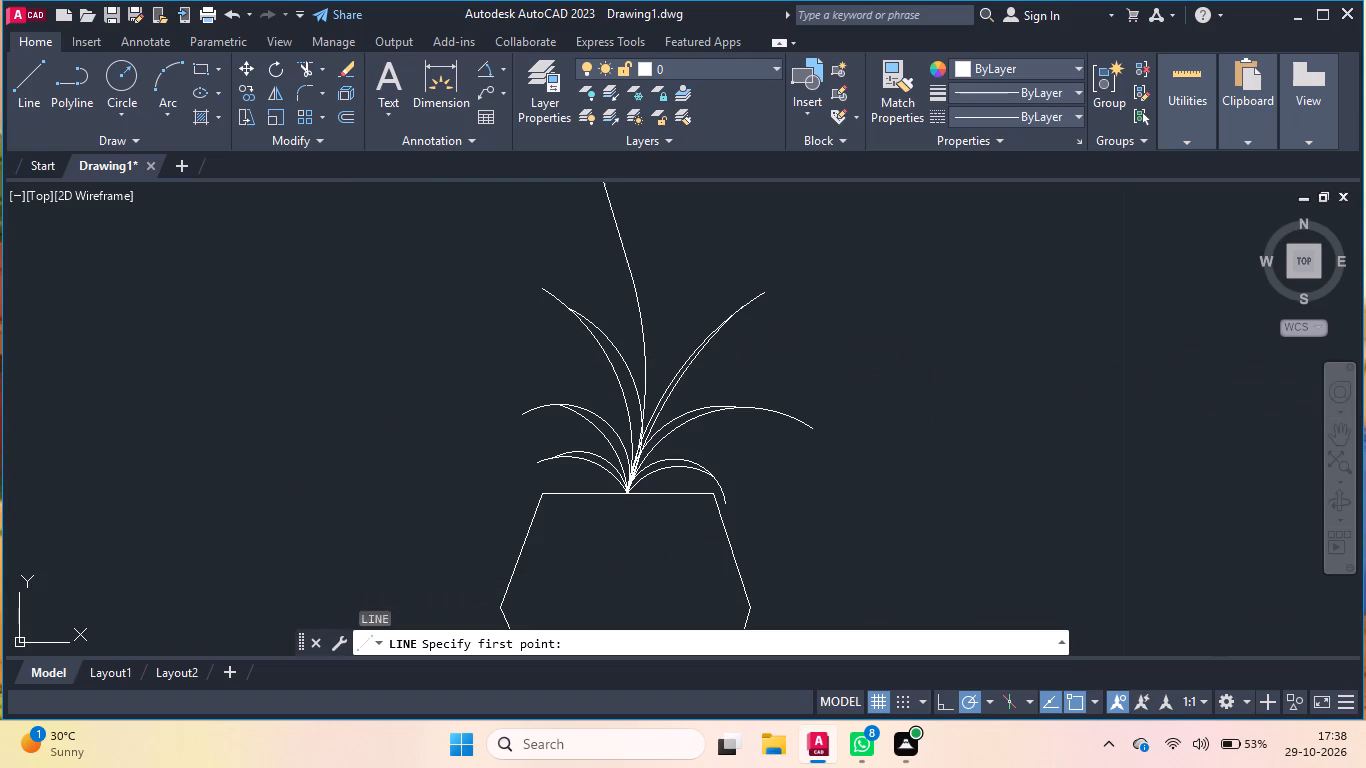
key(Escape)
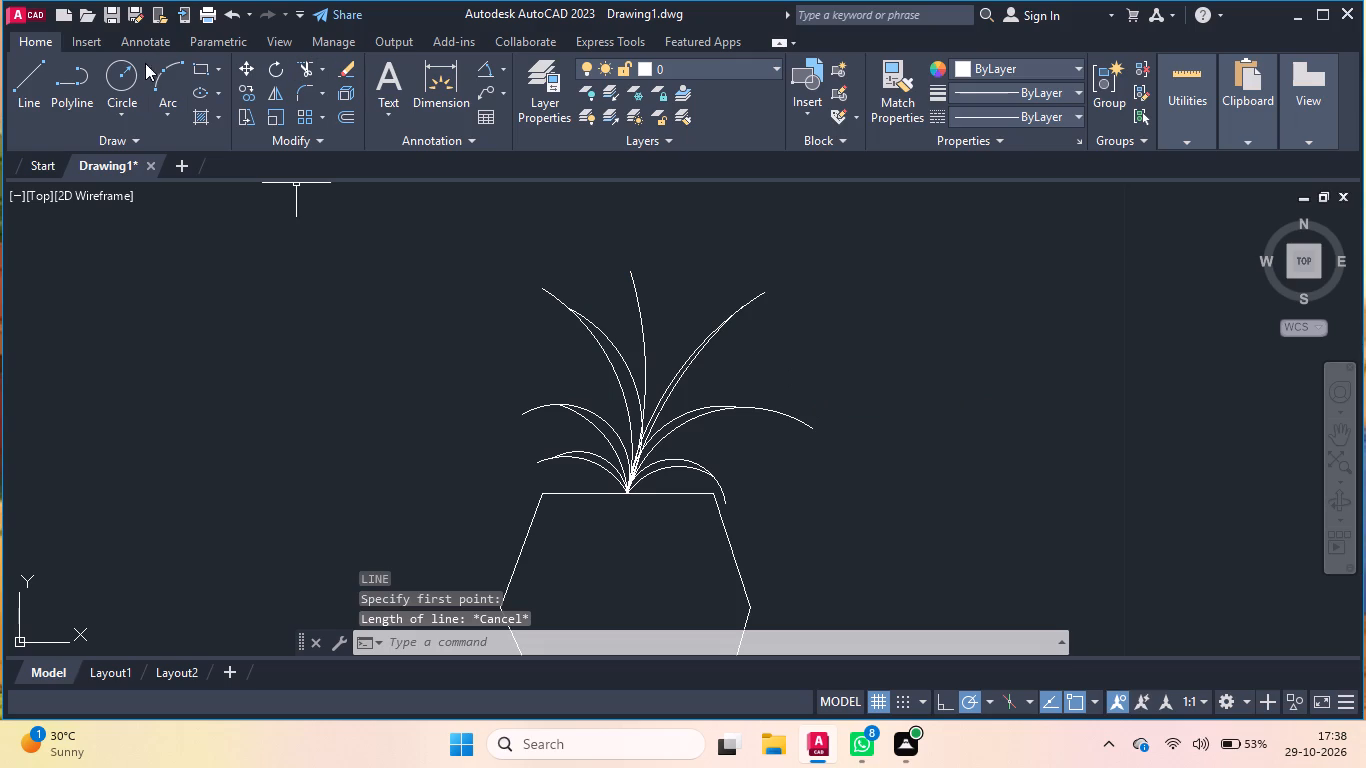
Draw a longer left-leaning leaf with two close three-point arcs from the leaf base, extending the first well beyond the tall left leaf's tip.
click(156, 66)
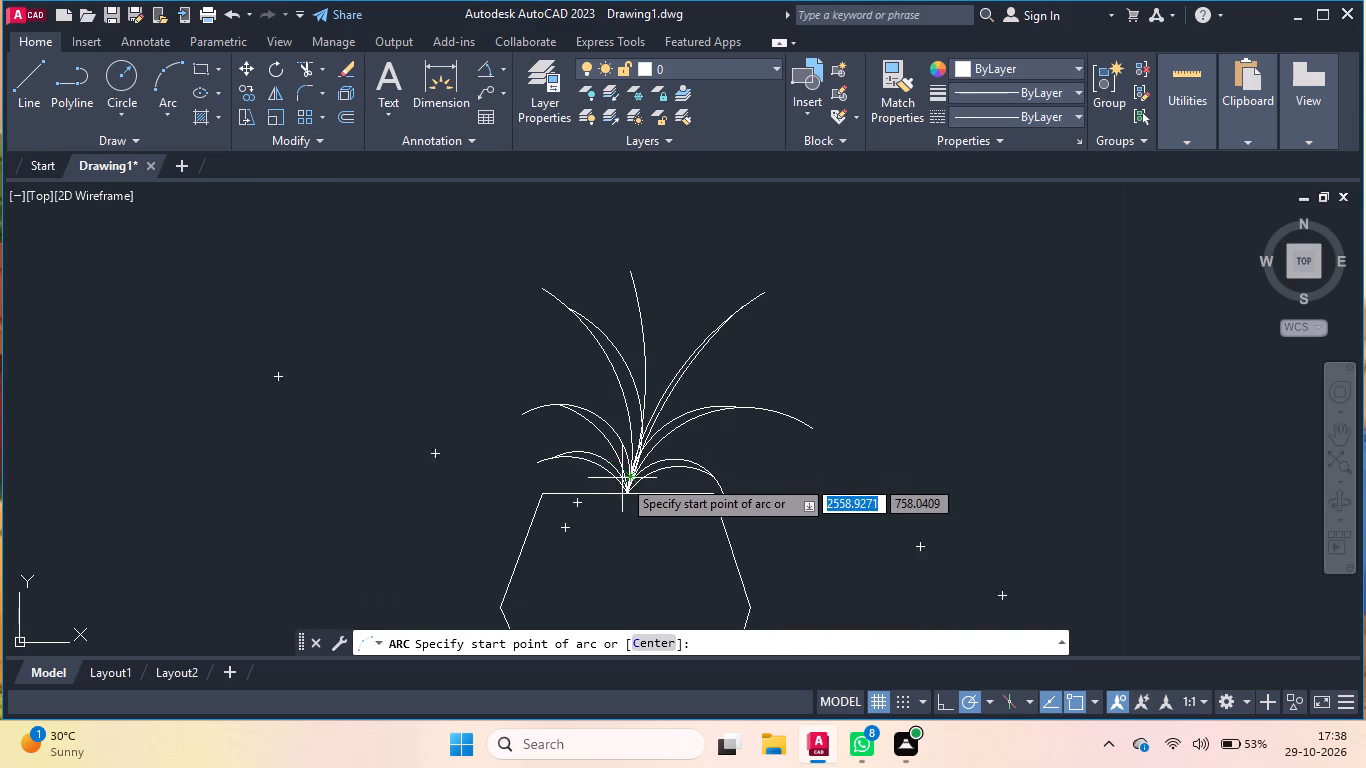
click(626, 491)
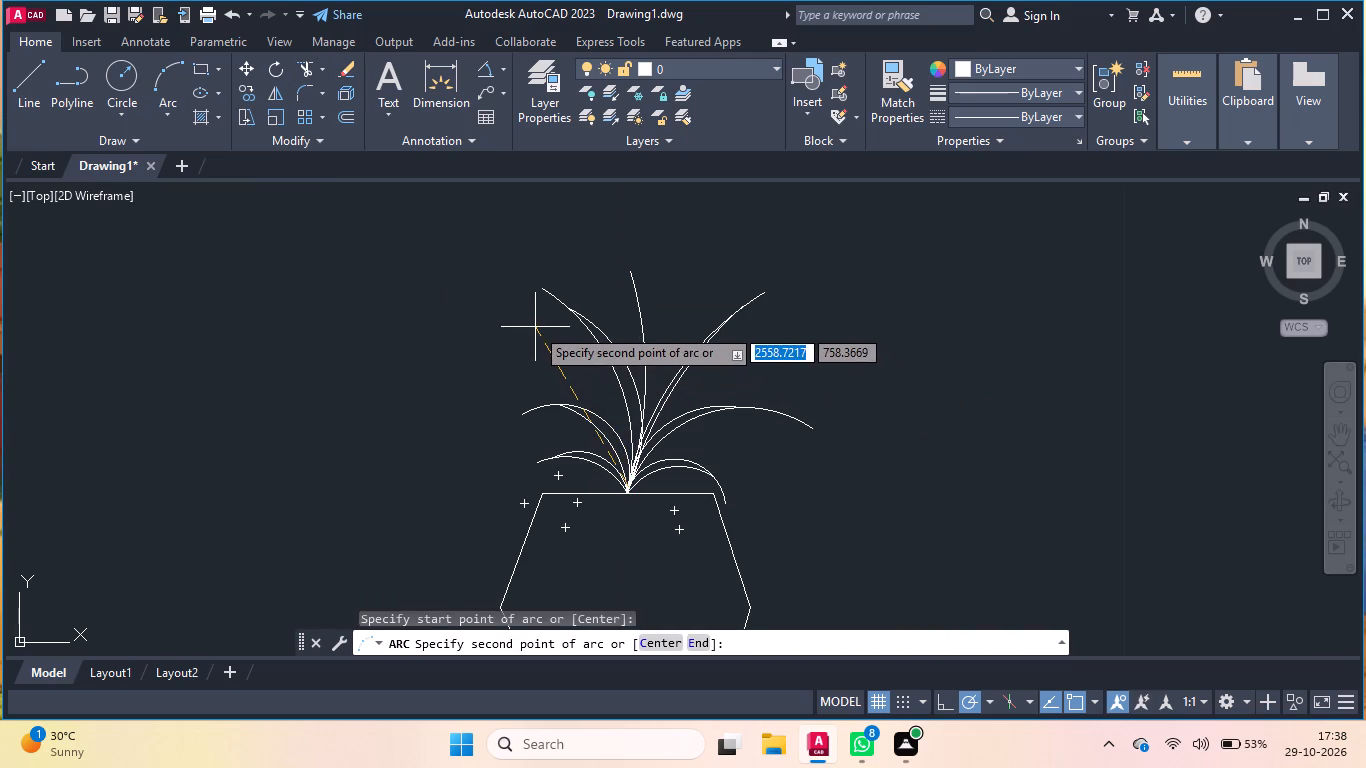
click(538, 303)
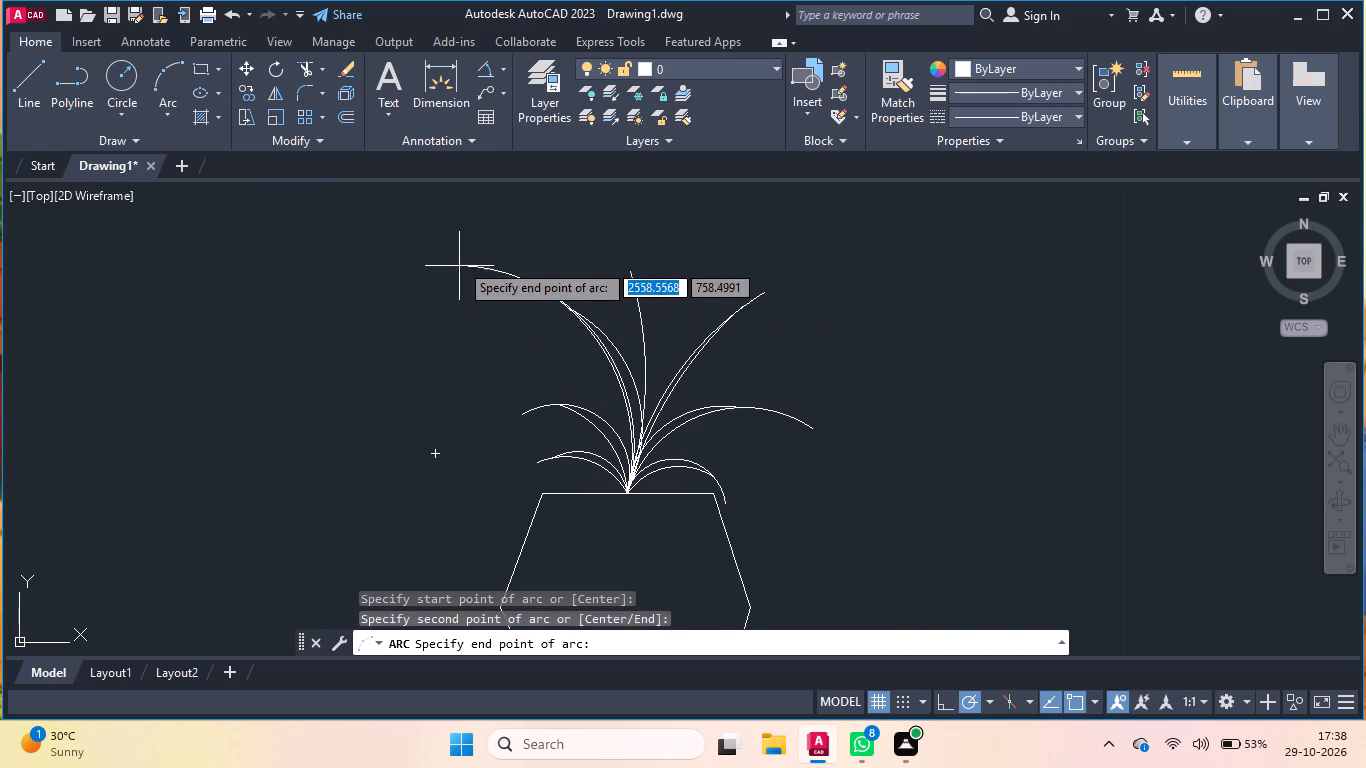
click(457, 215)
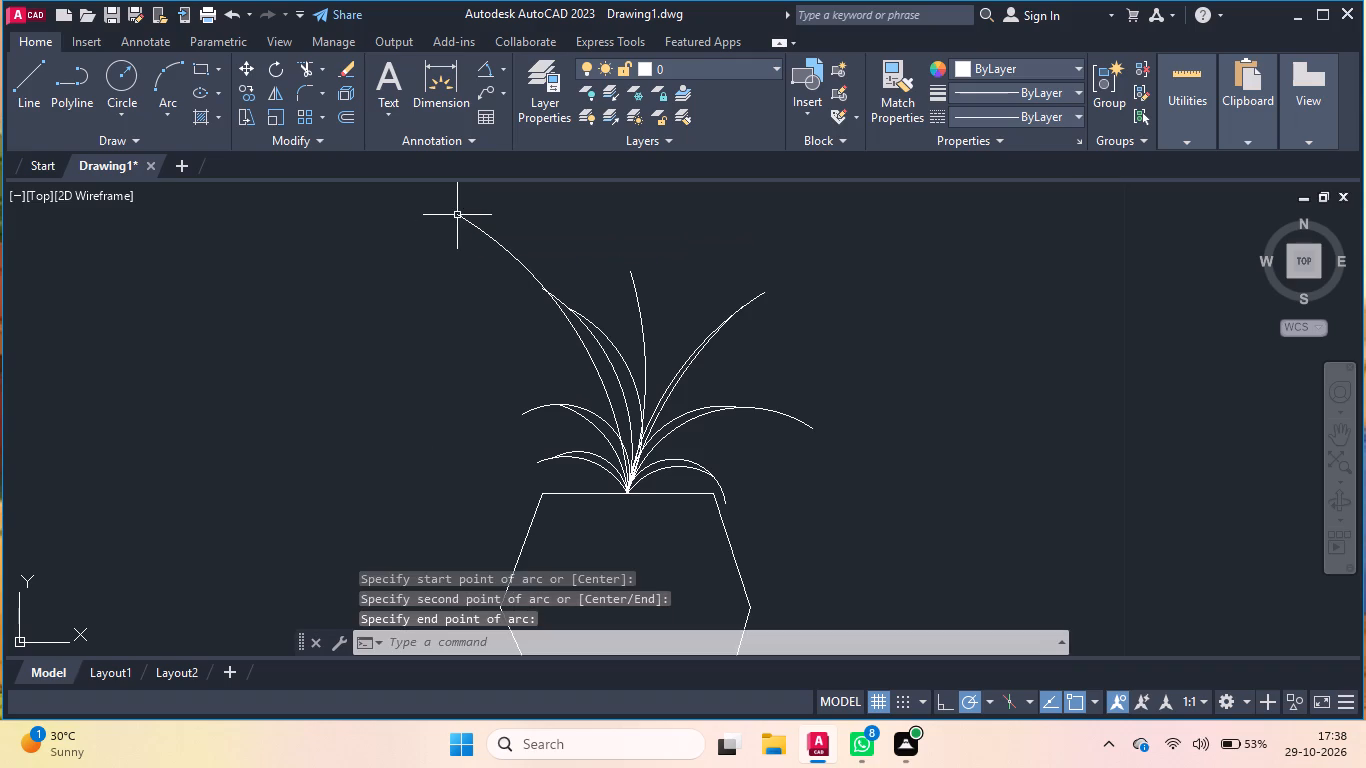
key(Return)
click(629, 494)
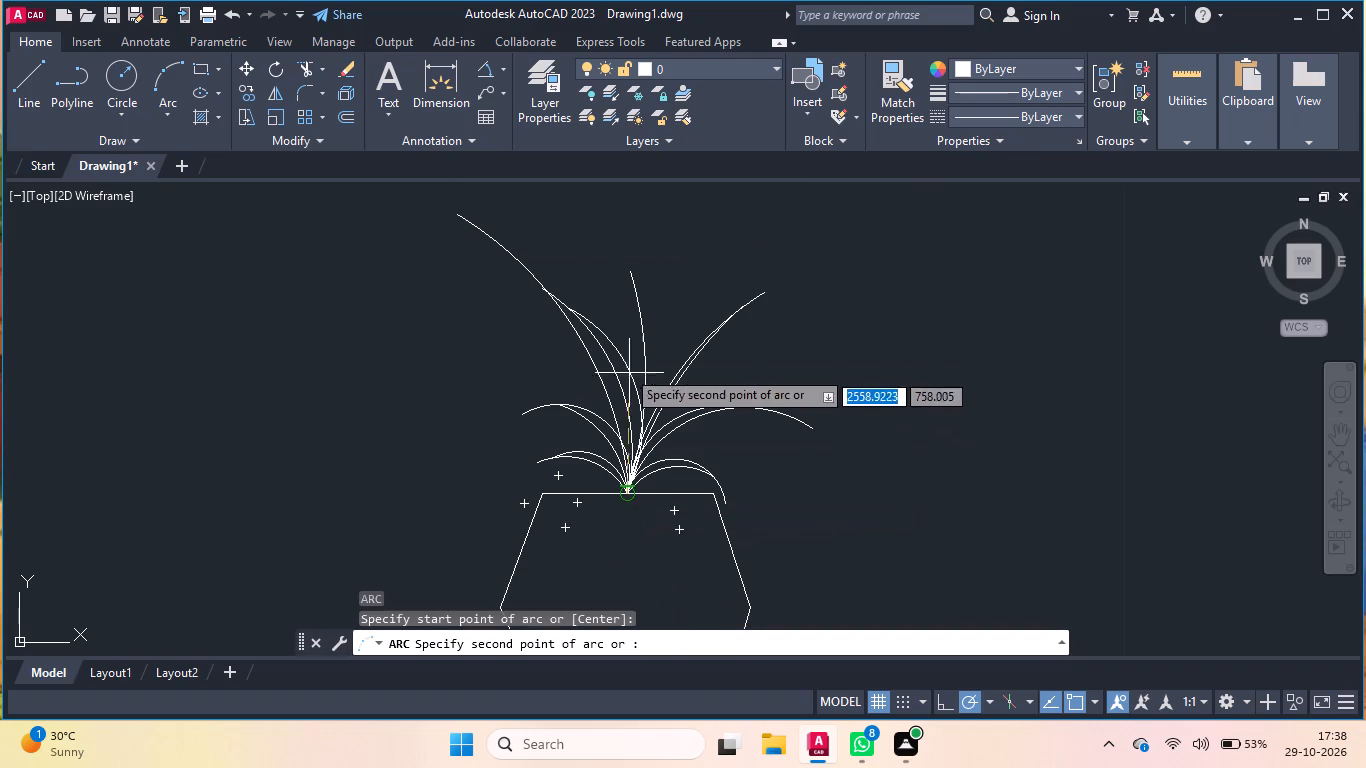
click(537, 267)
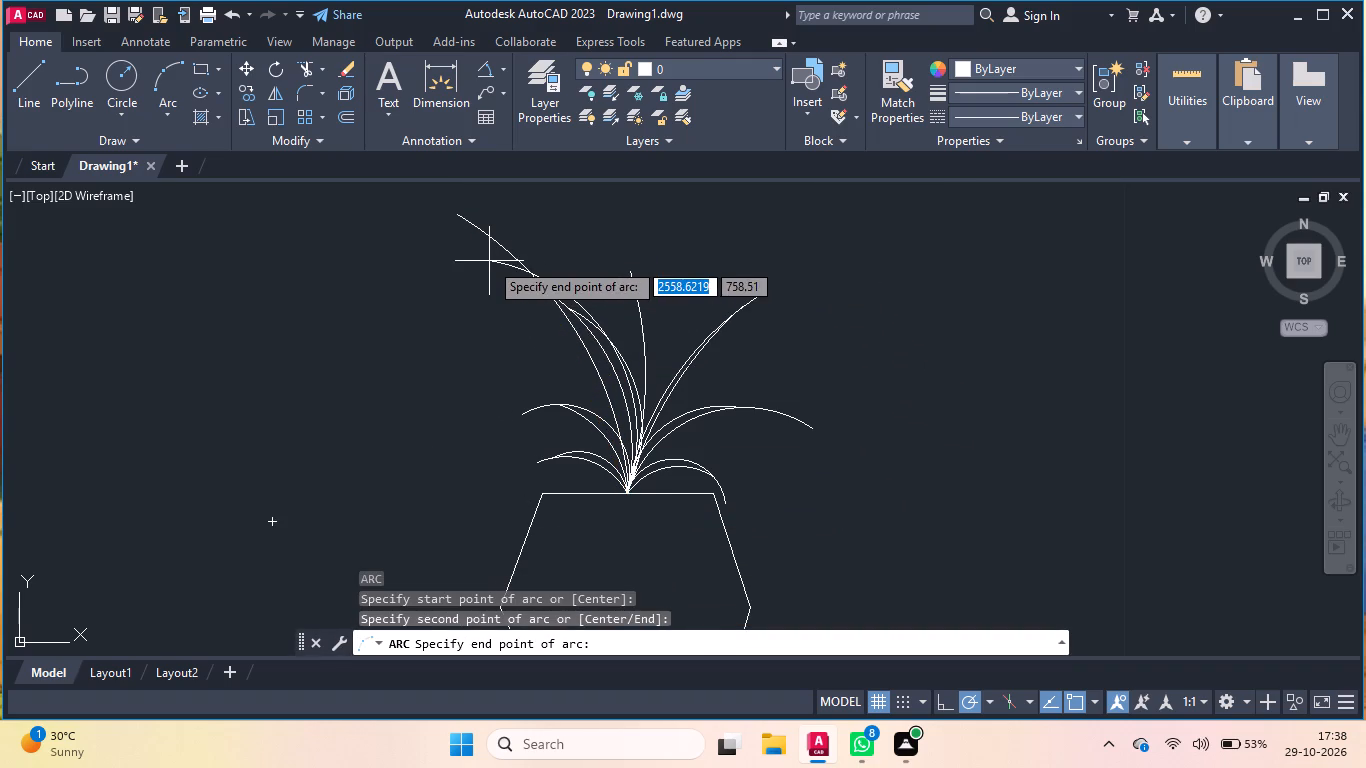
click(511, 239)
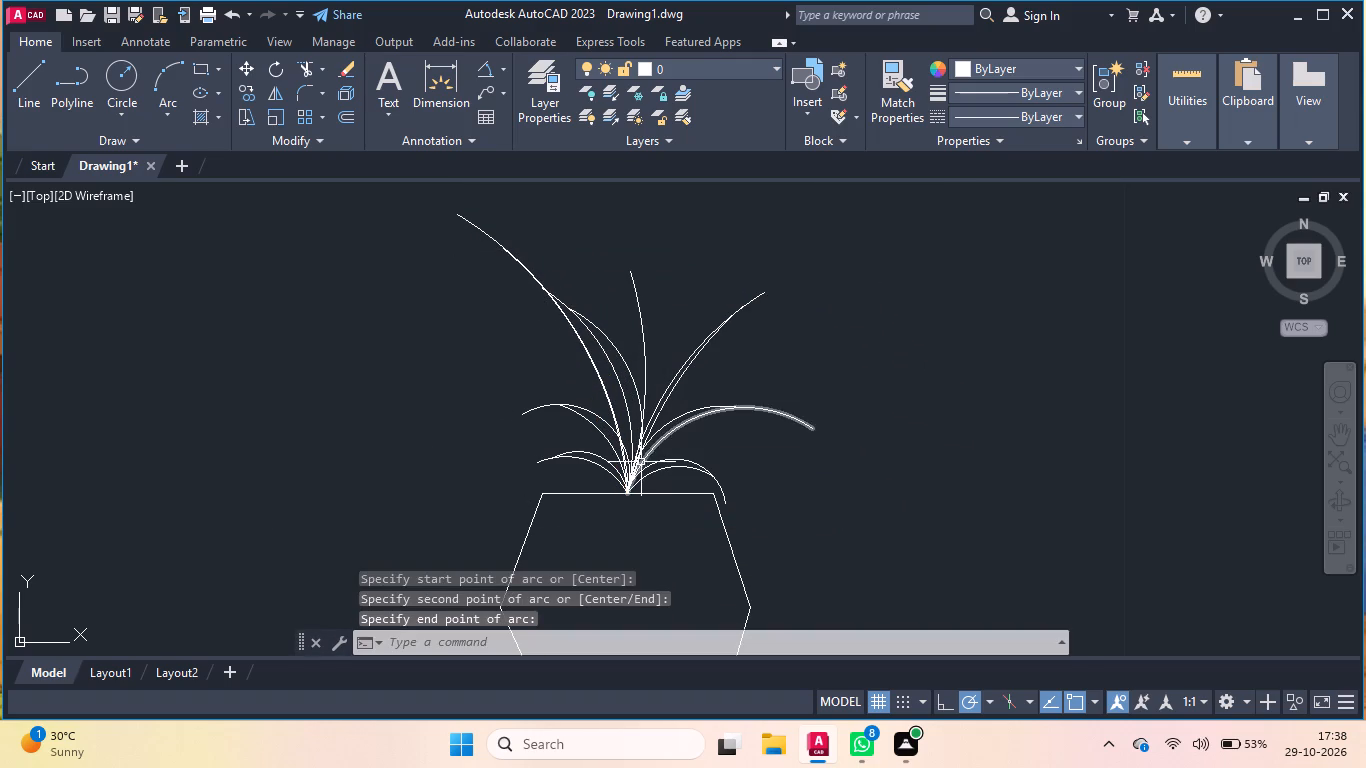
Draw a three-point arc from the leaf base through the middle leaf's tip, ending slightly above it, to close the middle leaf.
key(Return)
click(625, 496)
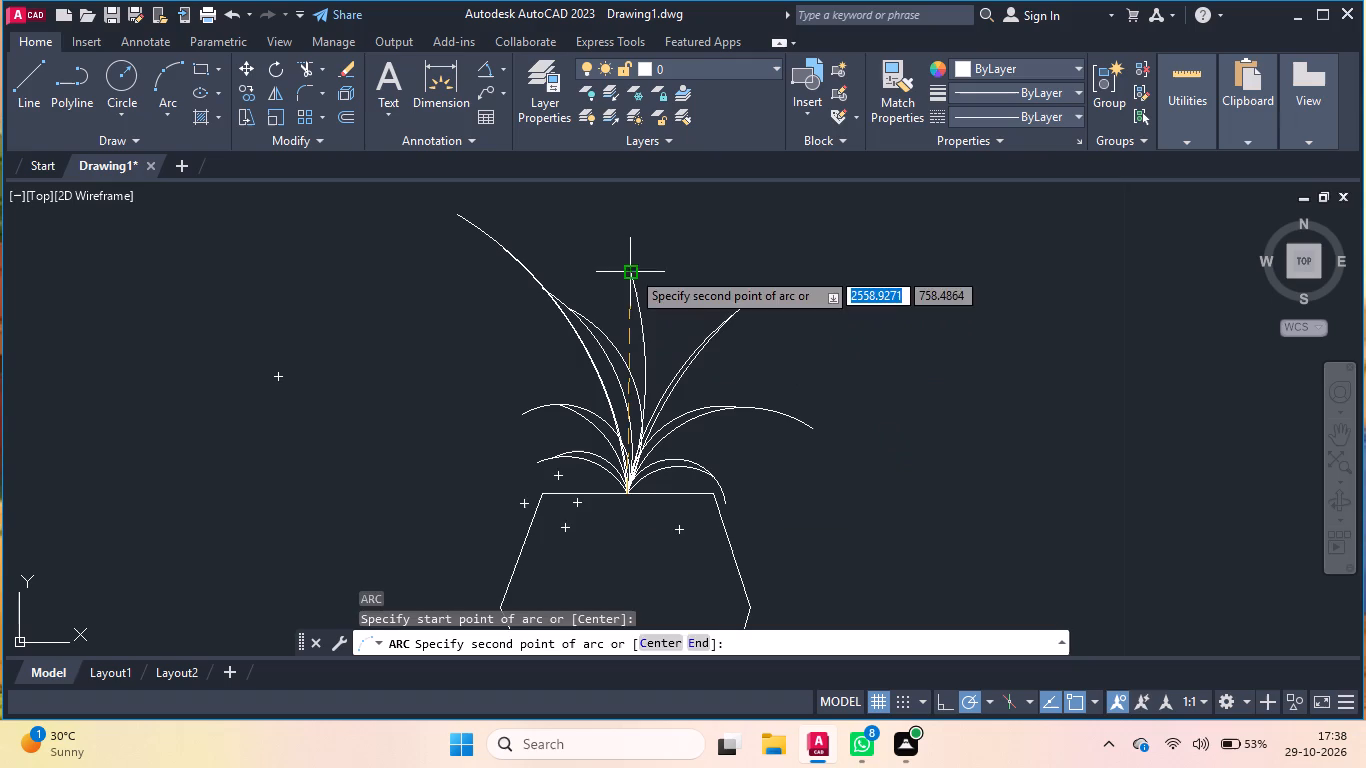
click(631, 270)
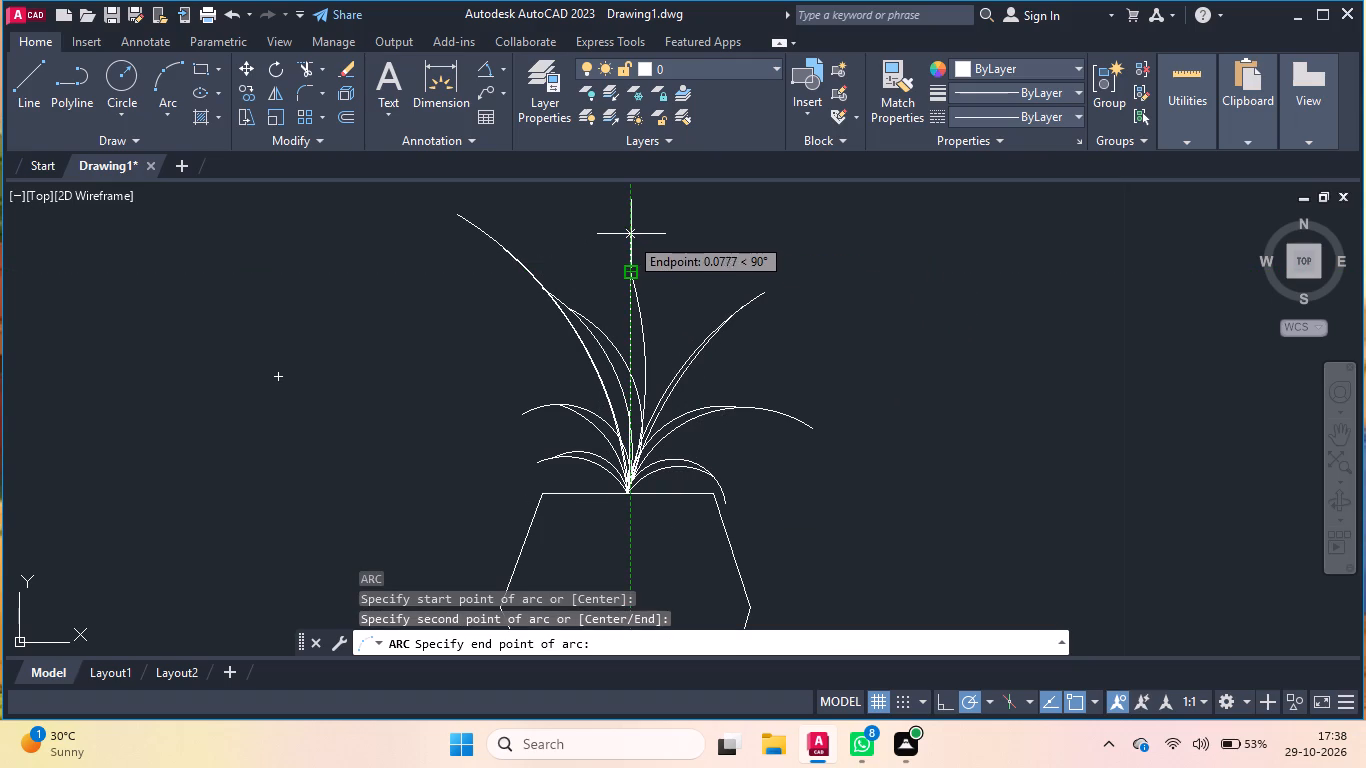
click(631, 234)
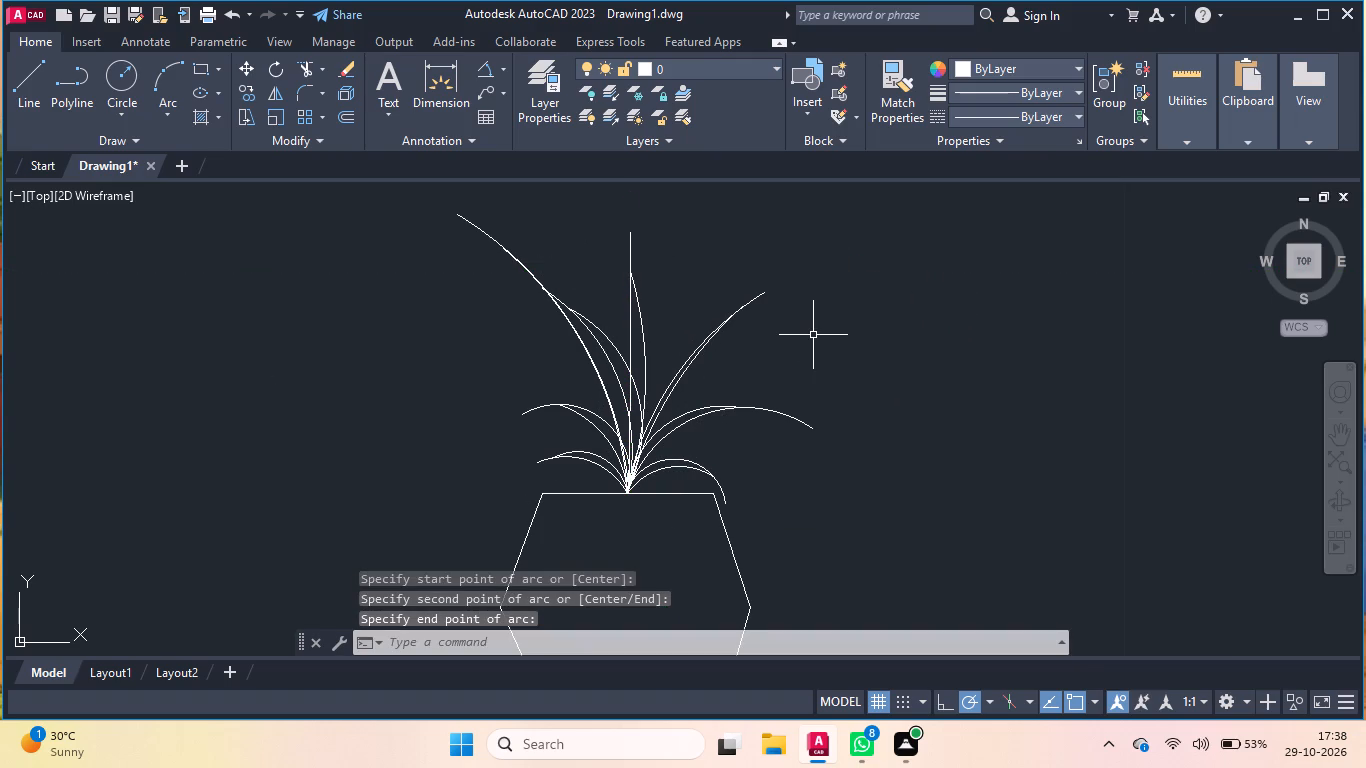
Trim the overshooting arc ends at the tips of the tall left, middle, tall right and lower right leaves.
text(tr)
key(Return)
click(743, 269)
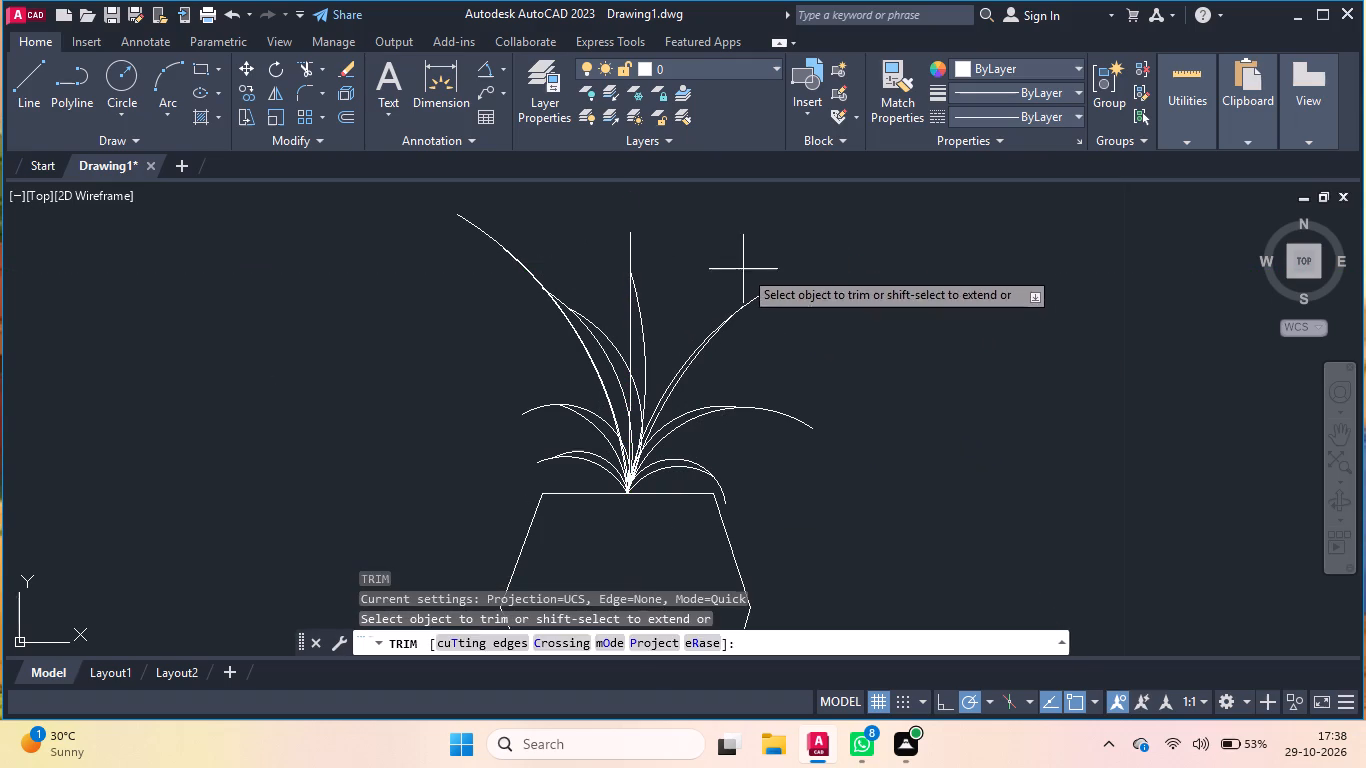
click(789, 525)
click(731, 228)
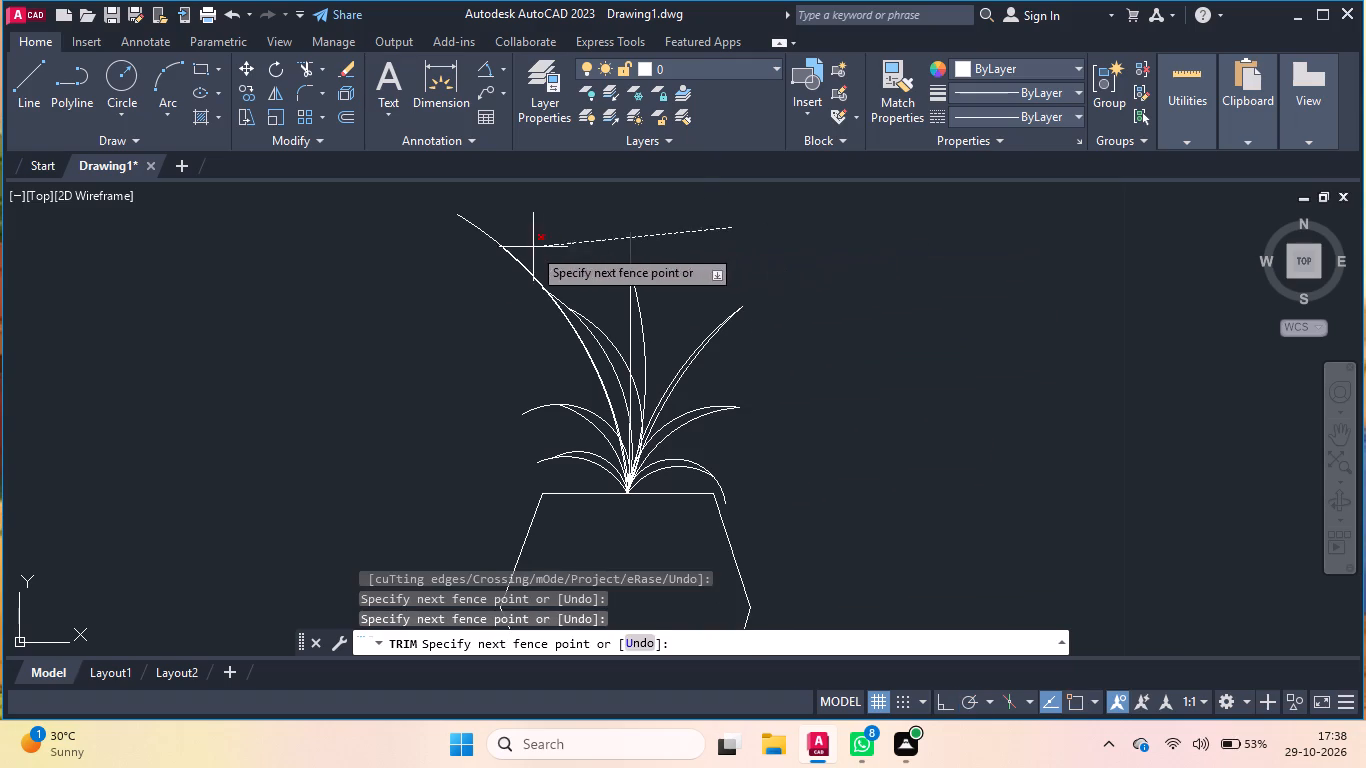
click(437, 263)
click(567, 260)
click(522, 313)
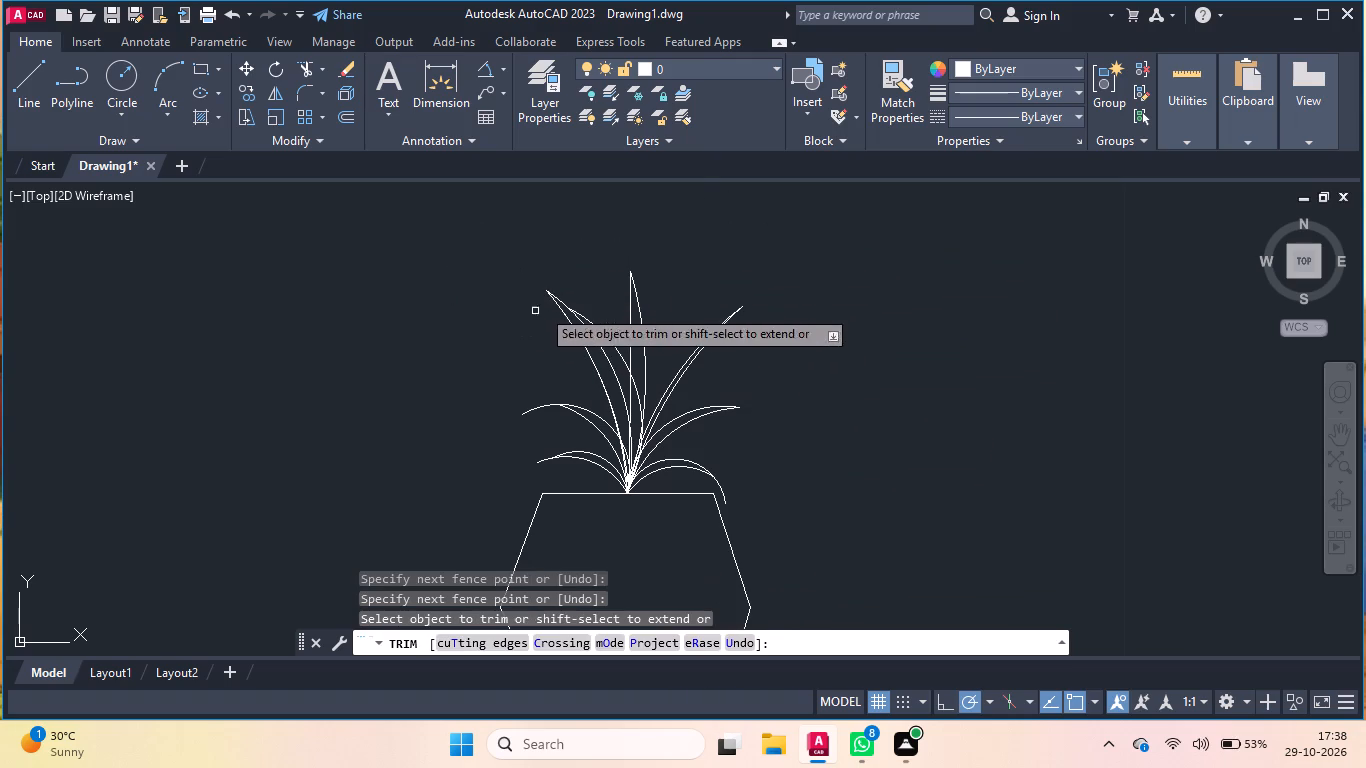
scroll(795, 313, down, 1)
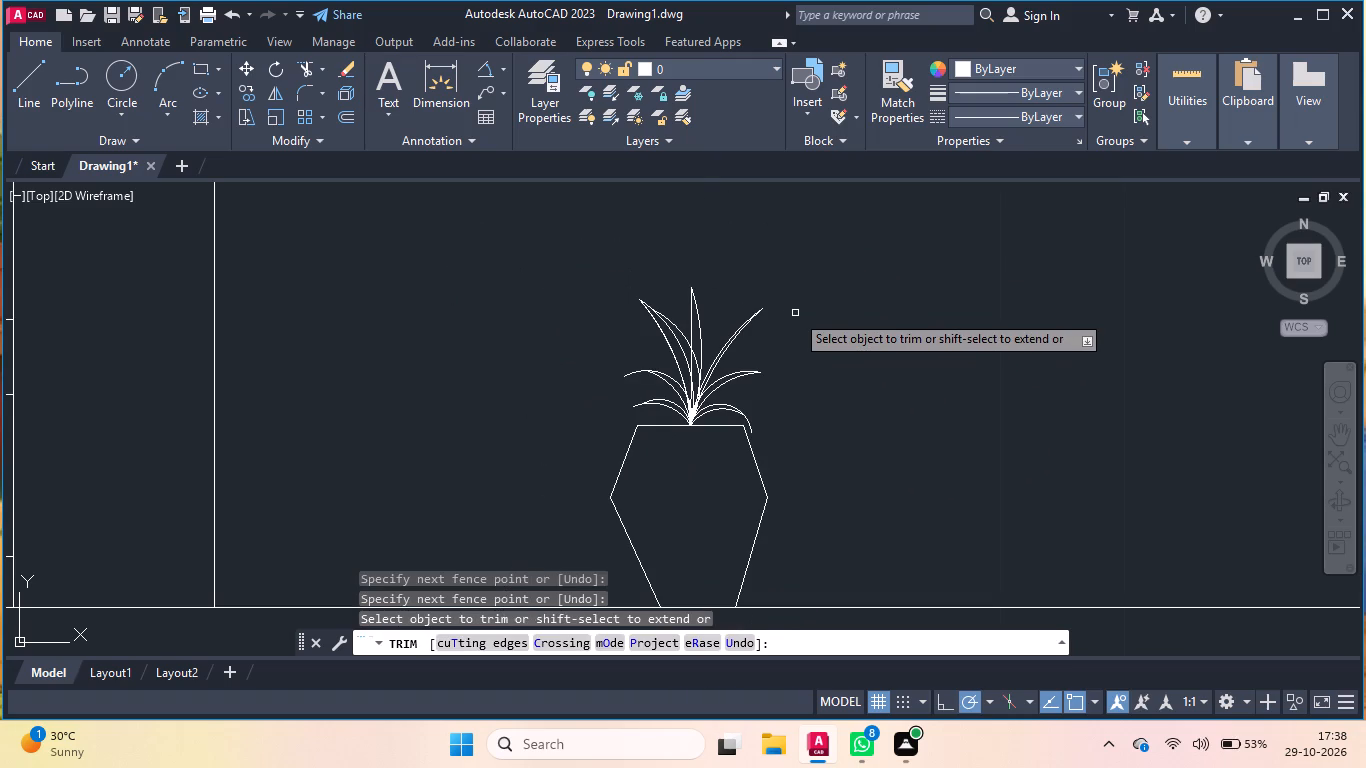
scroll(785, 362, down, 1)
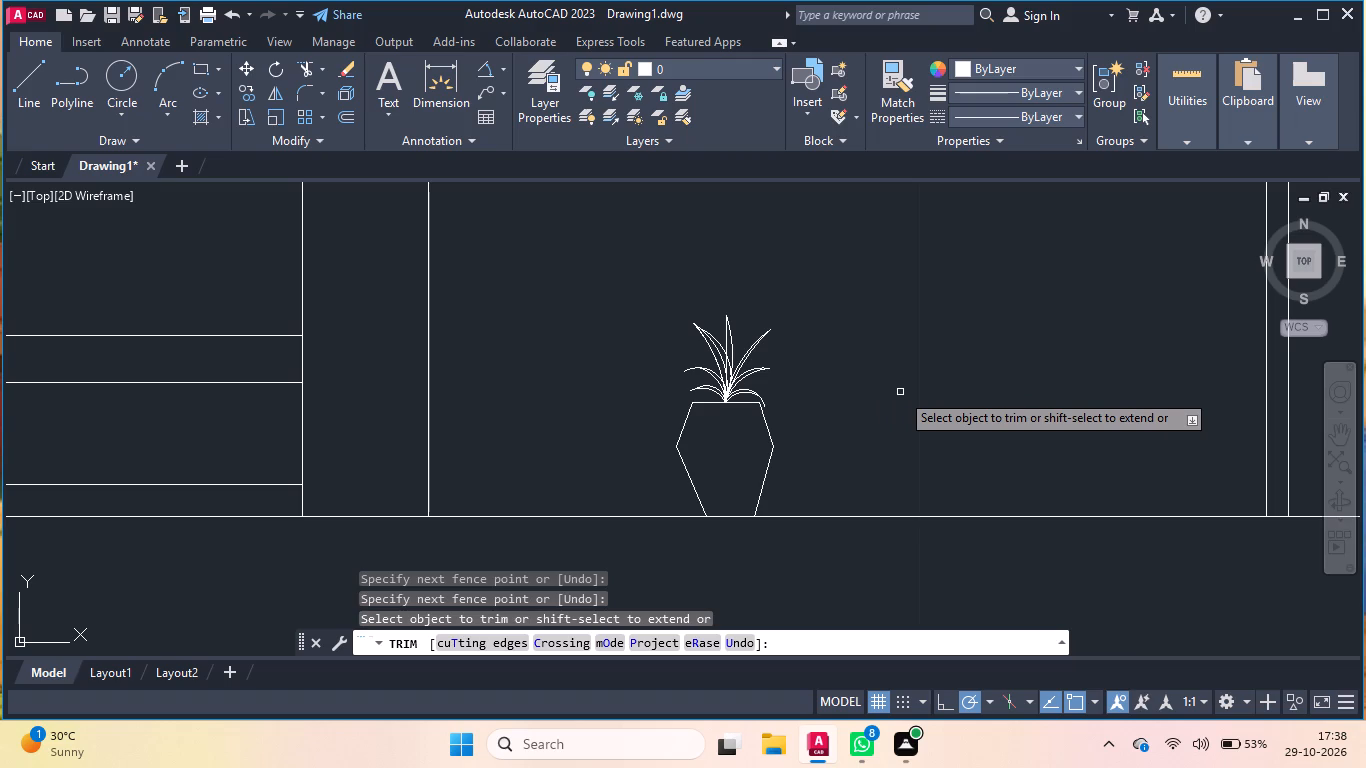
key(Return)
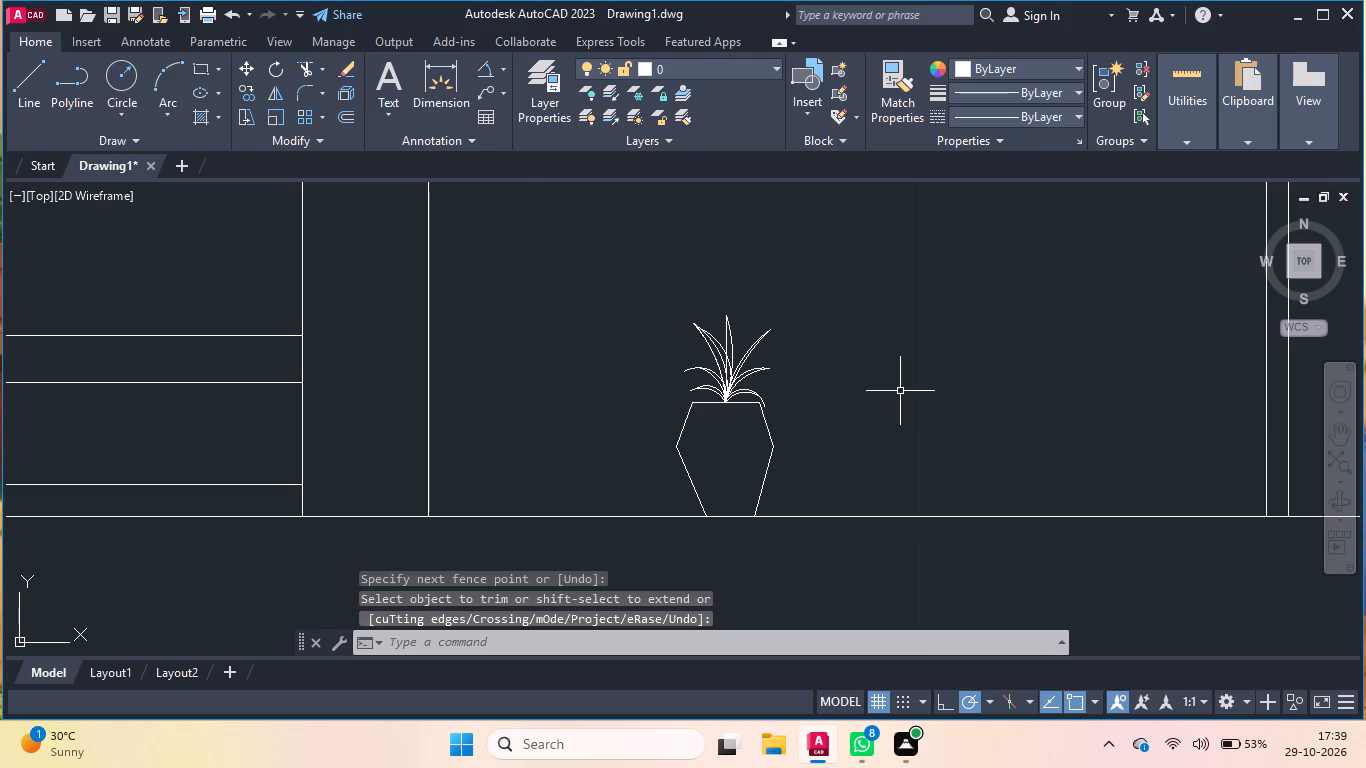
Copy the potted plant twice to the right along the ground line, undoing the first placement to use a closer, even spacing.
scroll(900, 391, down, 2)
scroll(870, 354, up, 2)
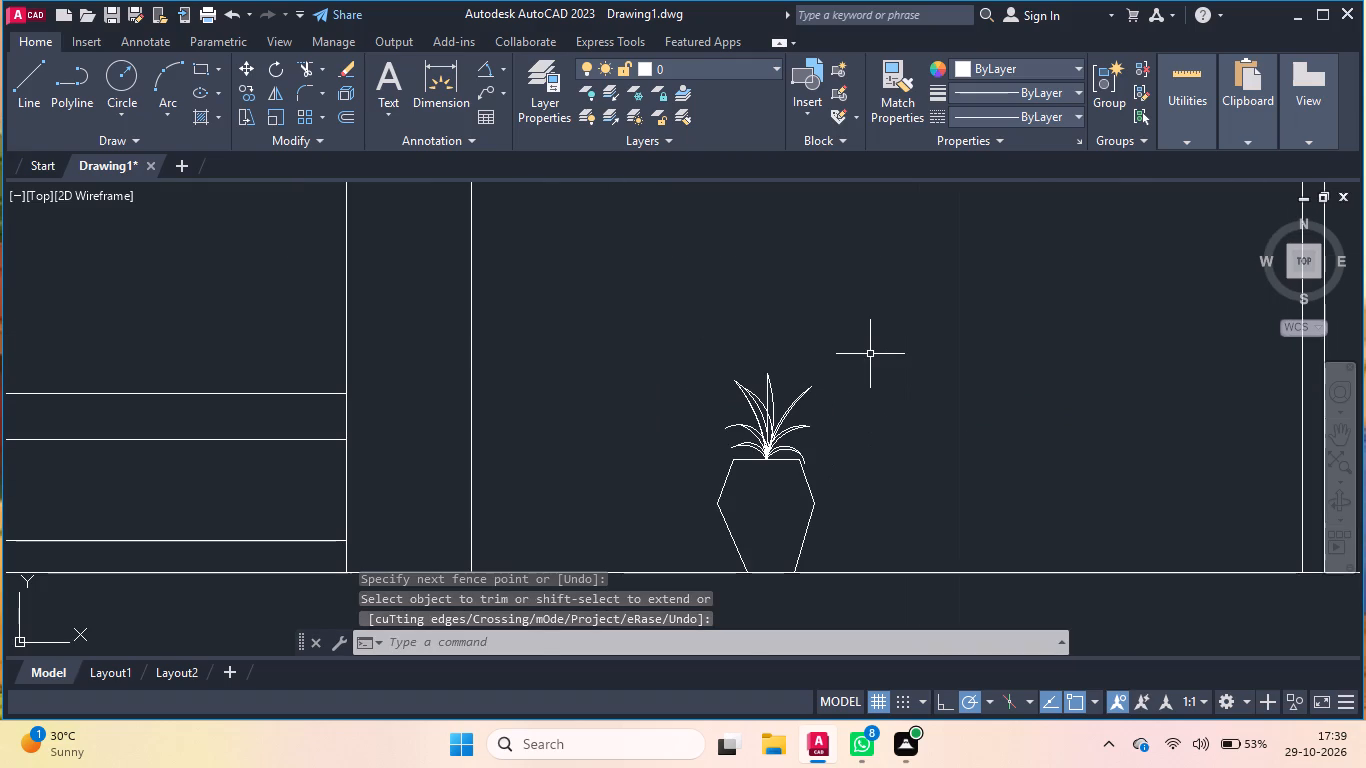
click(880, 337)
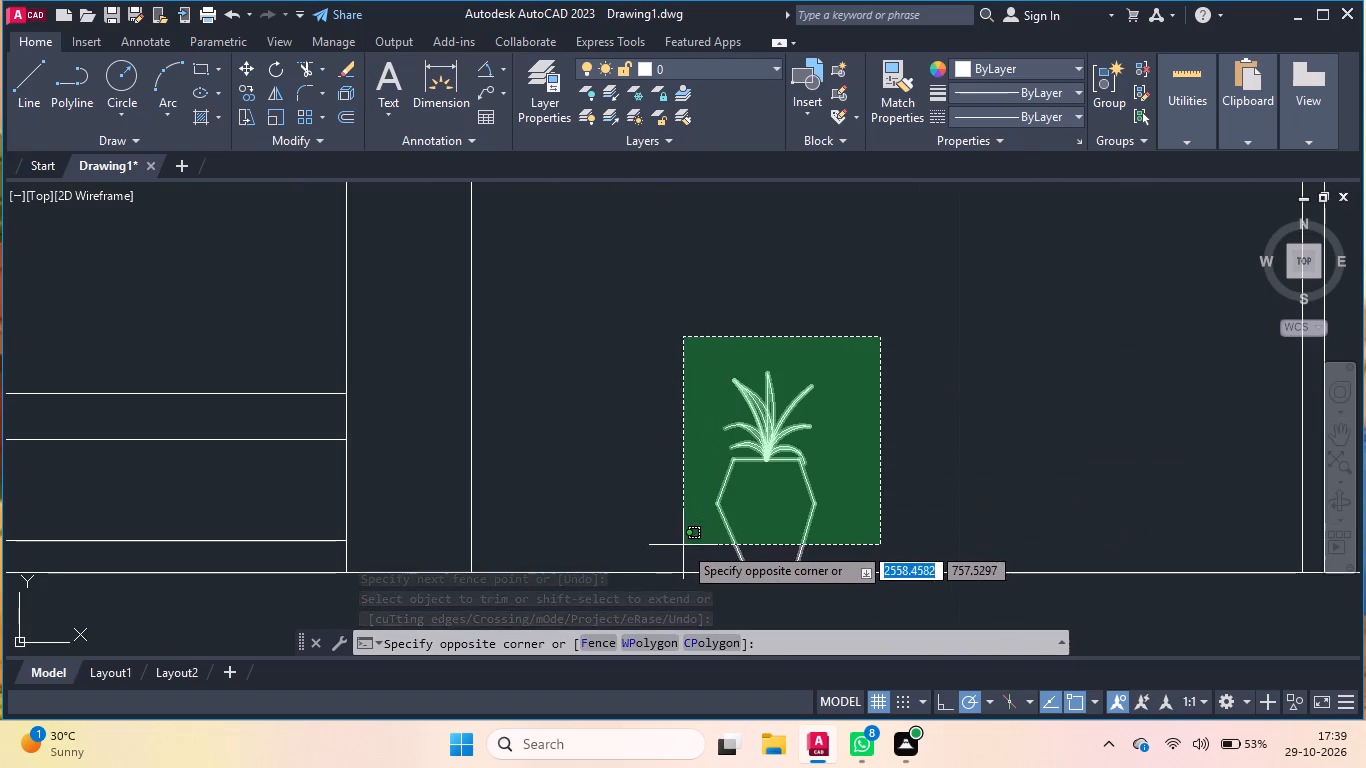
click(683, 545)
text(co)
key(Return)
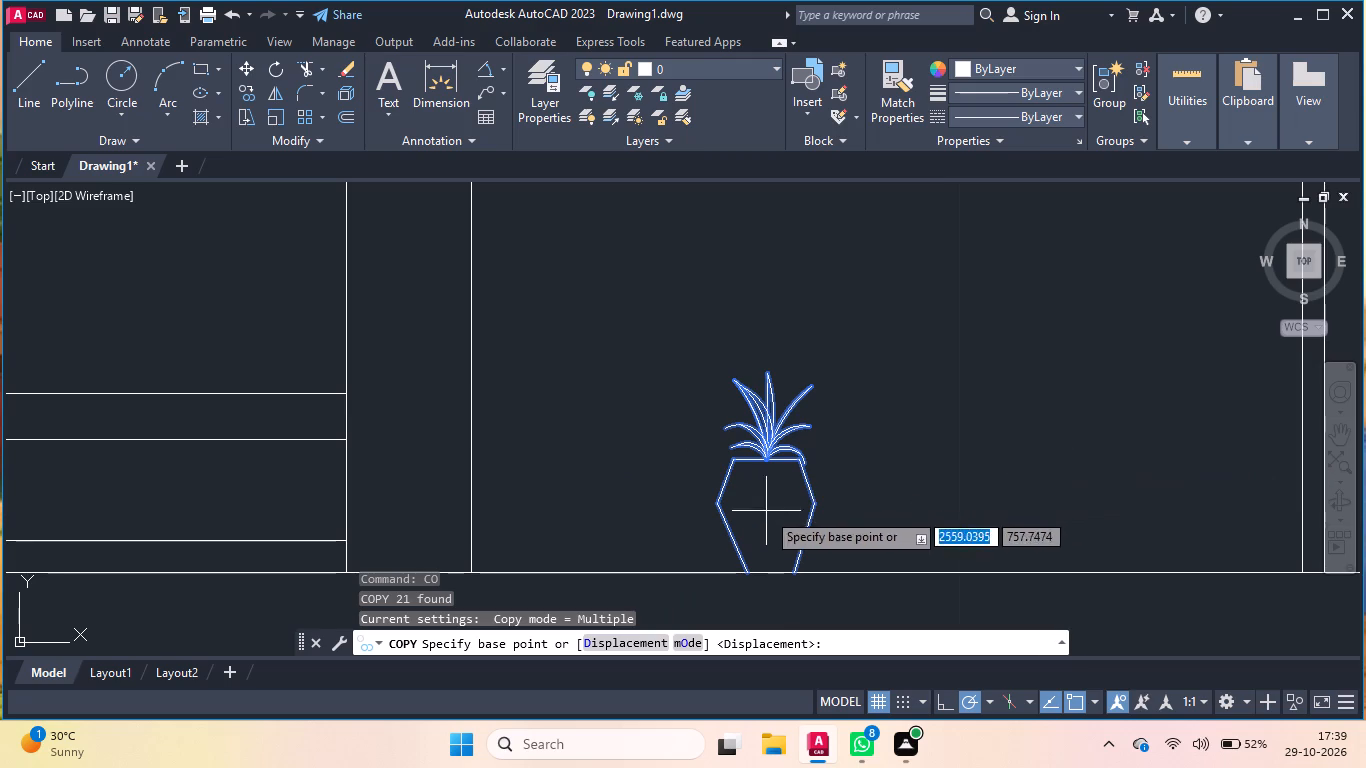
click(791, 455)
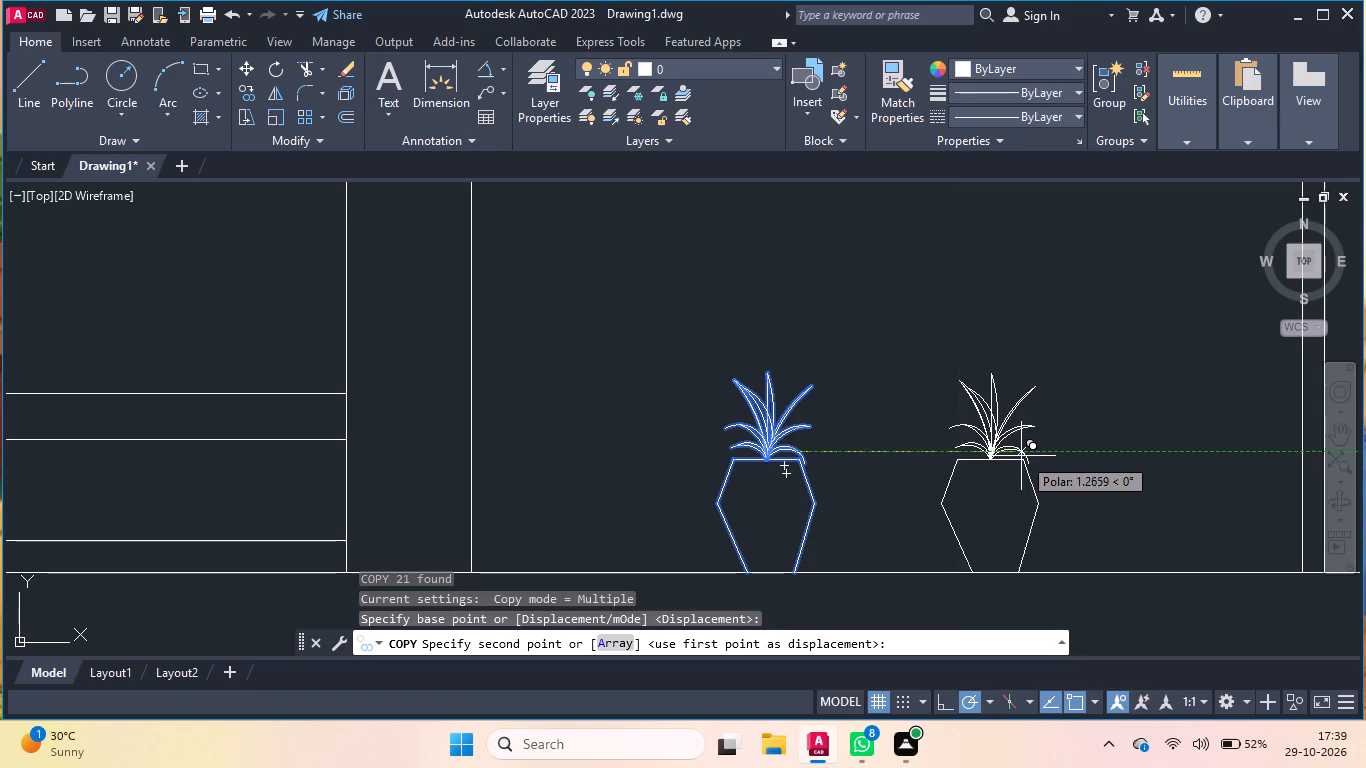
click(994, 456)
scroll(529, 459, down, 2)
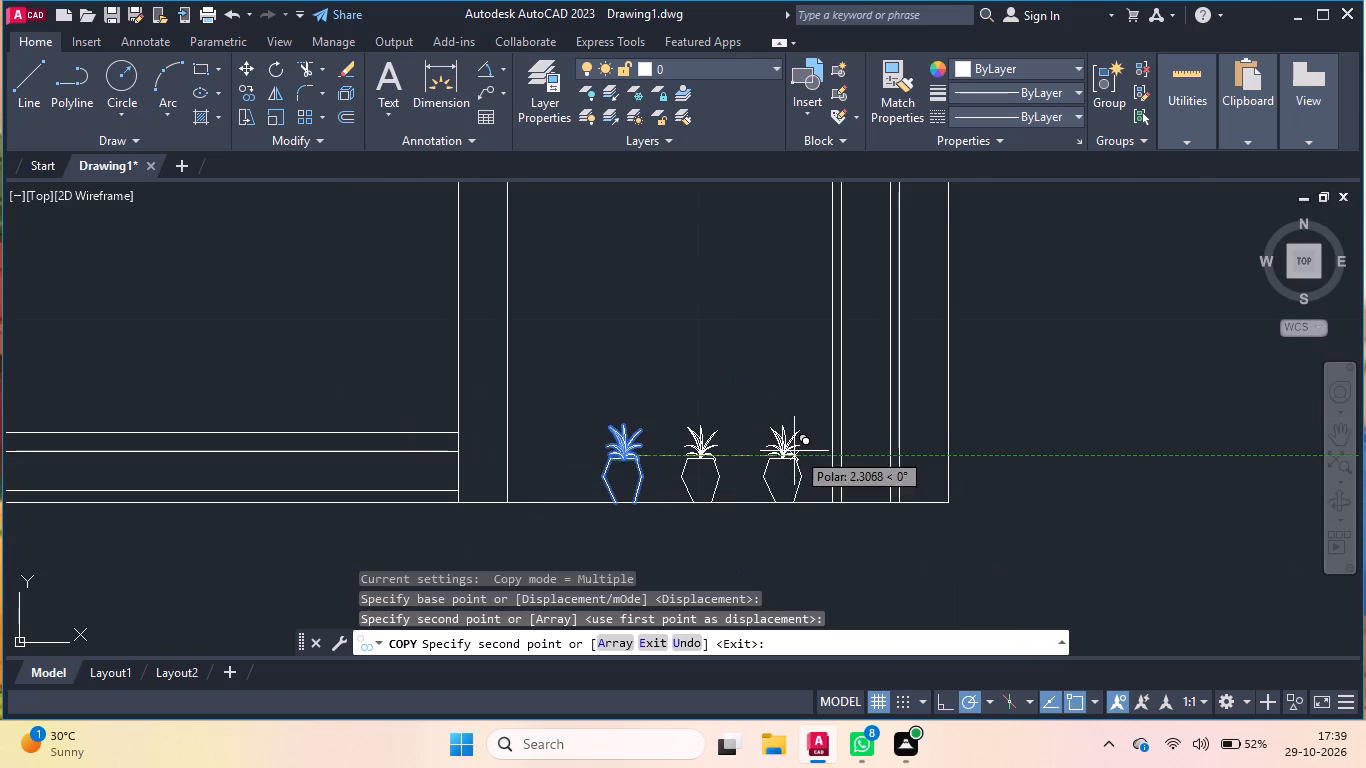
scroll(765, 451, up, 1)
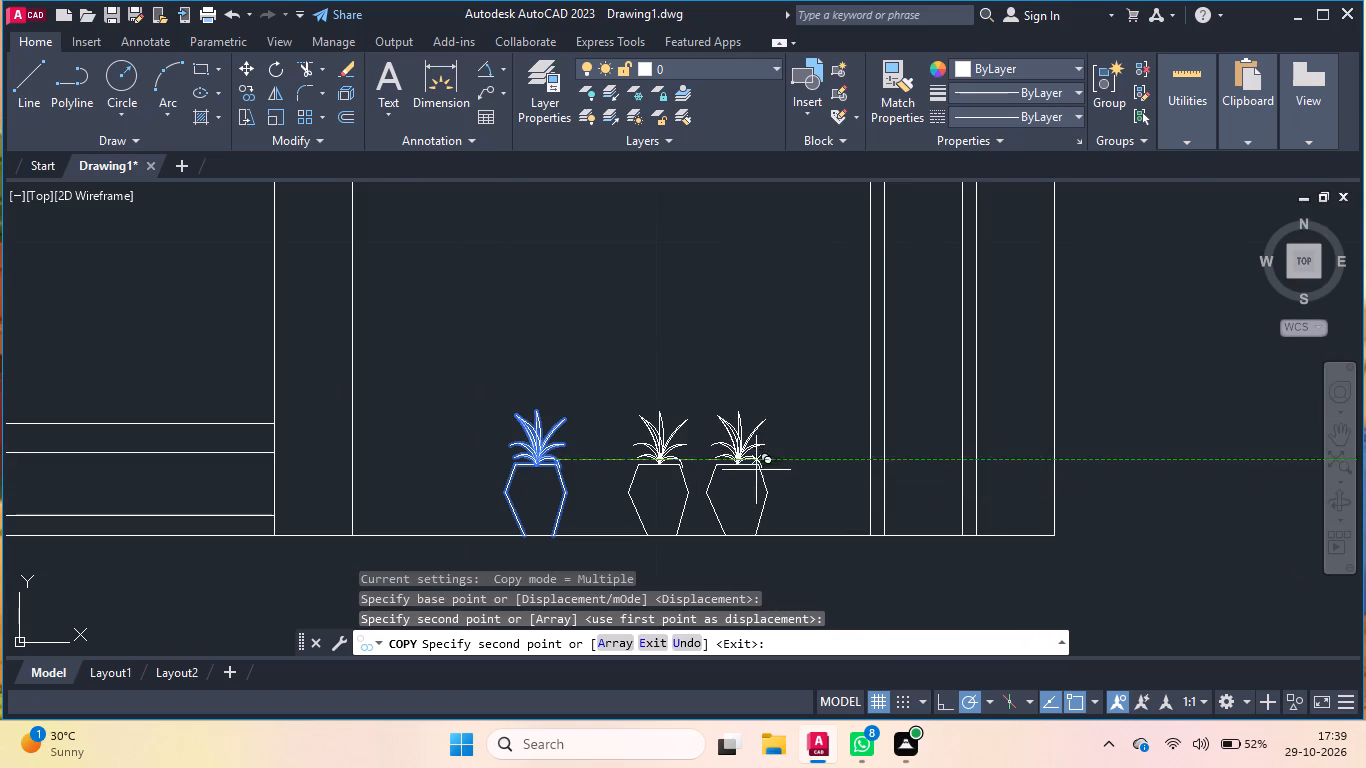
key(ctrl+z)
key(ctrl+z)
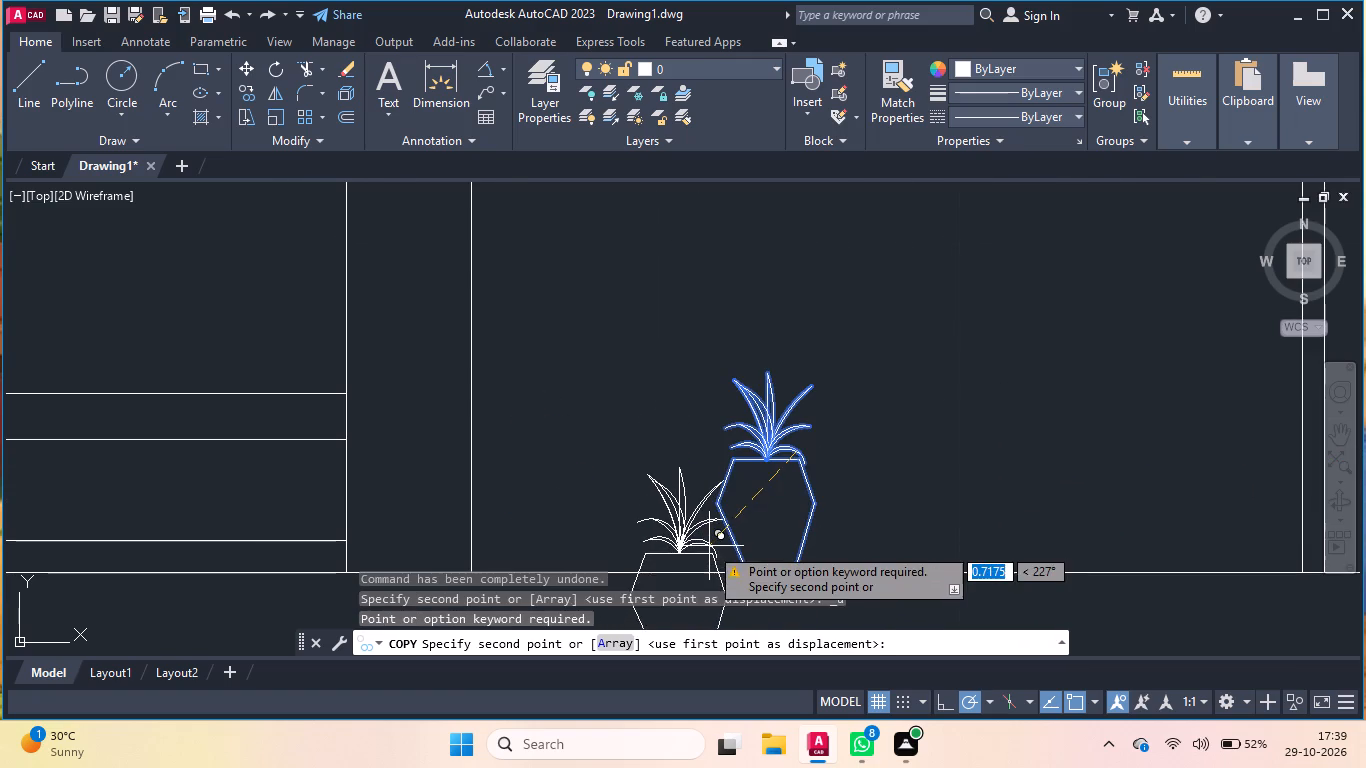
scroll(679, 494, down, 2)
scroll(761, 488, up, 1)
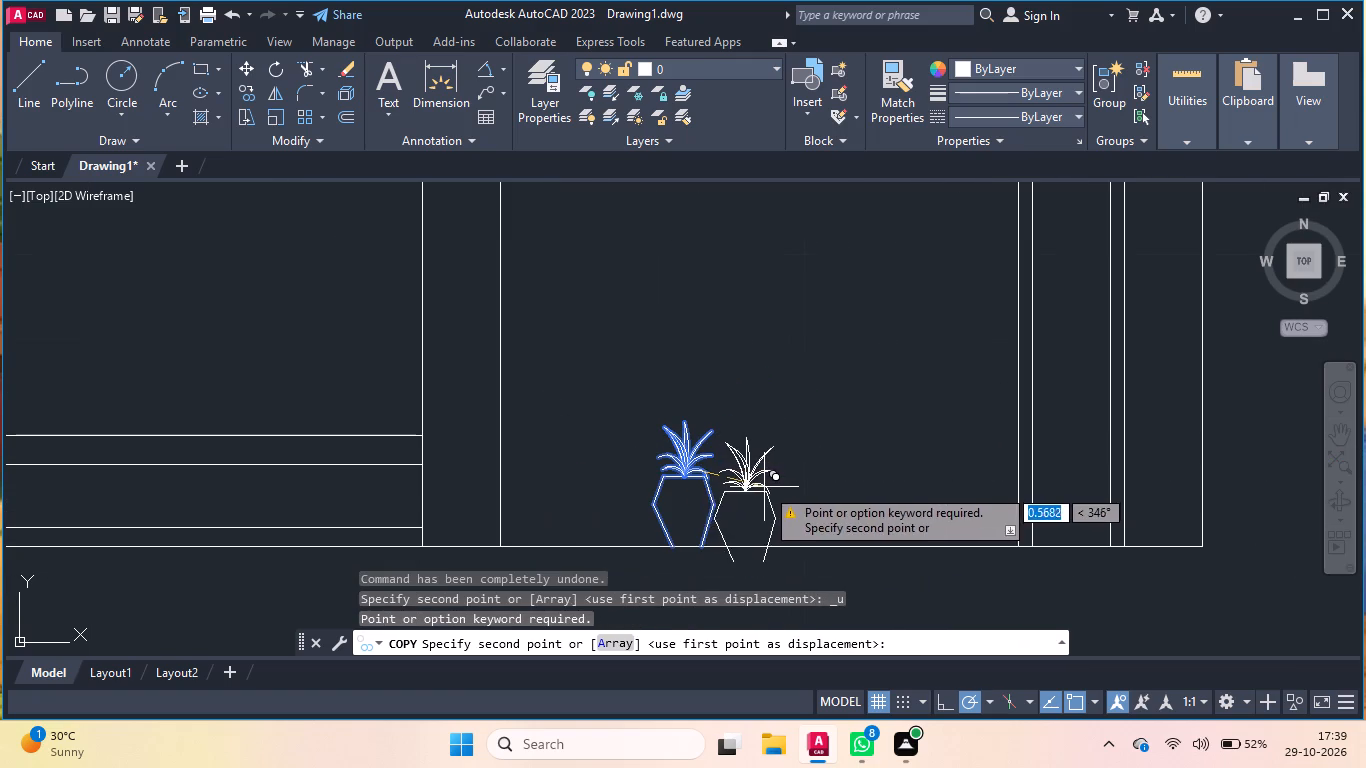
click(780, 474)
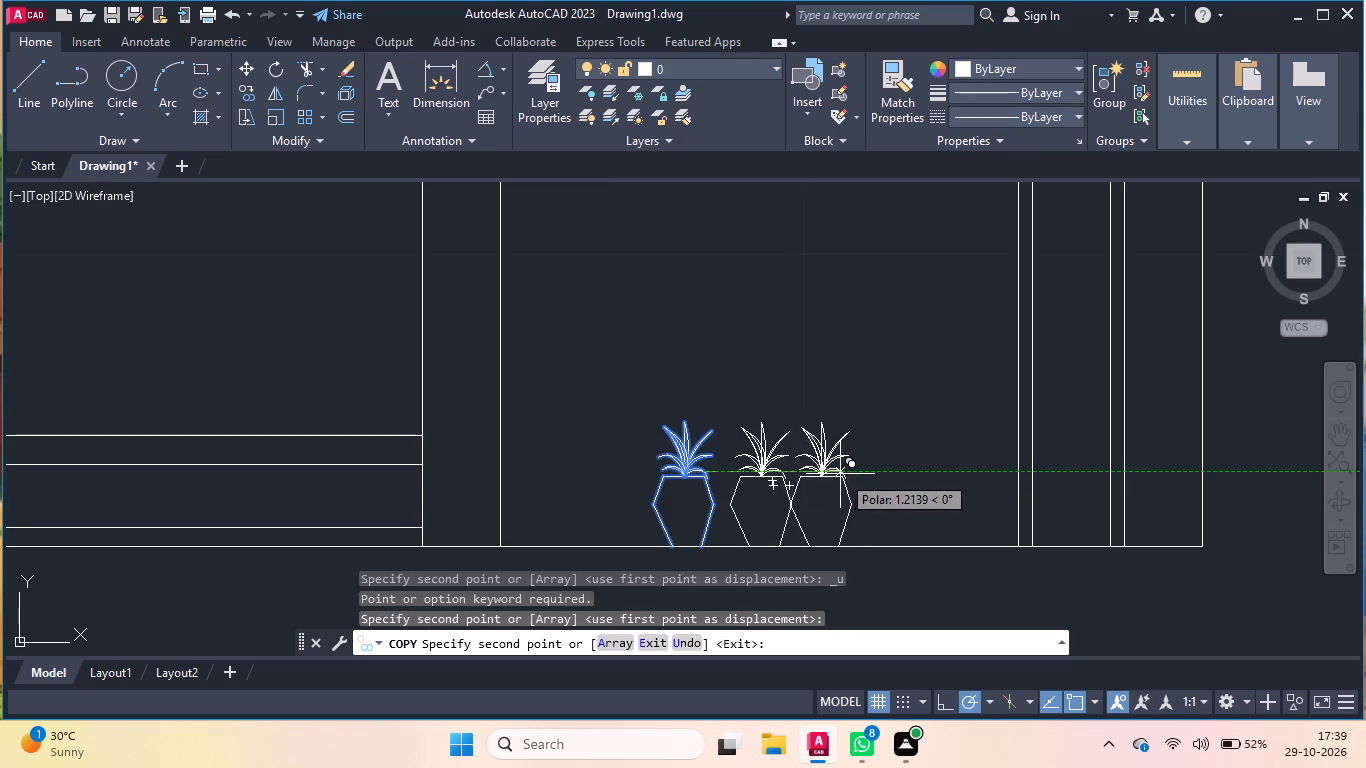
click(859, 474)
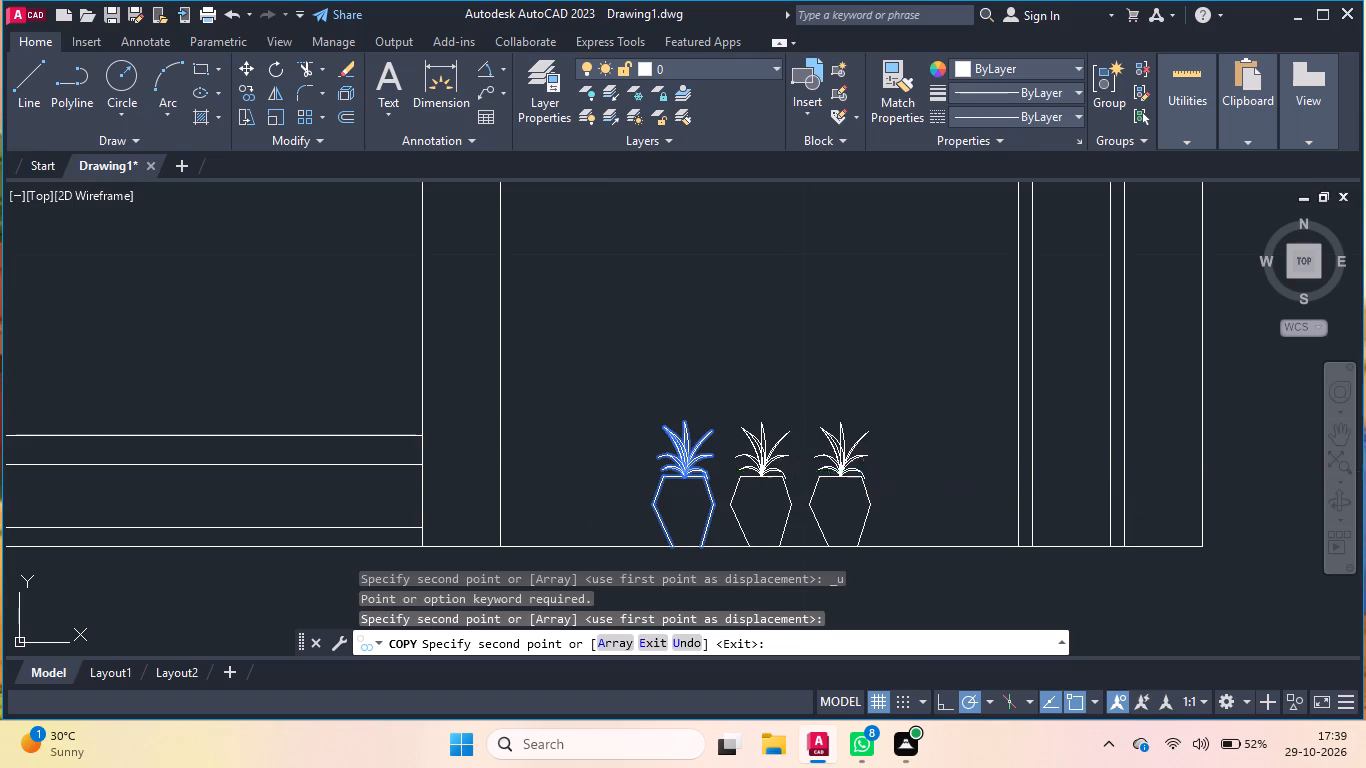
key(Return)
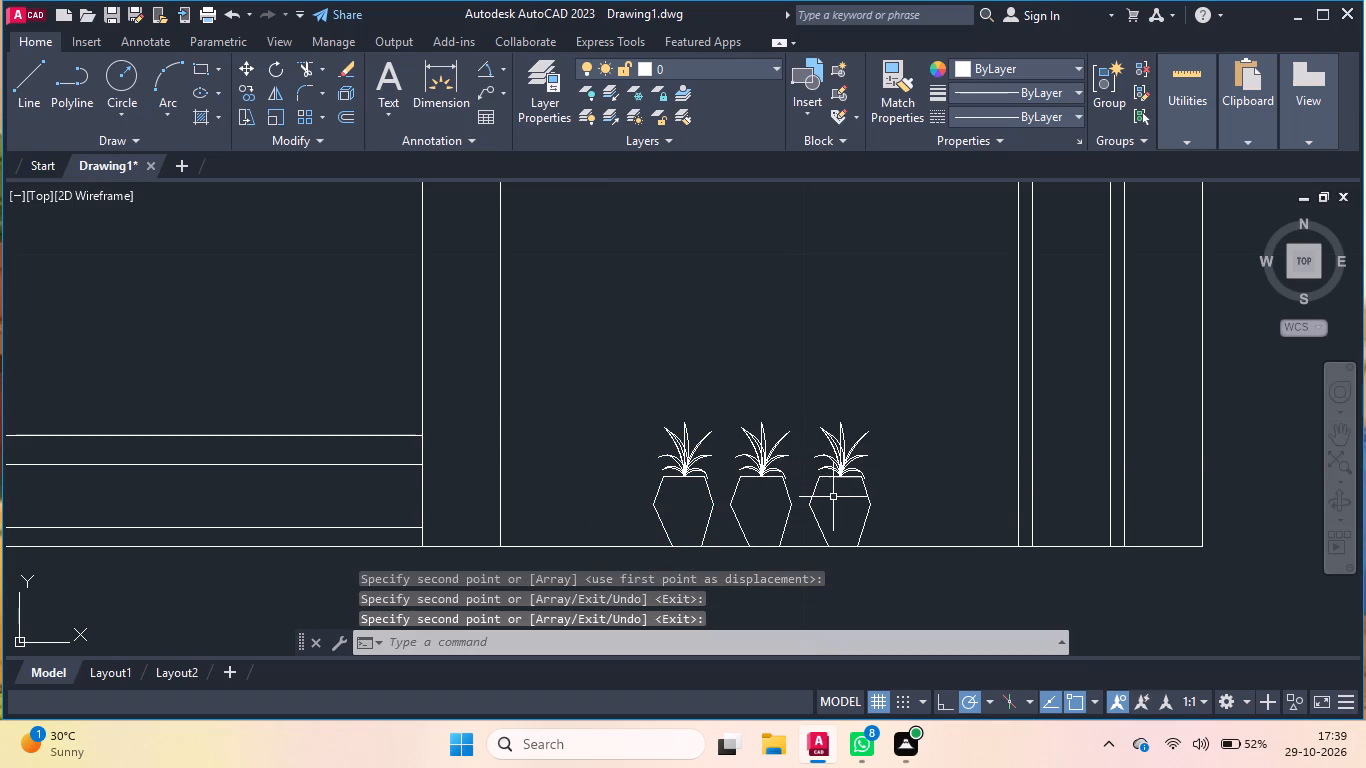
Draw a horizontal line across the window bay between its inner wall lines, just below the lowest window.
key(l)
key(Return)
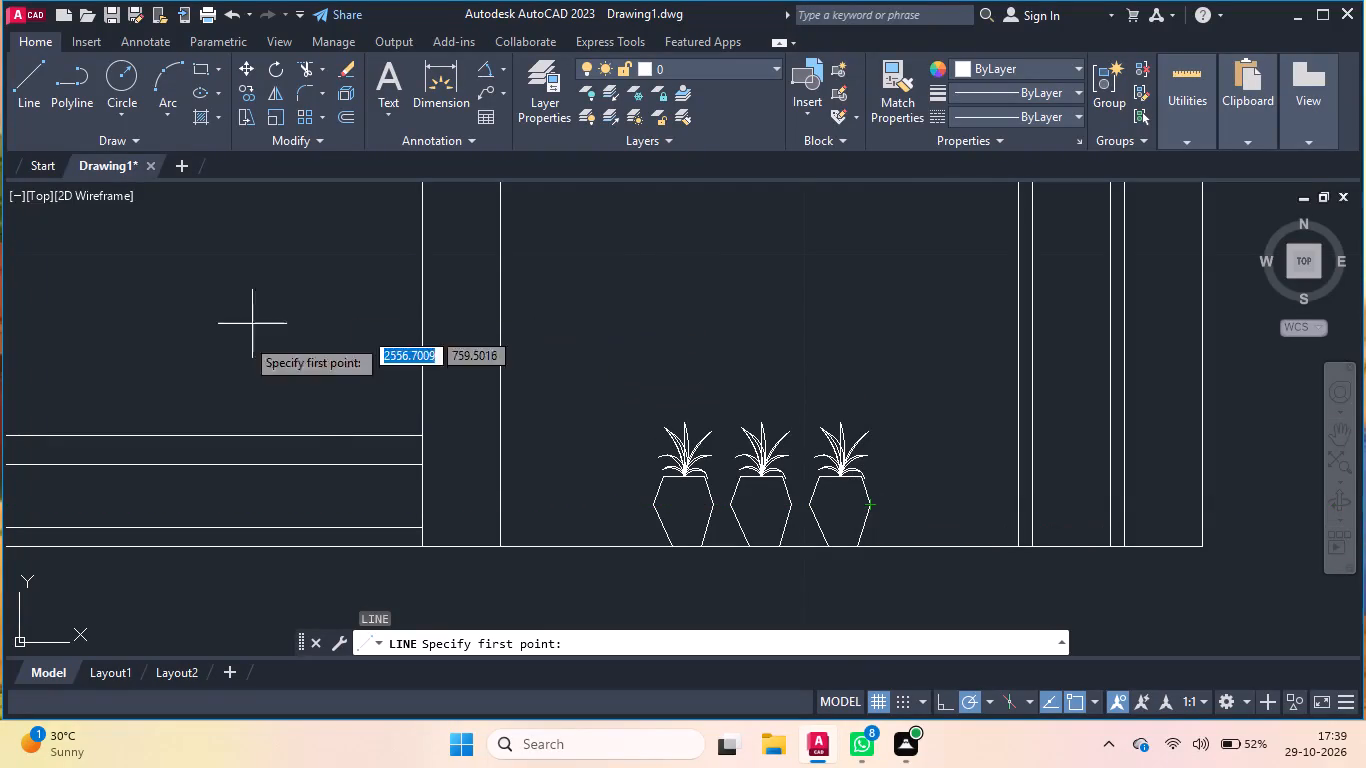
scroll(731, 437, down, 4)
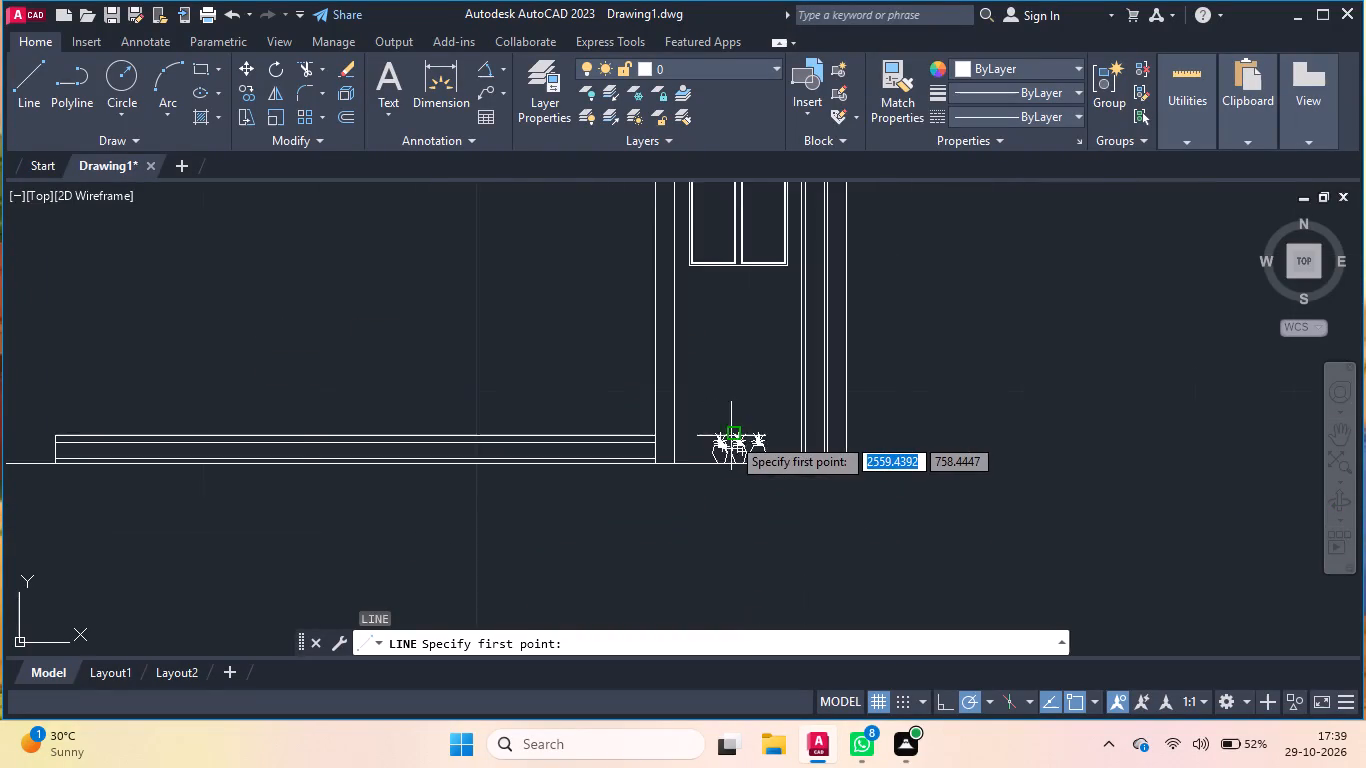
scroll(730, 323, up, 3)
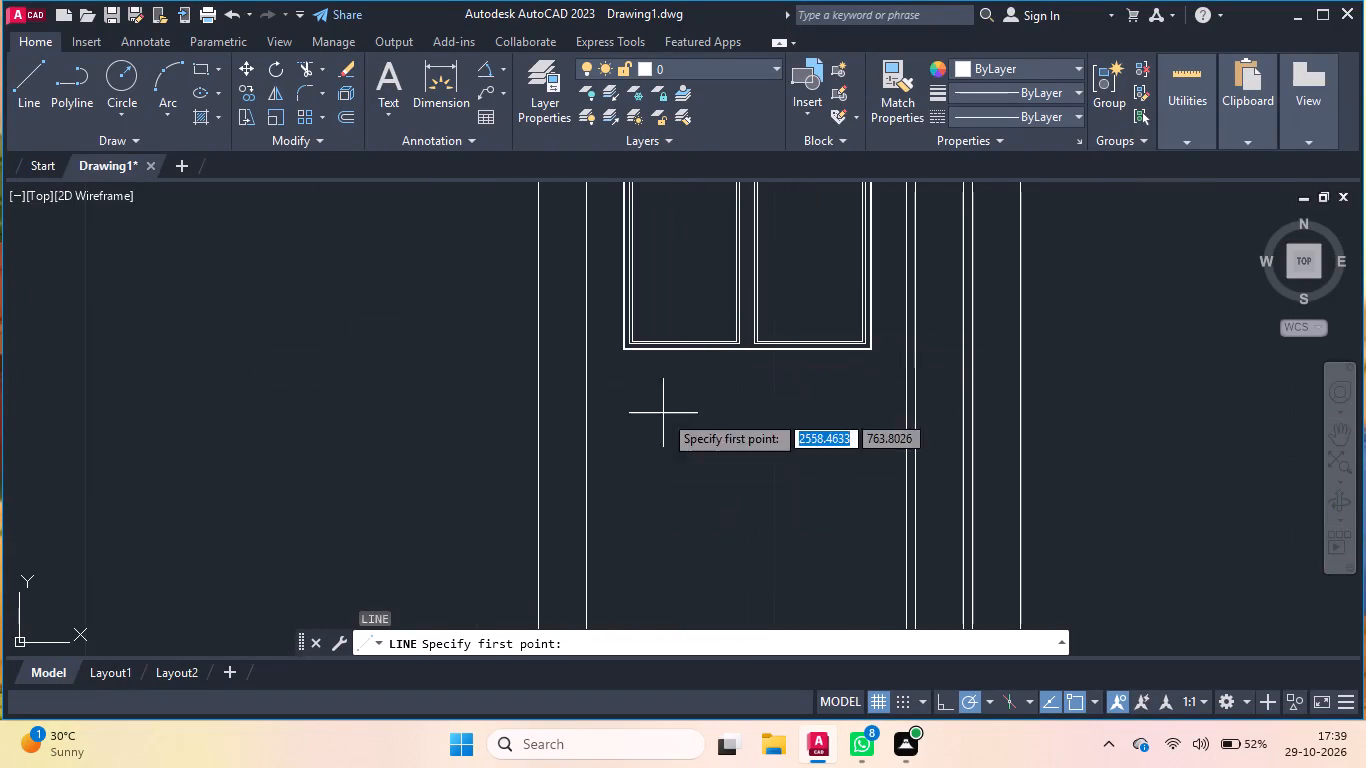
click(584, 423)
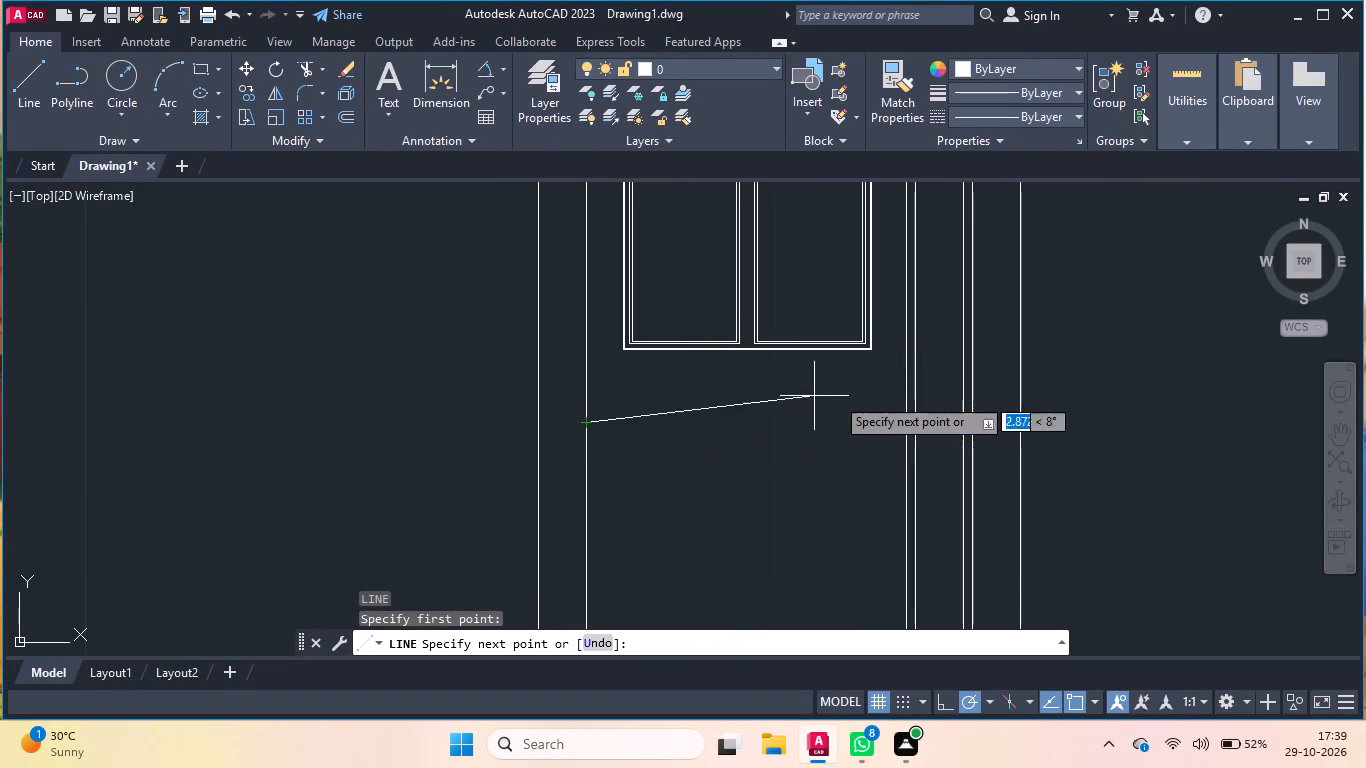
click(903, 418)
key(Return)
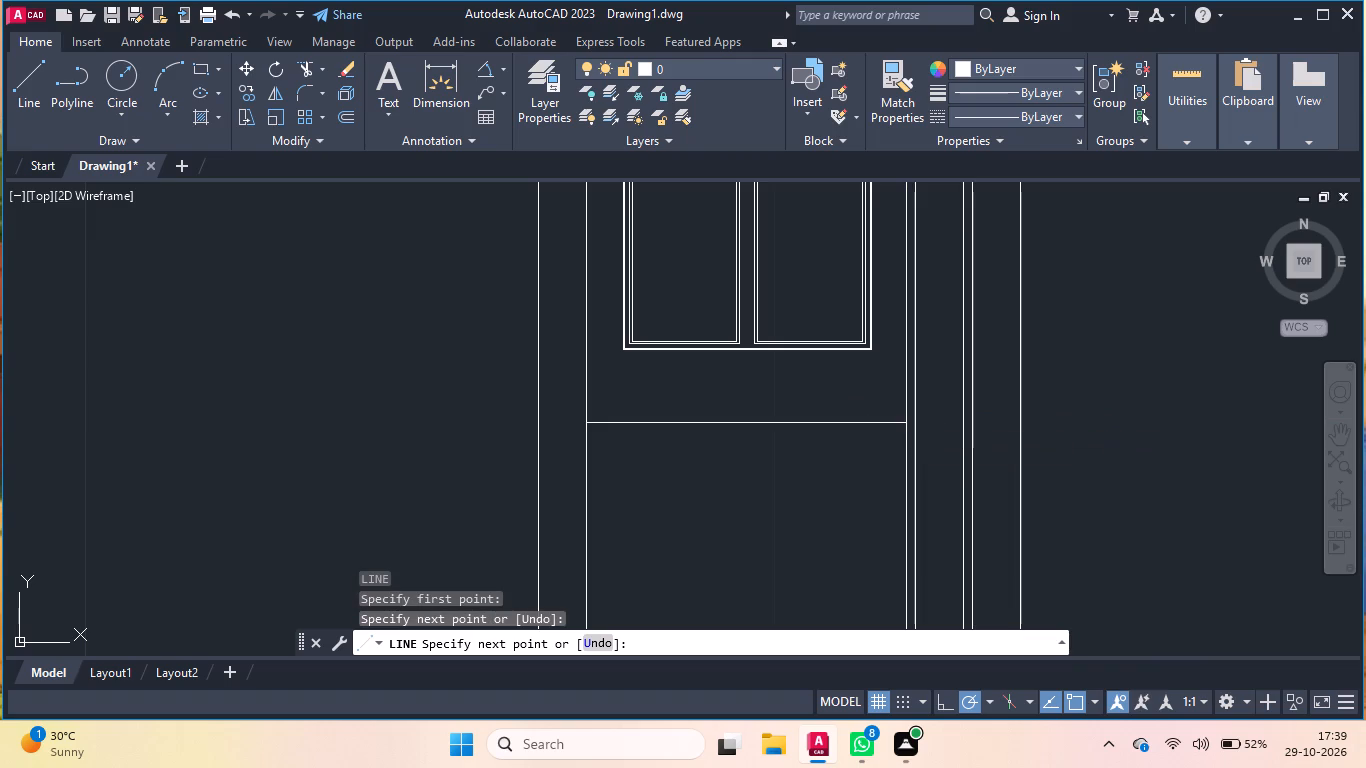
Draw two more horizontal lines across the bay between the inner wall lines, roughly evenly spaced between the first line and the pots.
scroll(803, 431, down, 3)
key(Return)
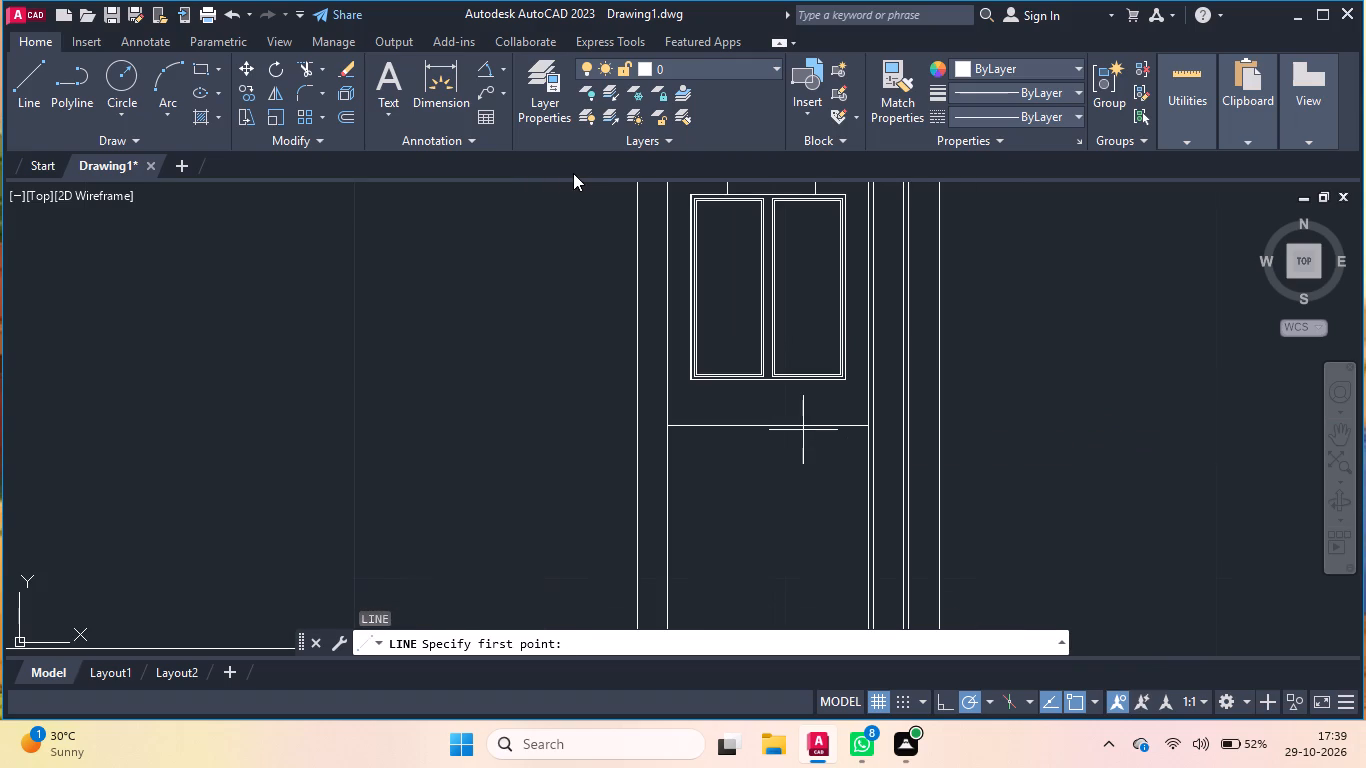
scroll(544, 202, down, 2)
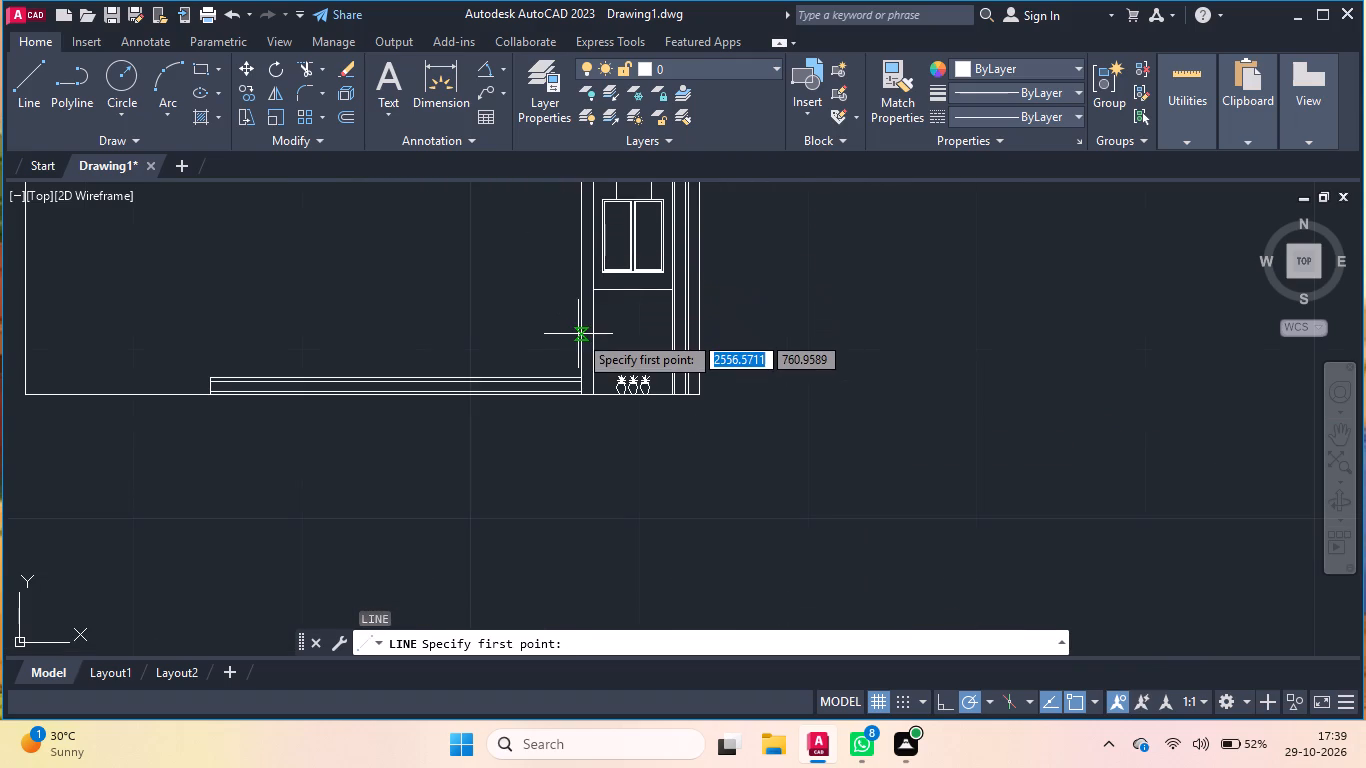
scroll(578, 334, up, 2)
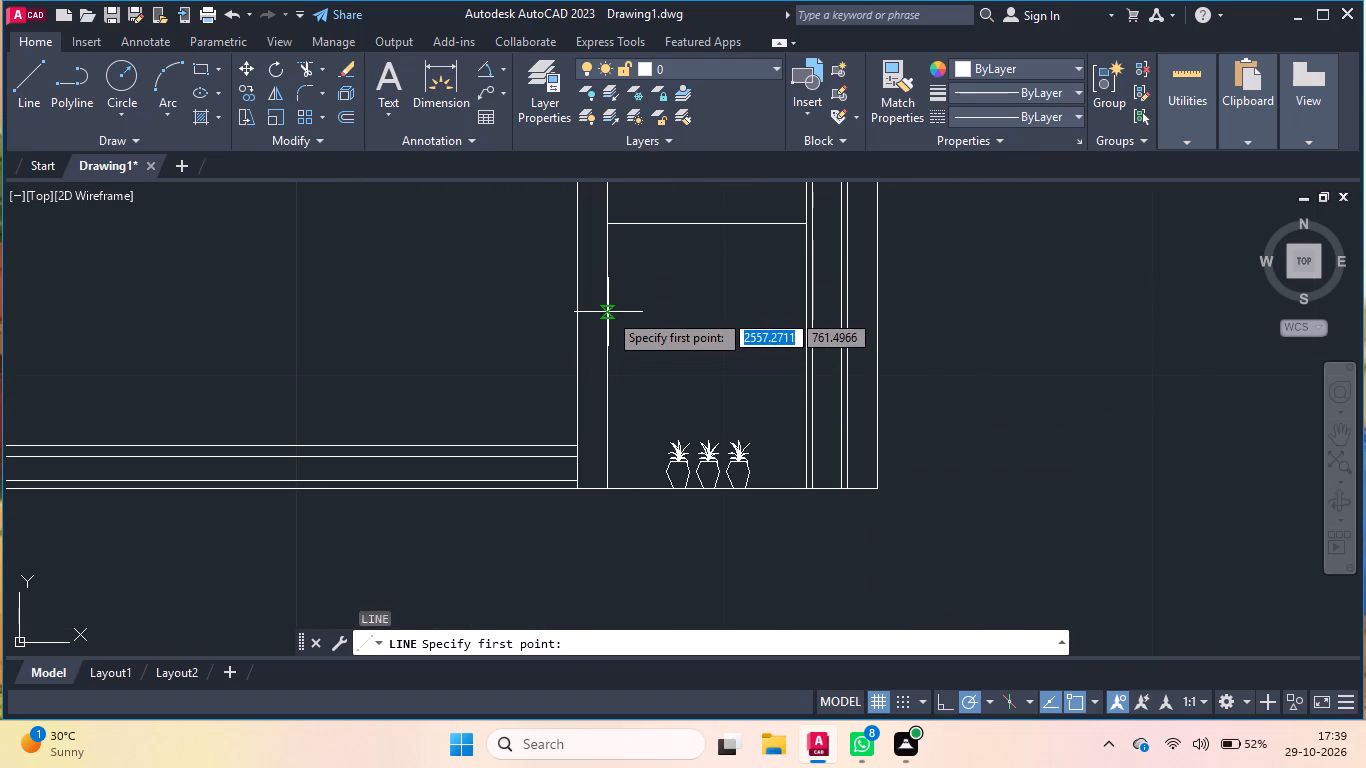
click(609, 311)
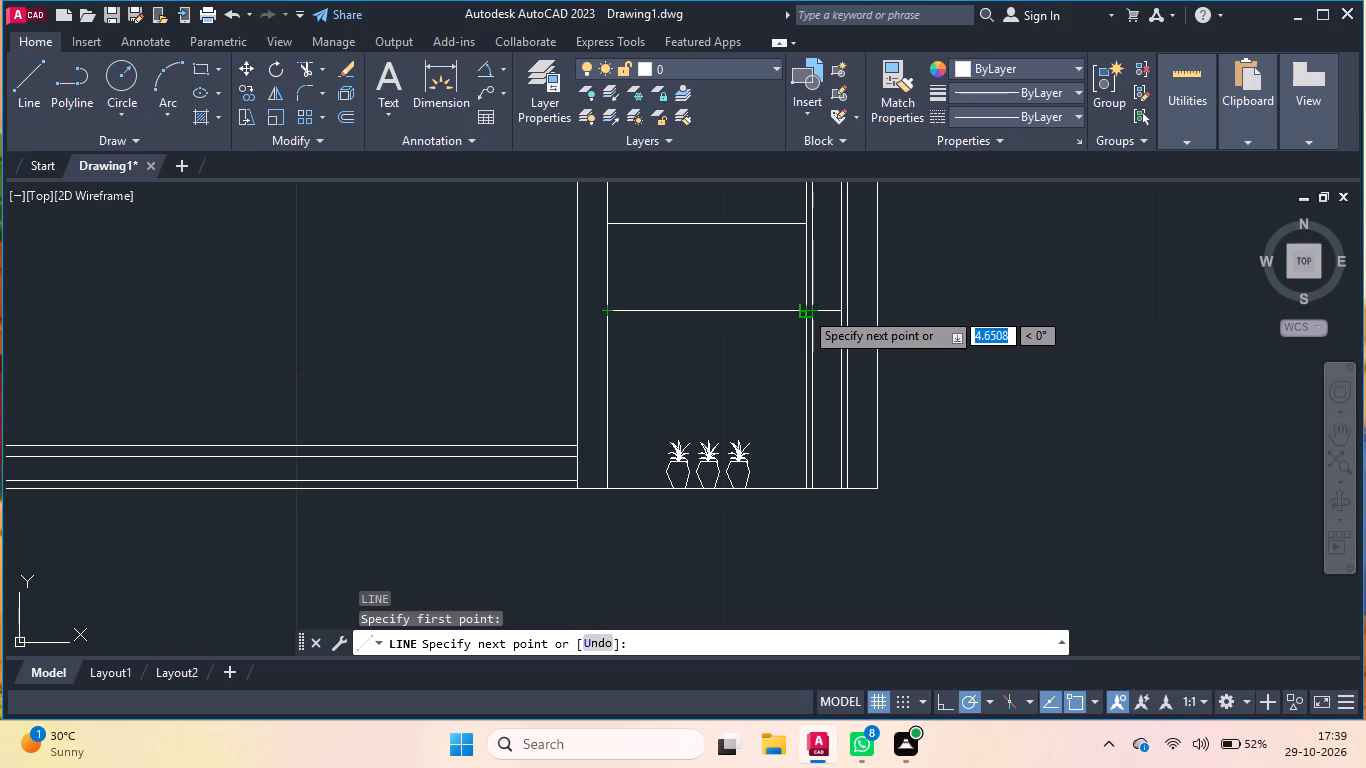
click(804, 310)
key(Return)
key(Return)
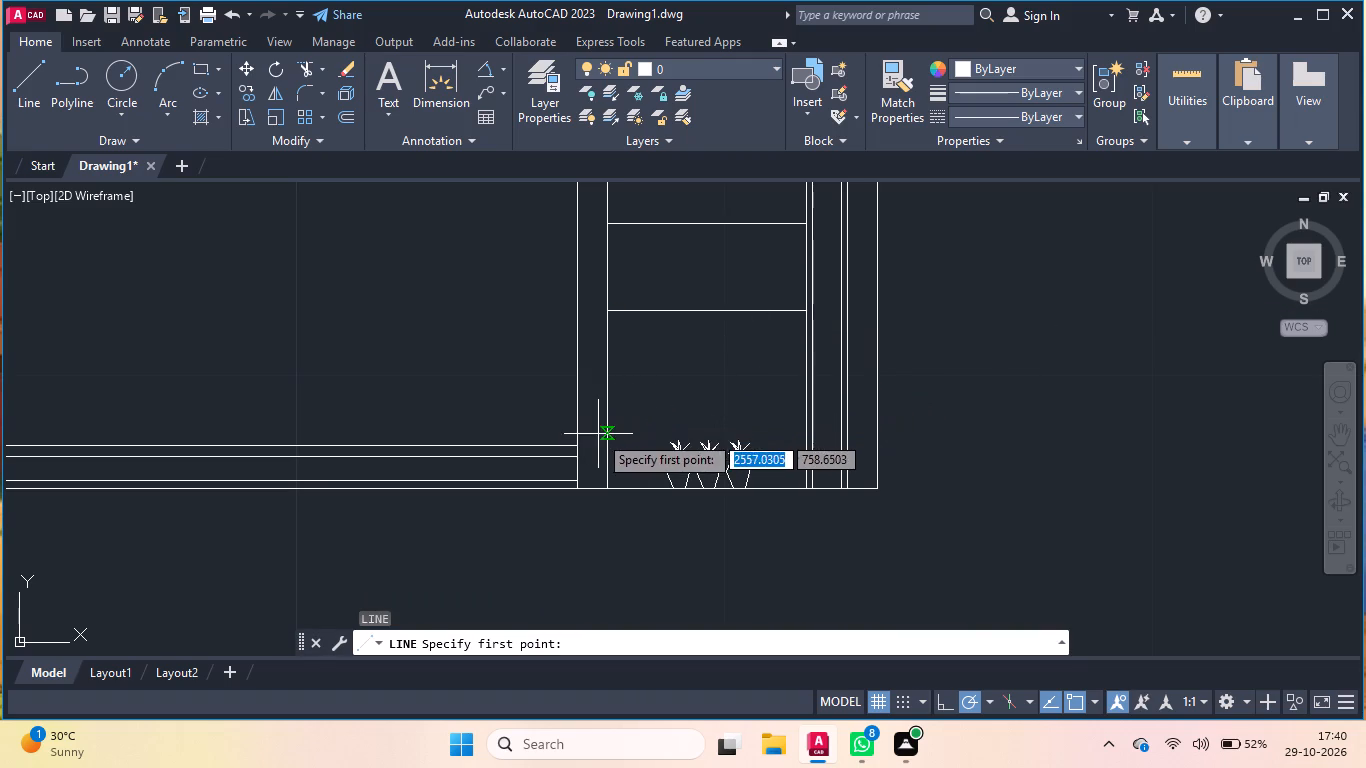
click(604, 392)
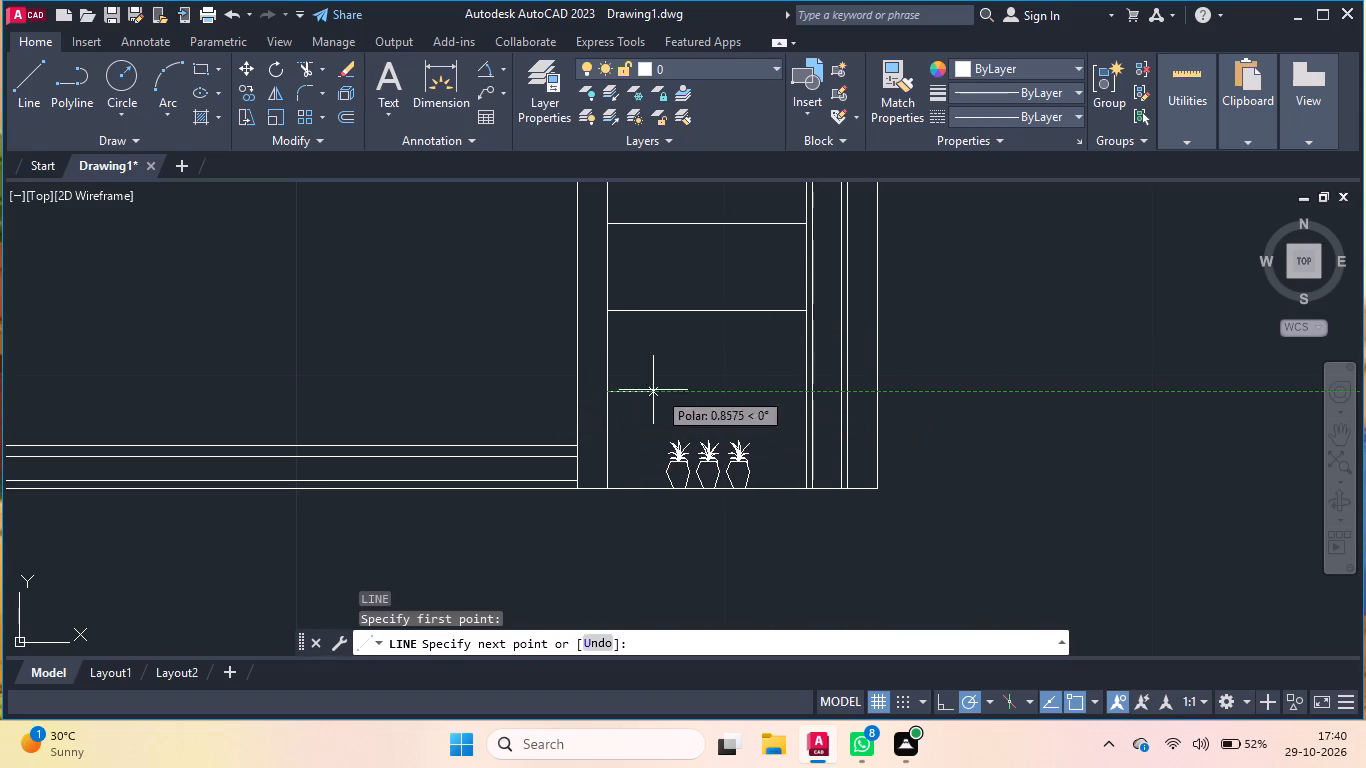
click(805, 392)
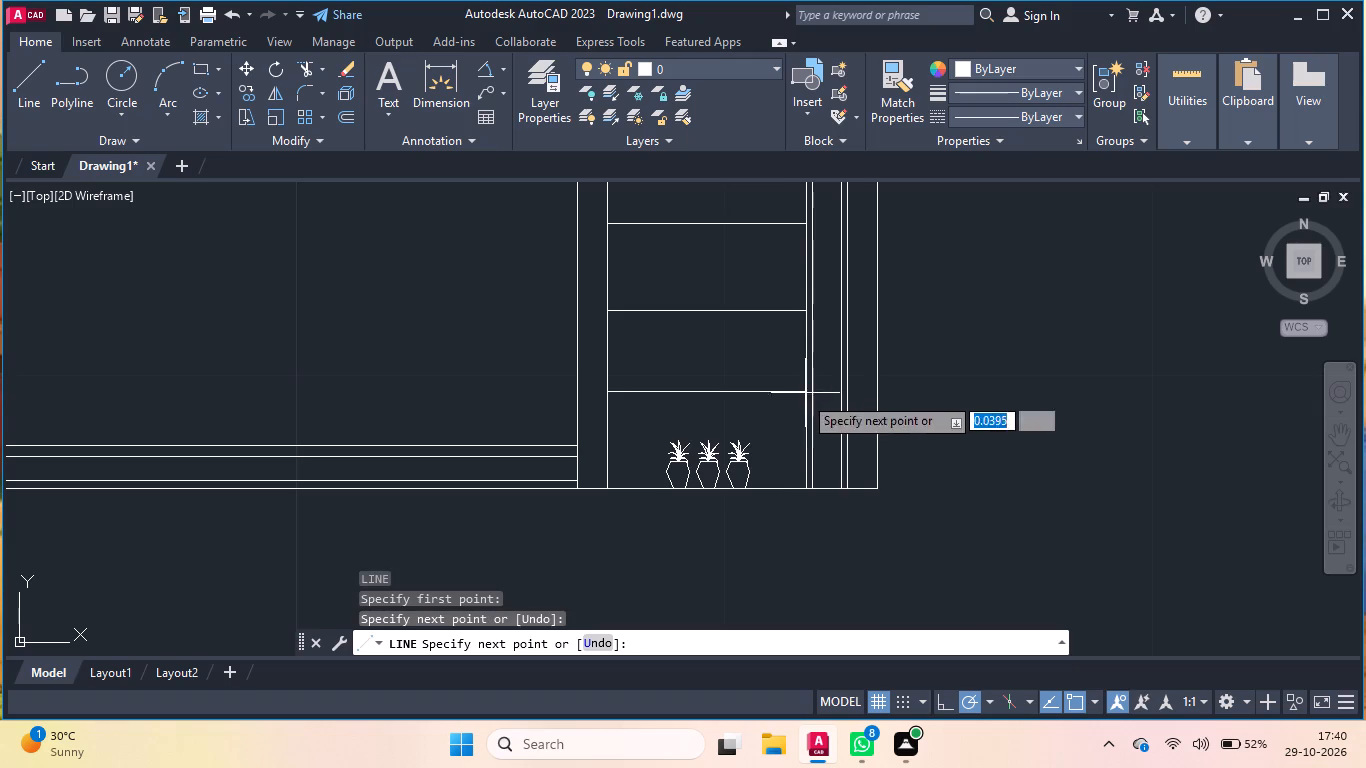
key(Return)
Draw a short horizontal line from the bay's left inner wall line to just before the first plant, slightly above the pot rim.
key(Return)
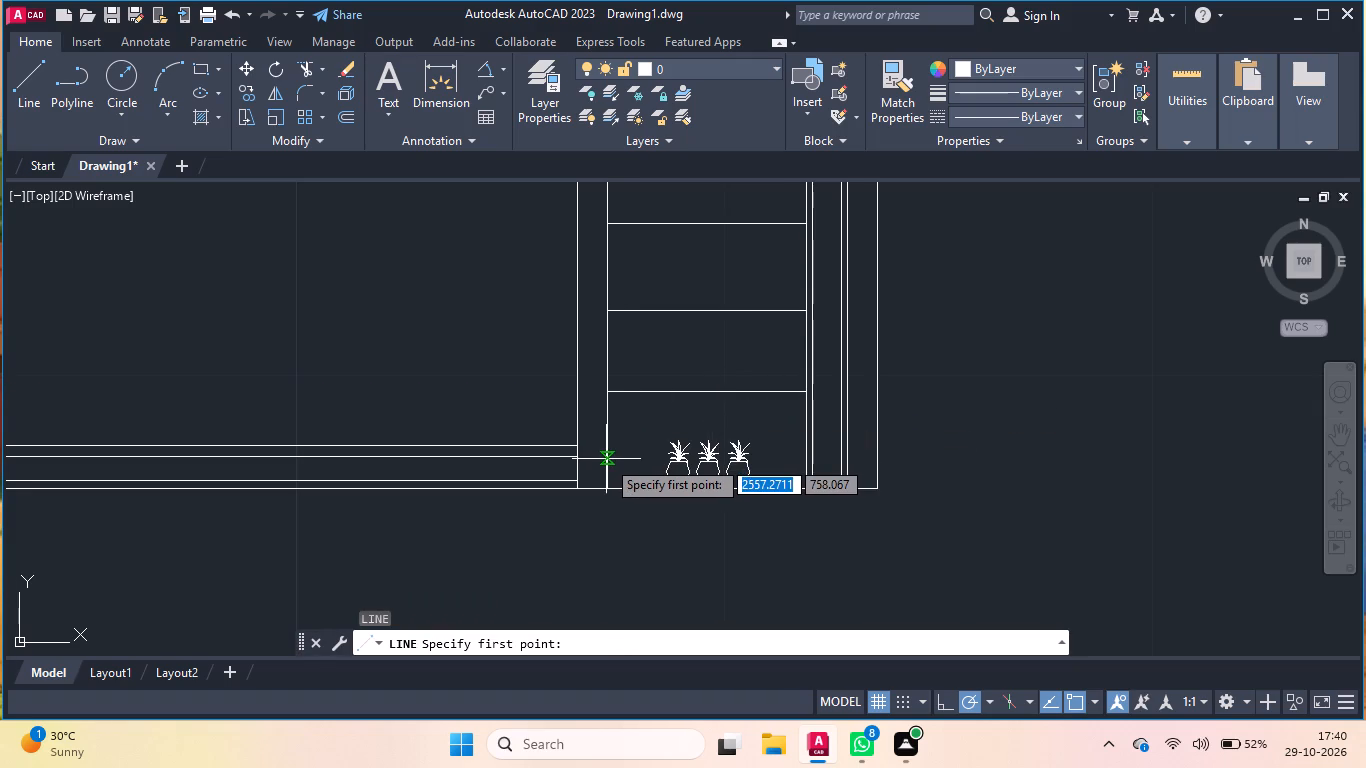
click(606, 459)
scroll(671, 456, up, 3)
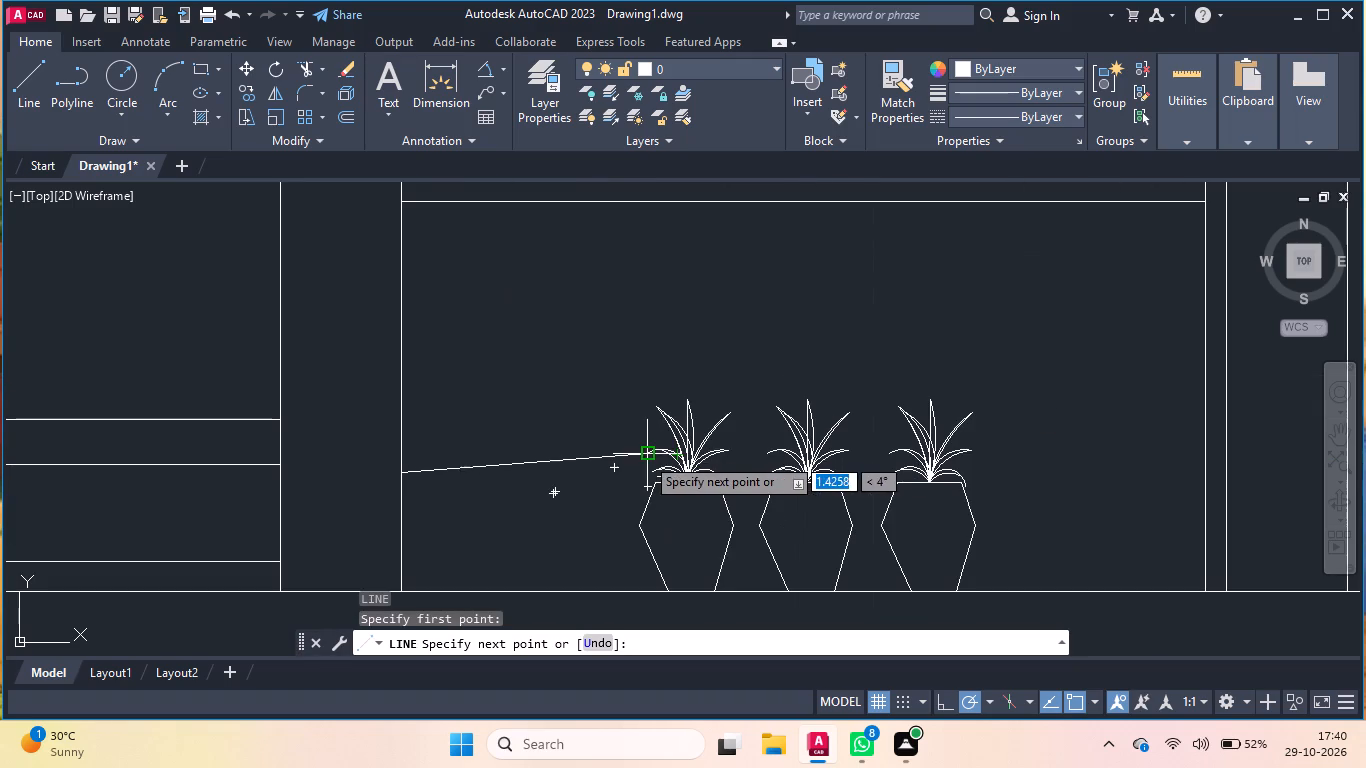
click(633, 471)
key(Return)
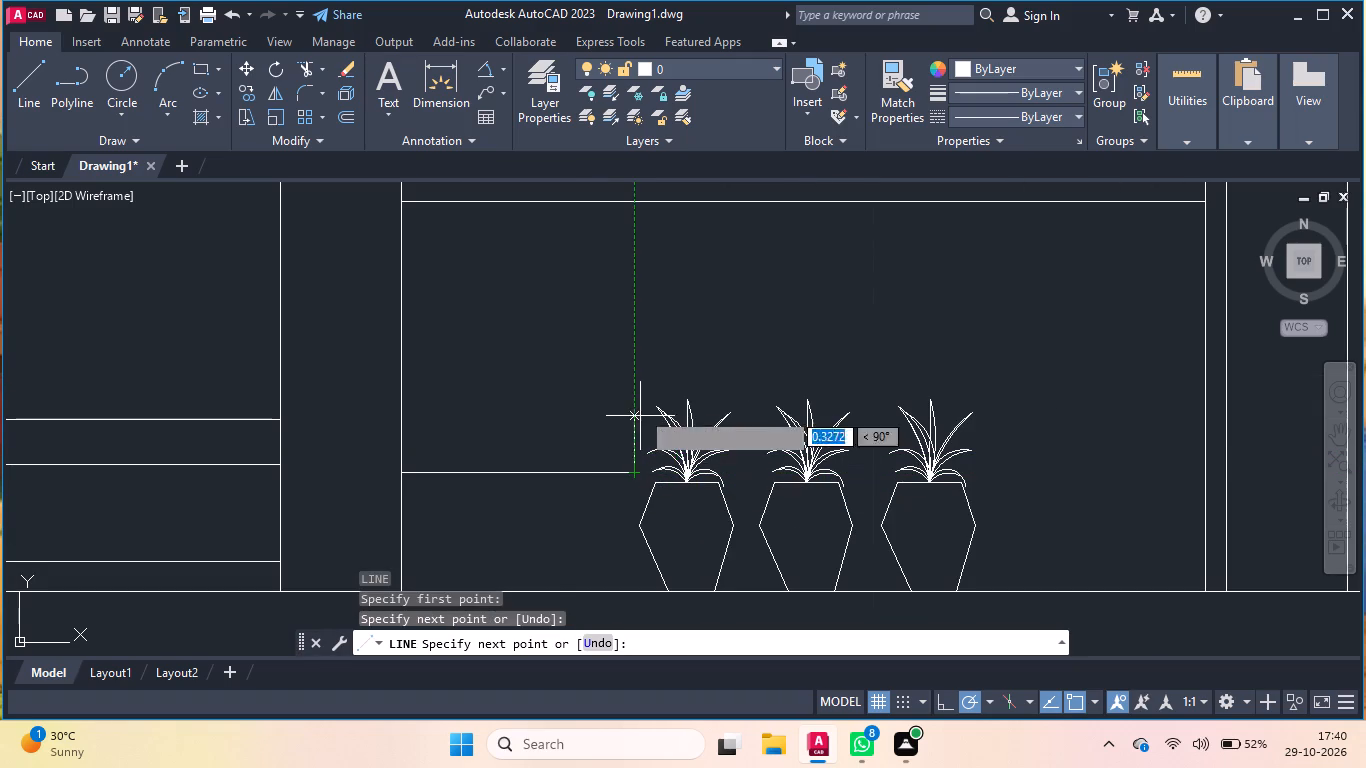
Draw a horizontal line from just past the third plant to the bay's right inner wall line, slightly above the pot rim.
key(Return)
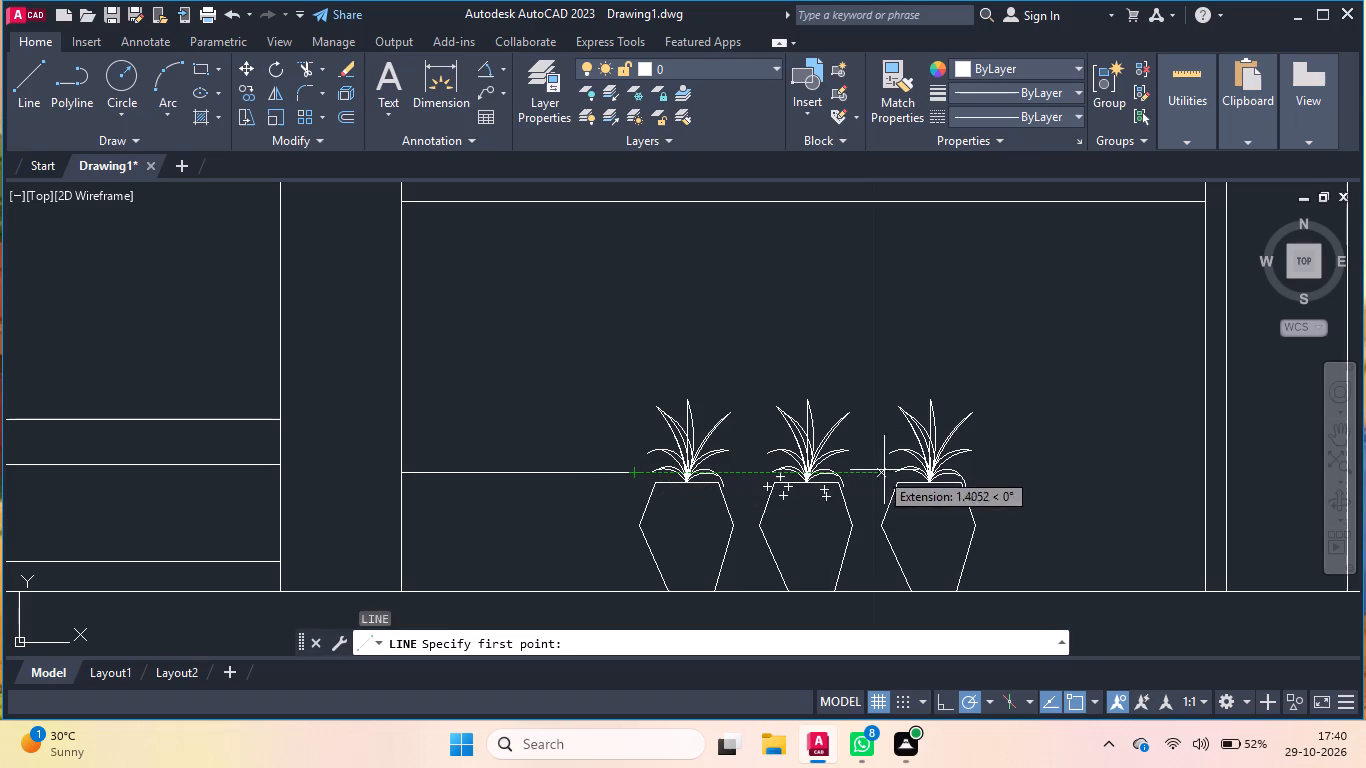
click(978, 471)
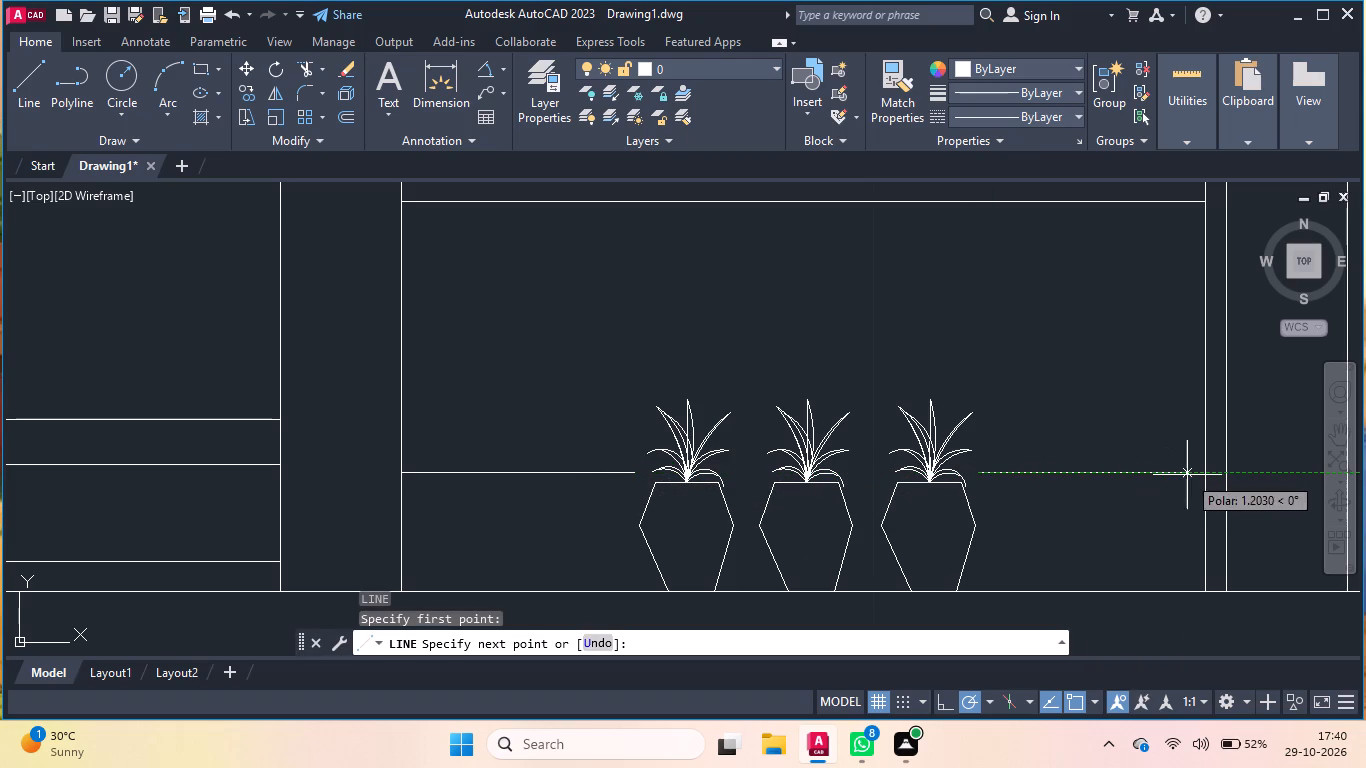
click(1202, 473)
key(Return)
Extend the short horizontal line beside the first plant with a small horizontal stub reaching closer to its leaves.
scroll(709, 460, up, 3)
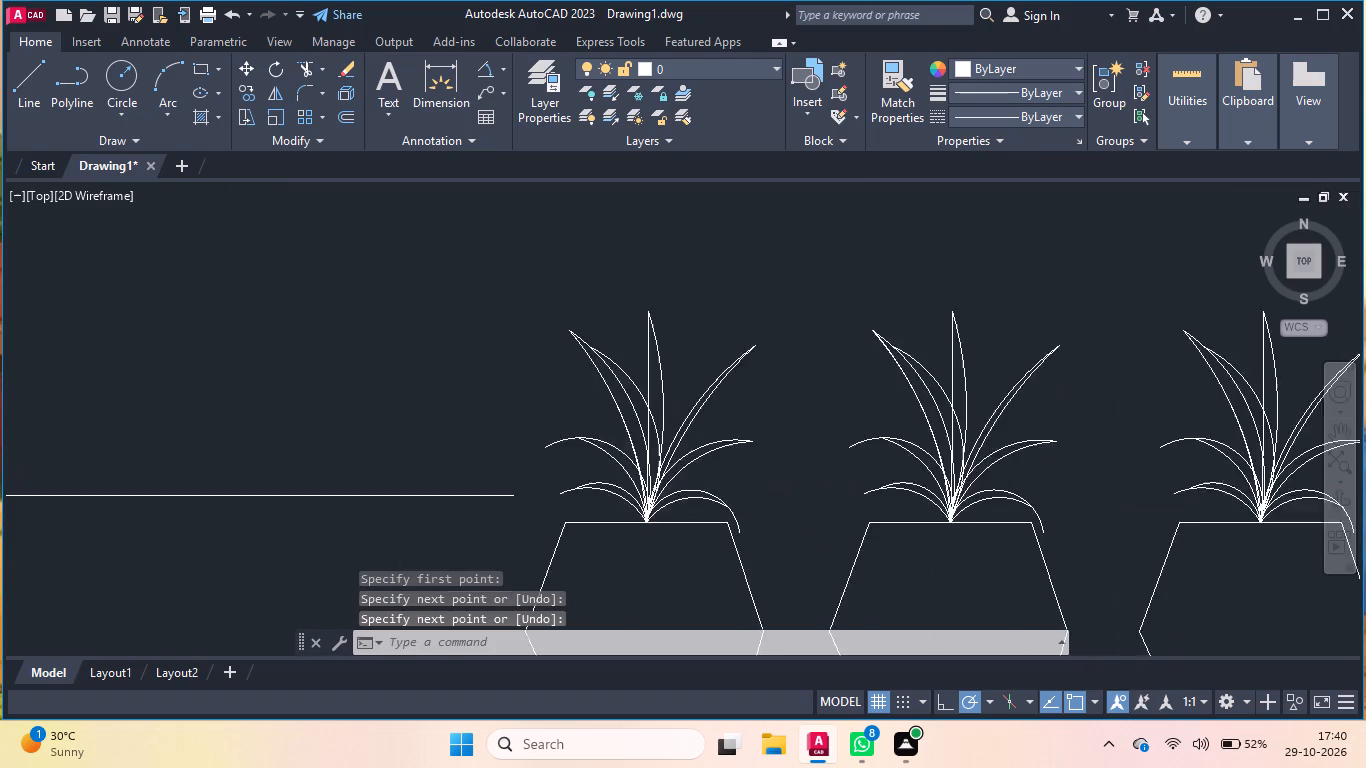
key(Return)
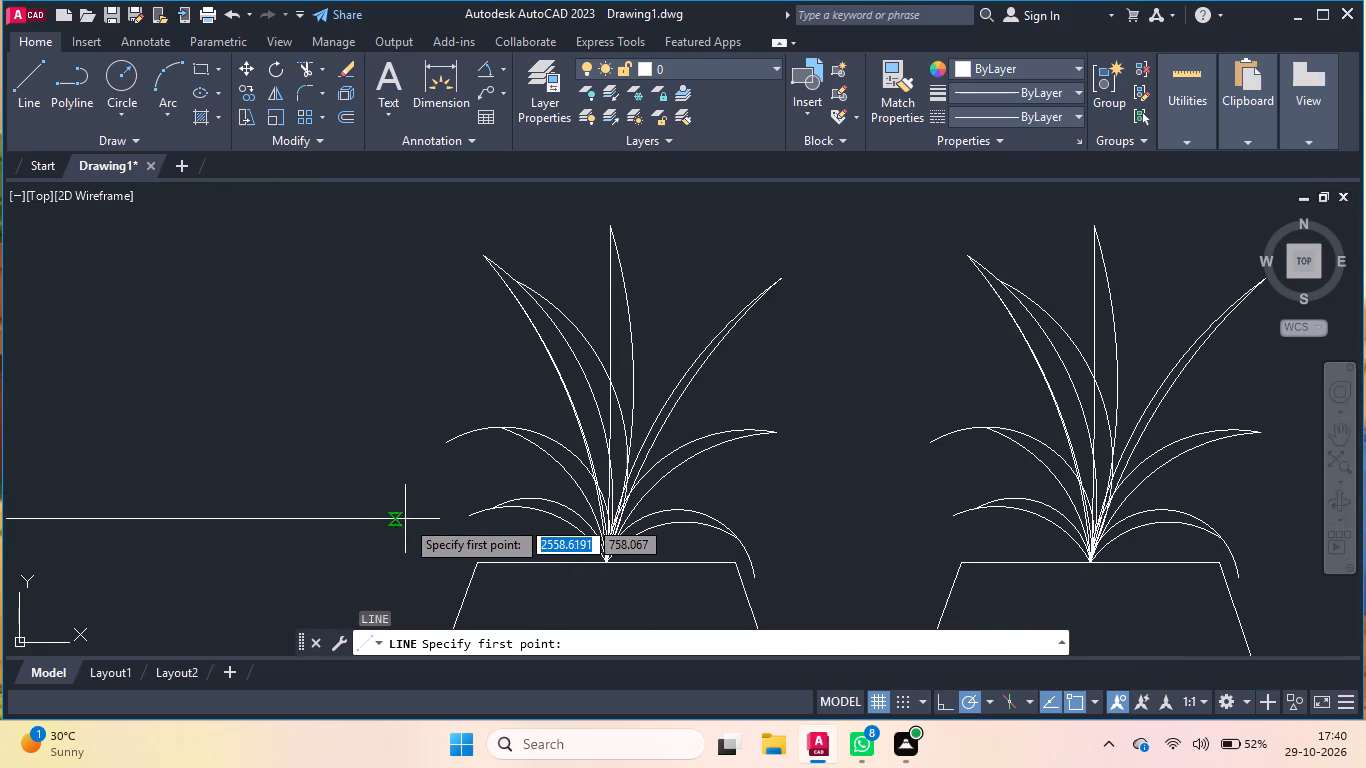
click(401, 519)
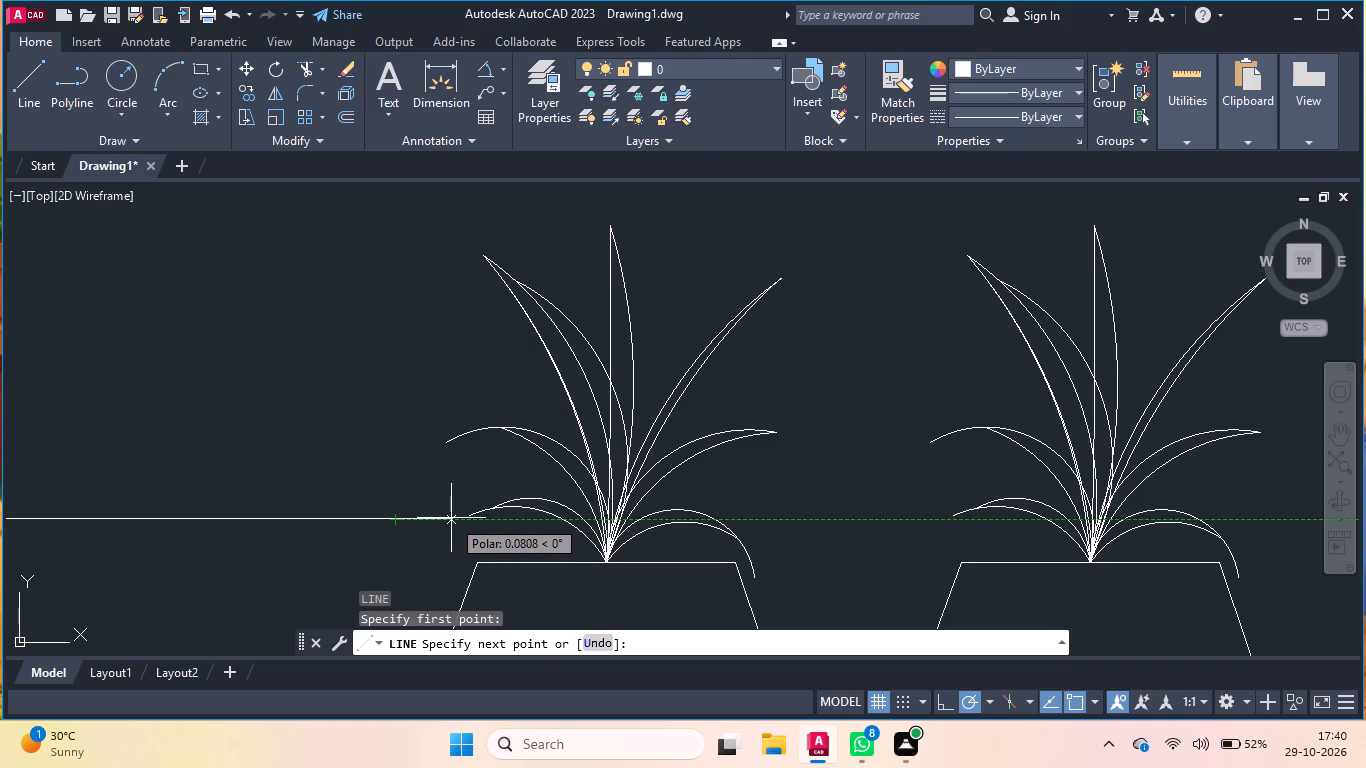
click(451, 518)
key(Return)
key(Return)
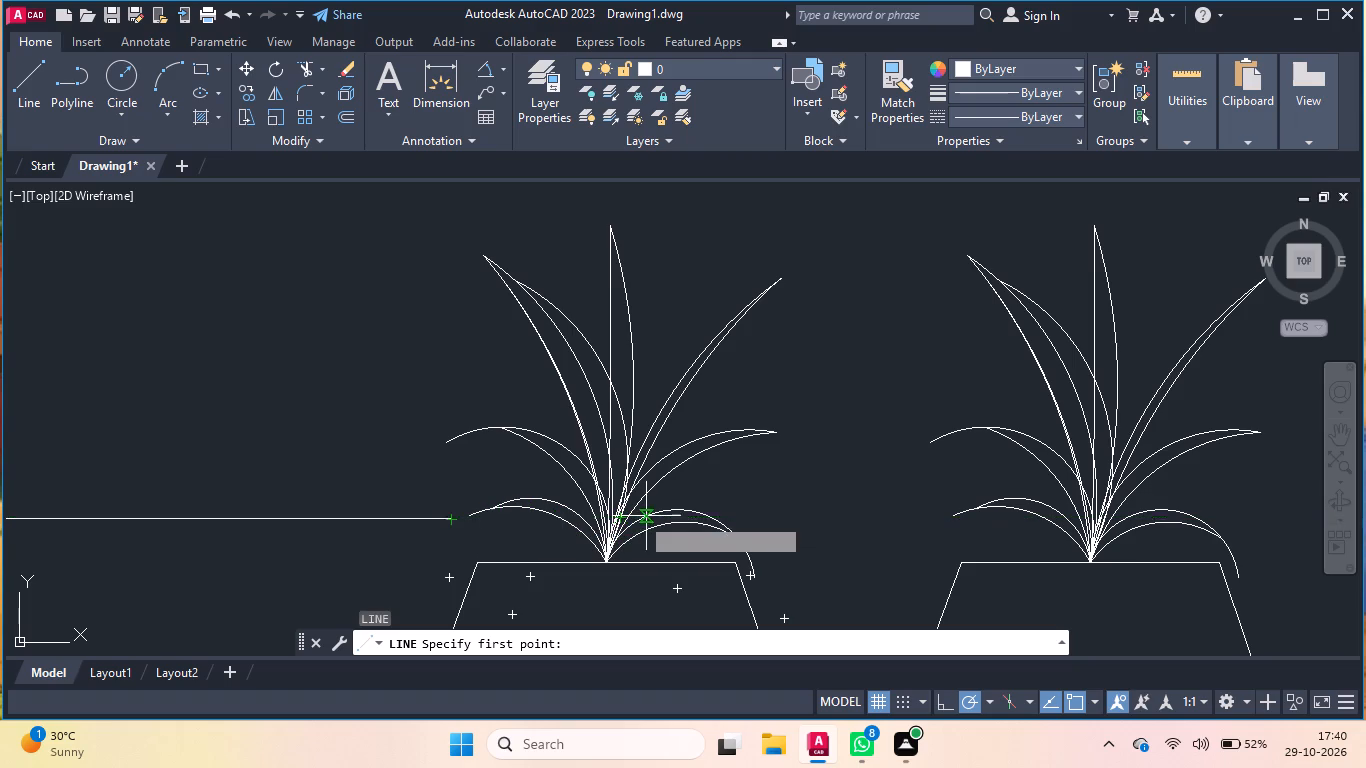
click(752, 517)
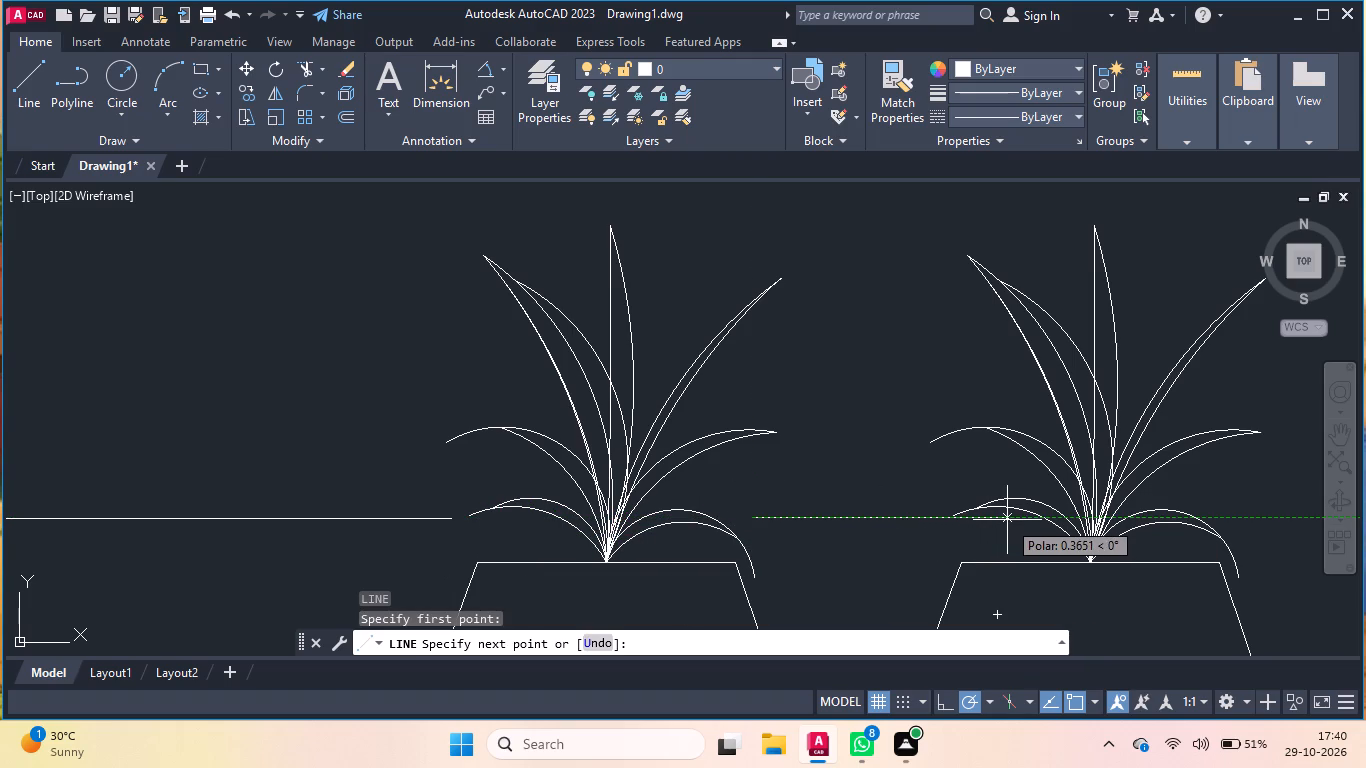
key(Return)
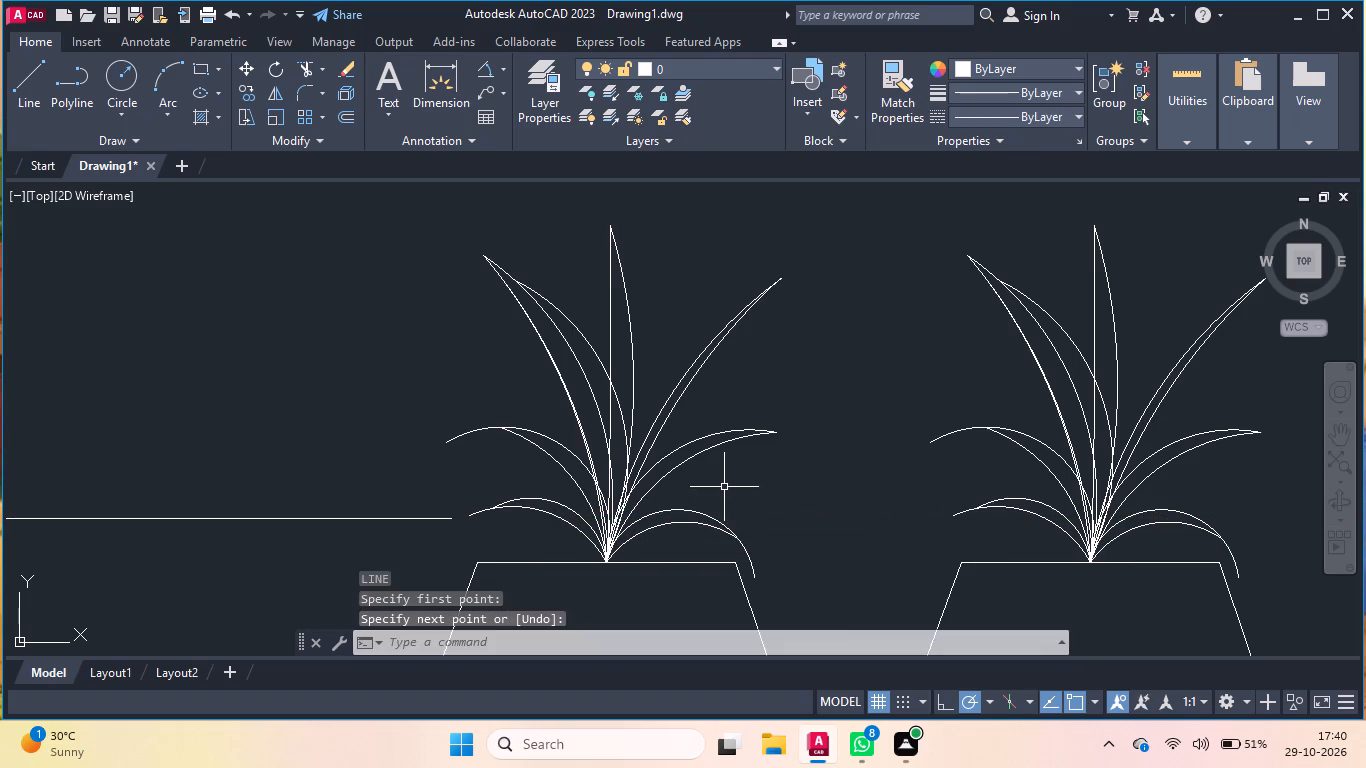
Erase the two horizontal lines on either side of the three potted plants.
scroll(746, 480, down, 4)
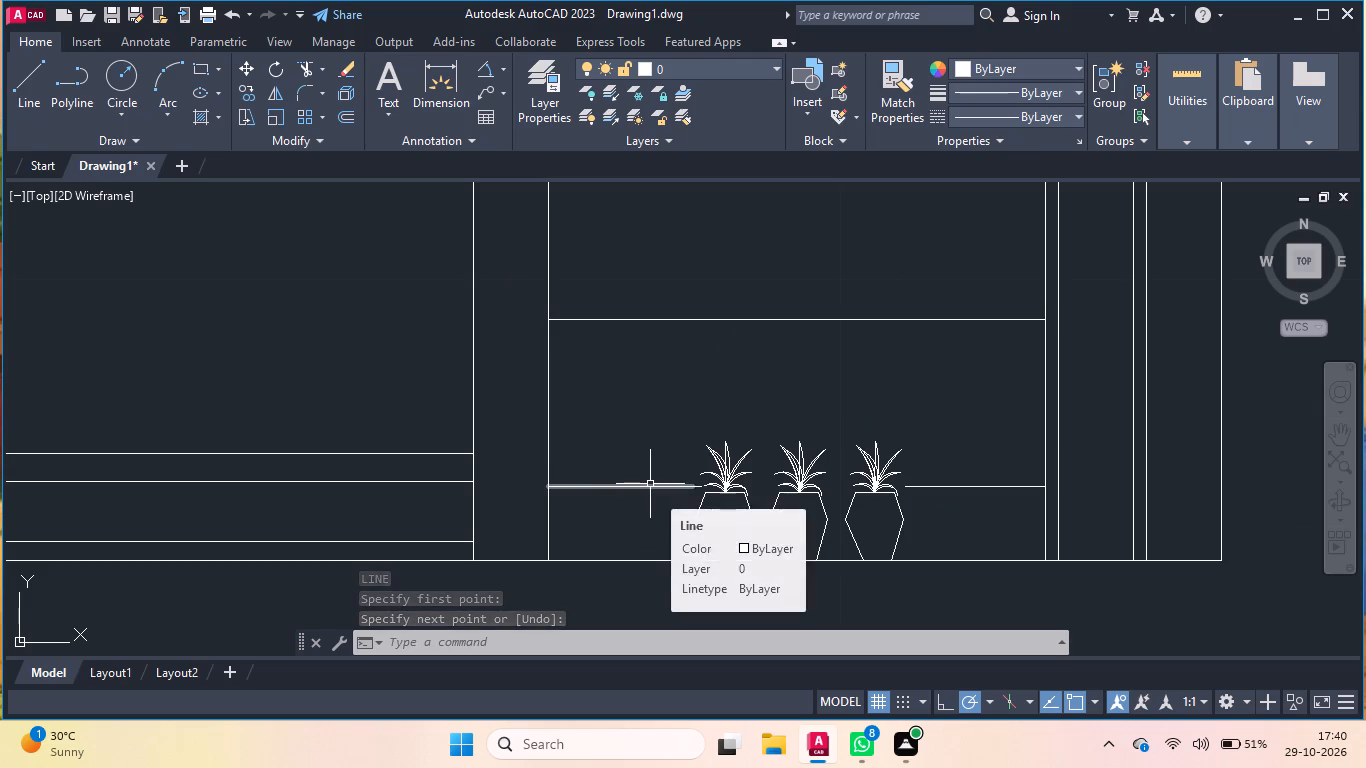
click(650, 484)
click(1010, 488)
key(Delete)
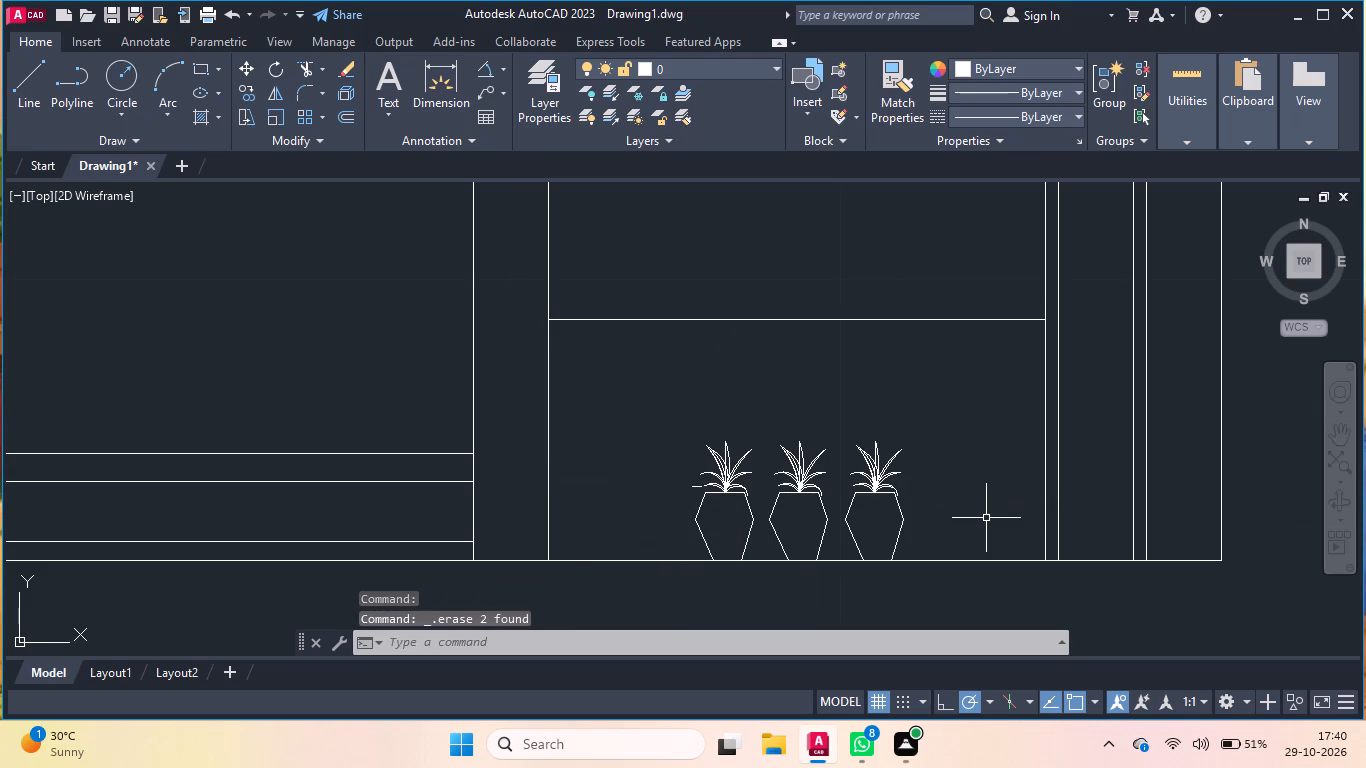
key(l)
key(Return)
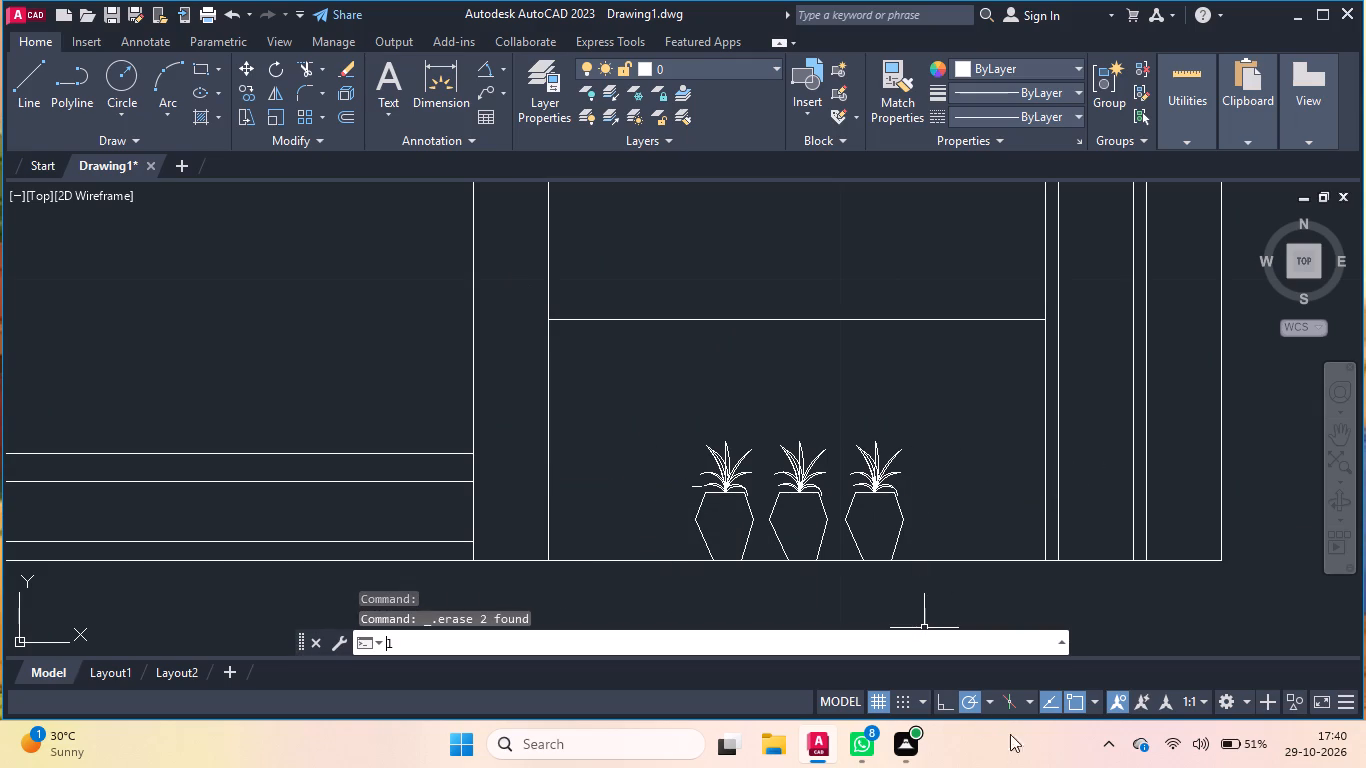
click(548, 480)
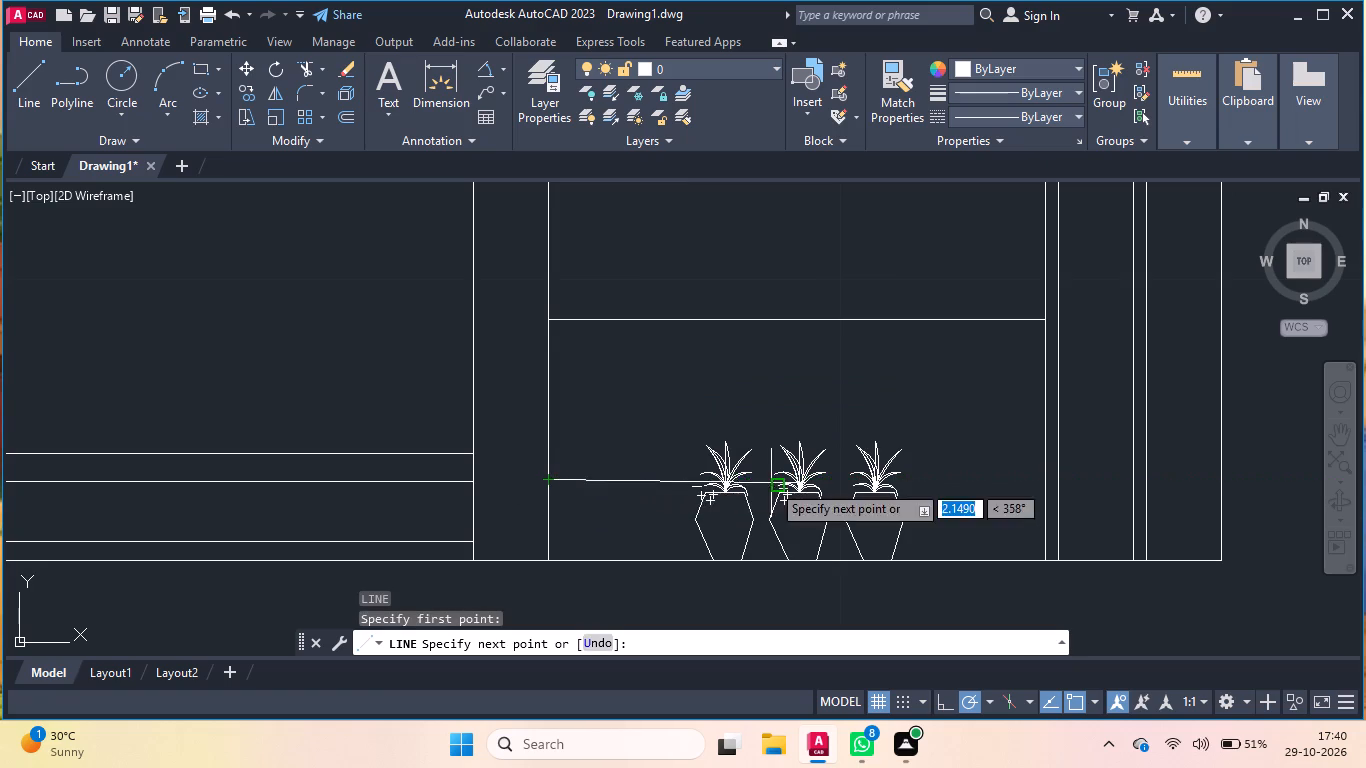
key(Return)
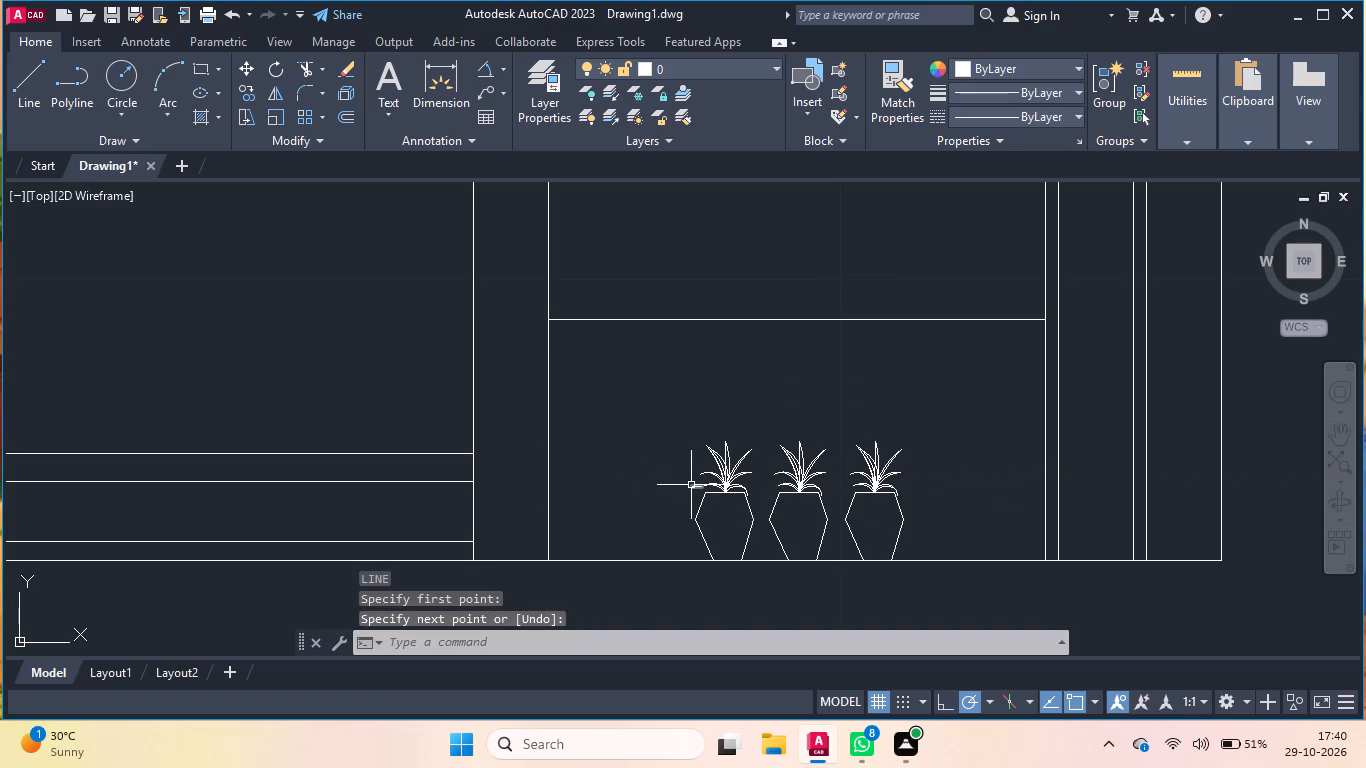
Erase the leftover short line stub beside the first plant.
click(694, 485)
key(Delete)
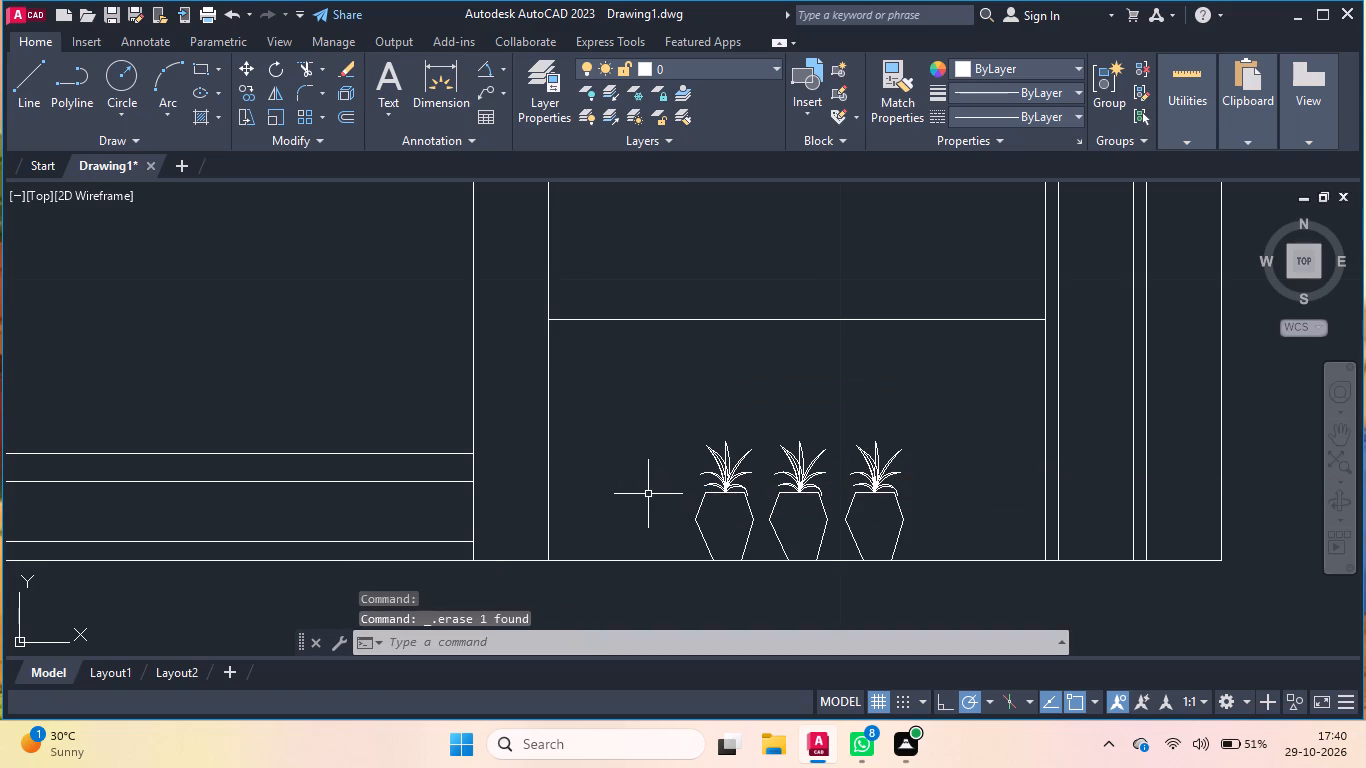
Draw one continuous horizontal line between the bay's inner wall lines, passing across the plants just above the pot rims.
key(l)
key(Return)
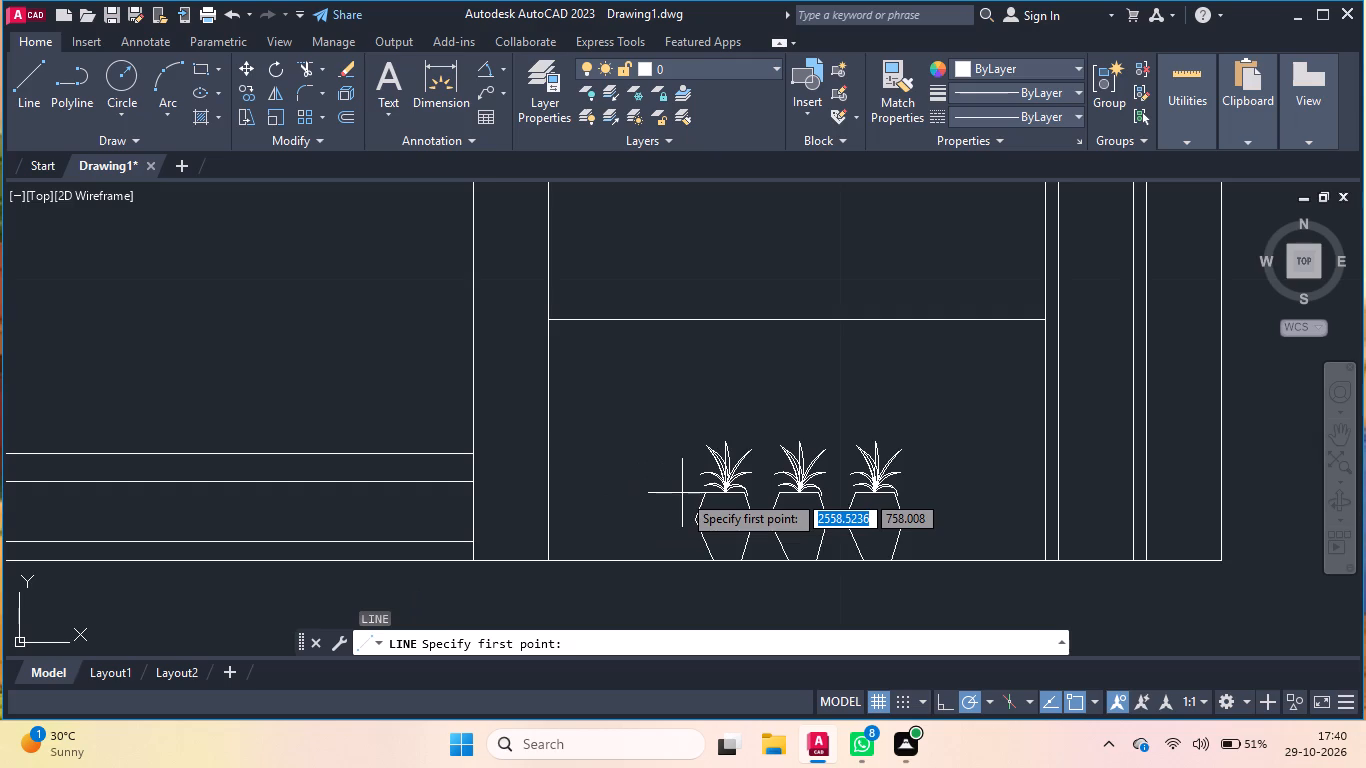
scroll(682, 493, up, 1)
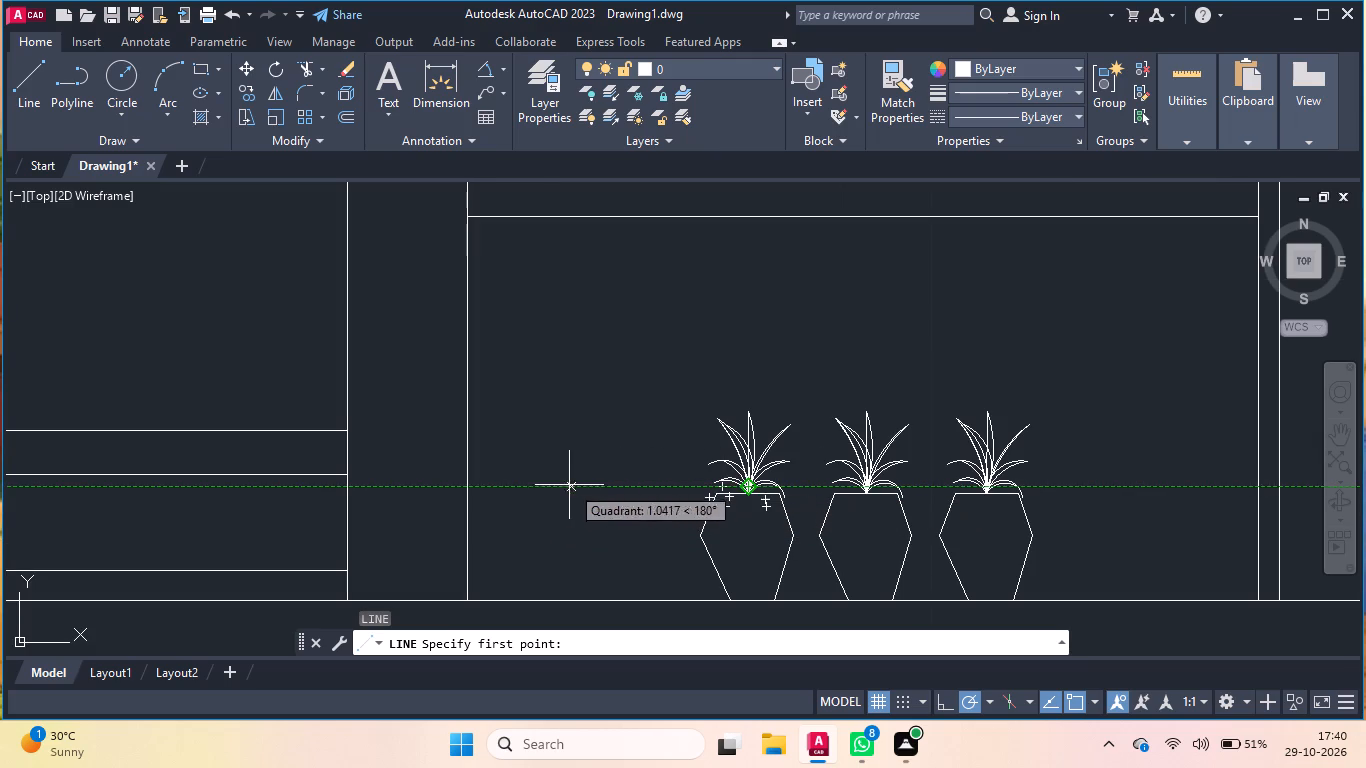
click(469, 487)
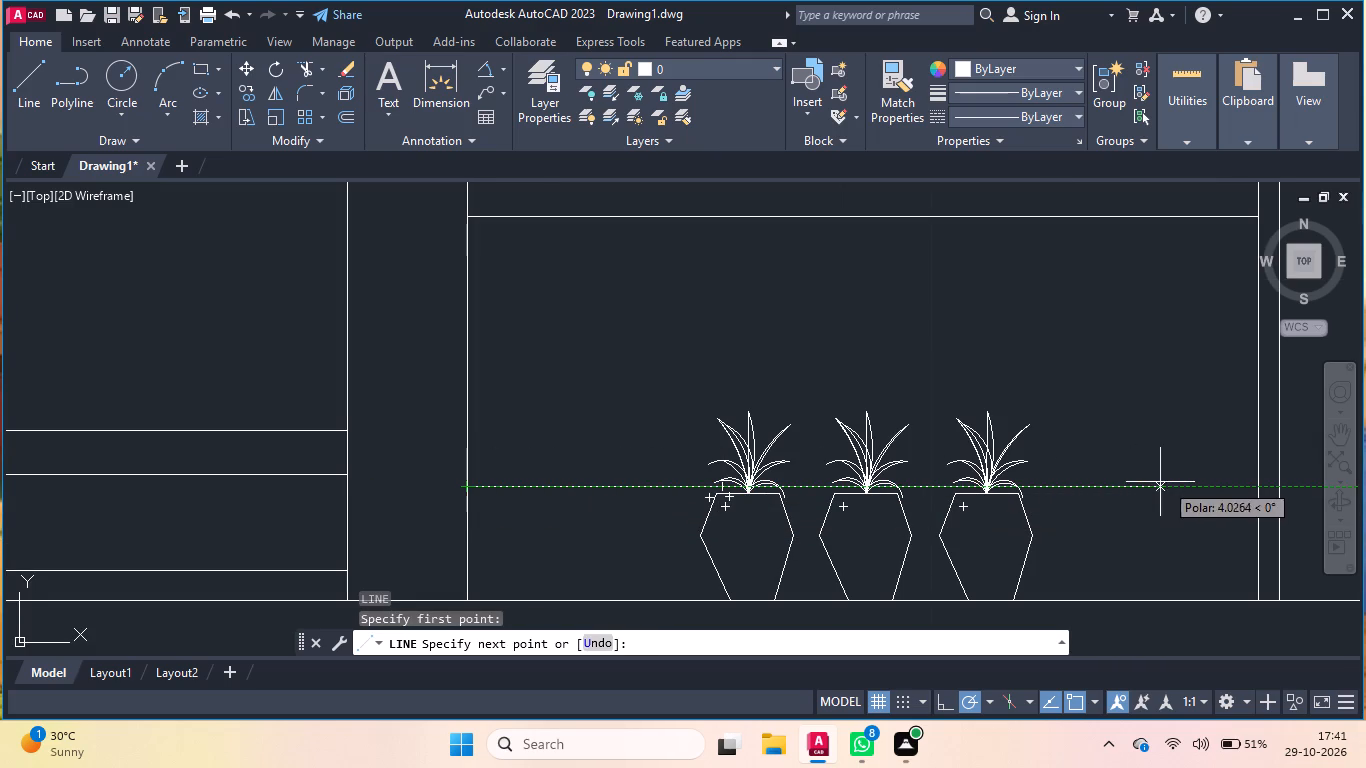
click(1254, 484)
key(Return)
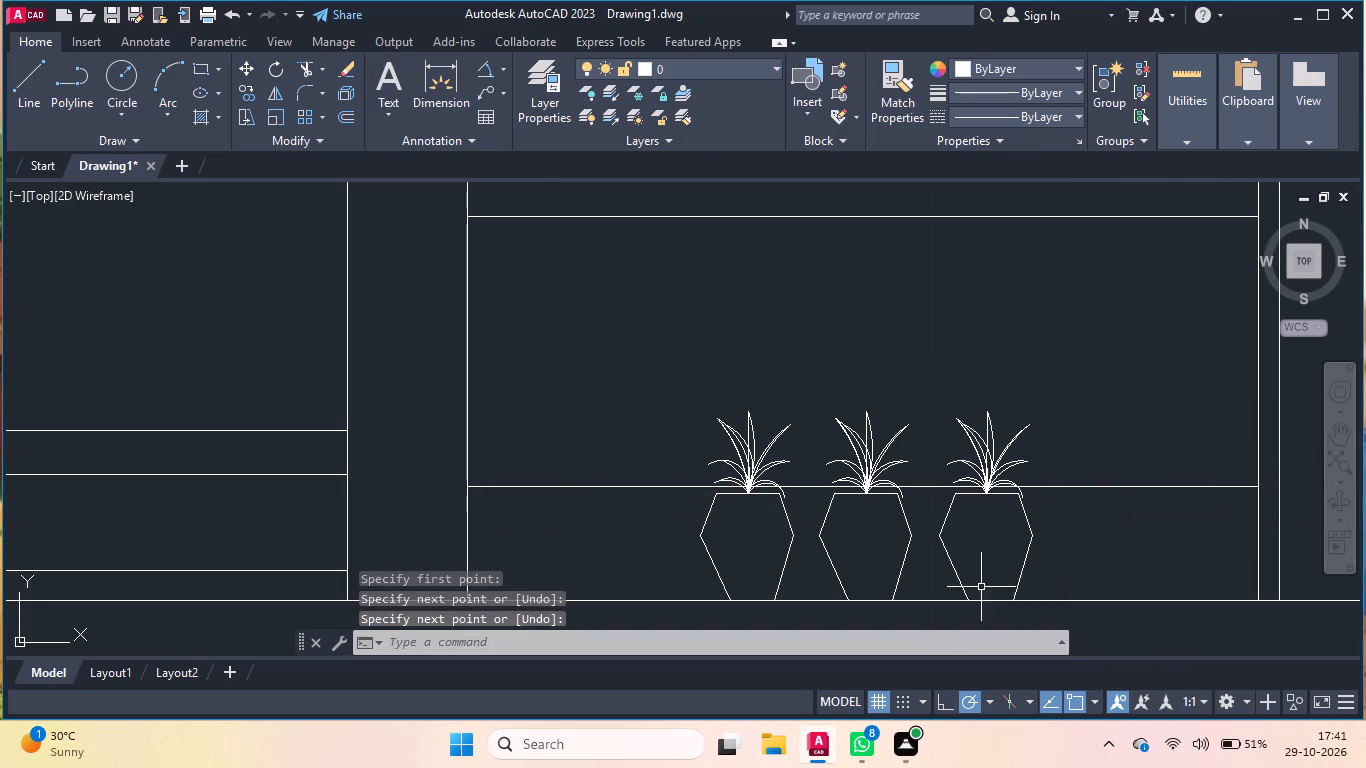
Draw a vertical joint line from the lowest window's bottom frame down to the first horizontal line, below the left pane.
scroll(981, 587, down, 2)
key(Return)
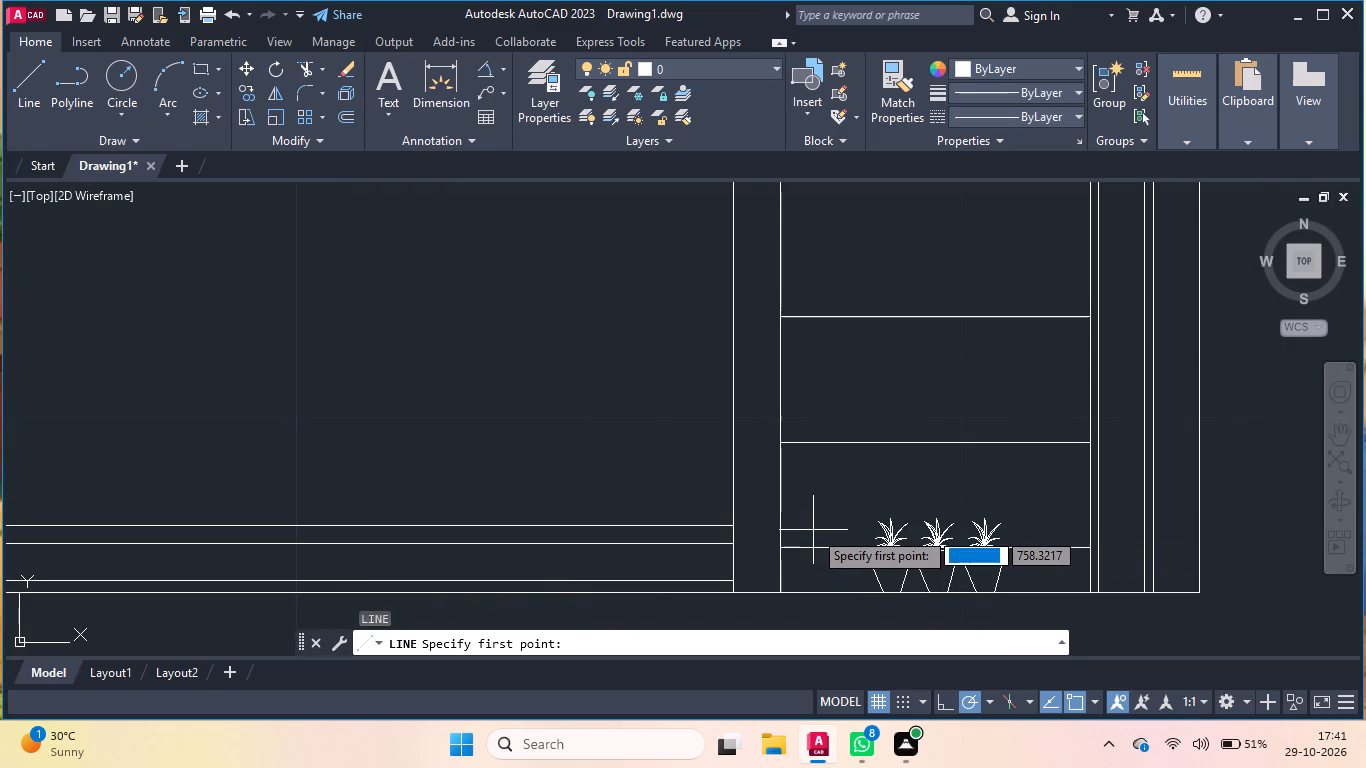
scroll(811, 530, down, 1)
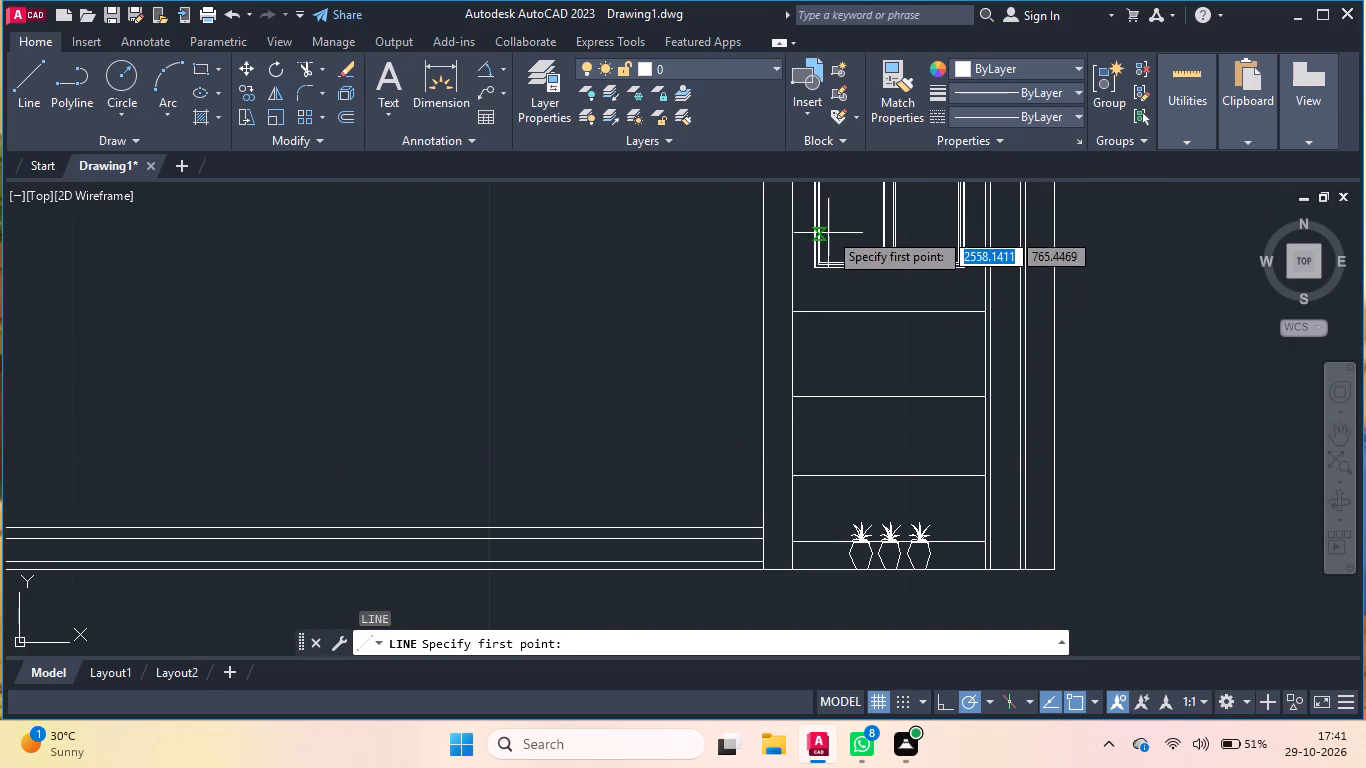
scroll(836, 221, up, 4)
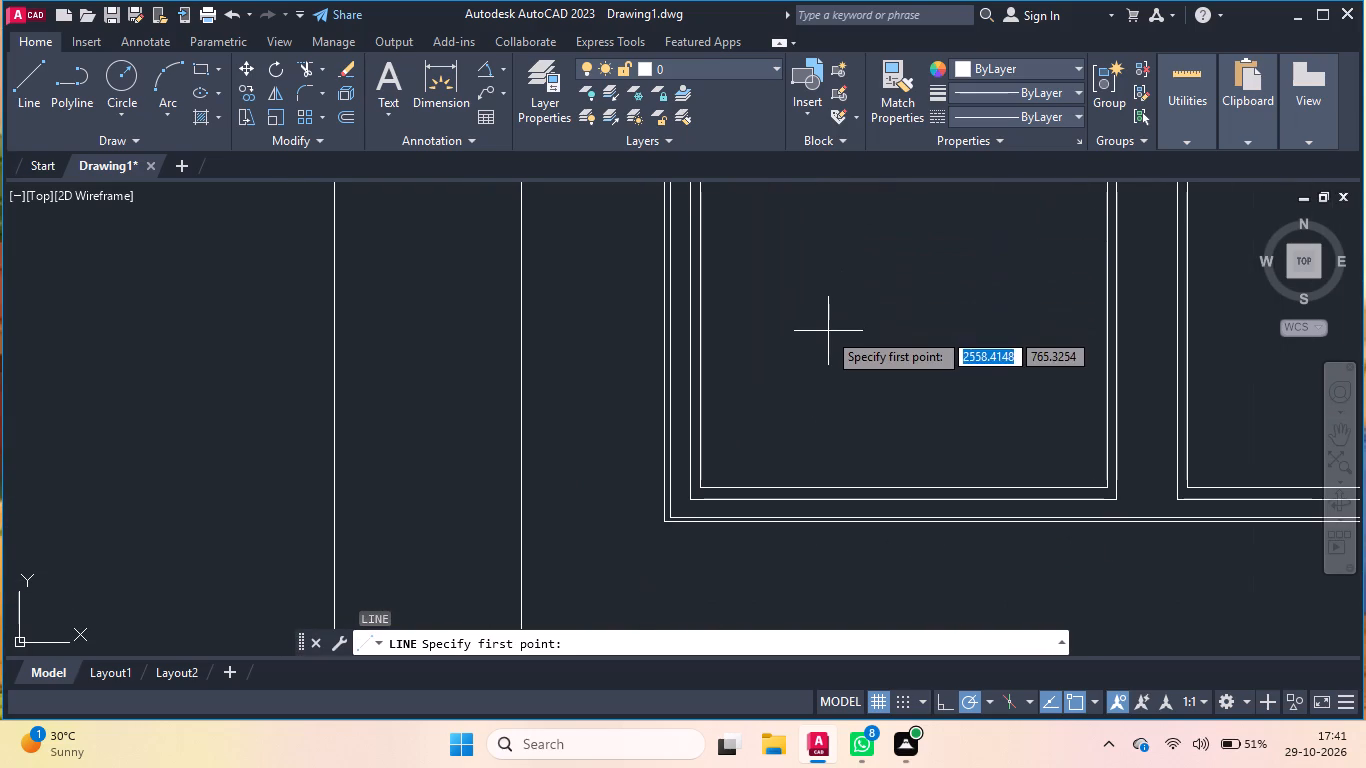
scroll(827, 332, down, 1)
scroll(828, 448, up, 3)
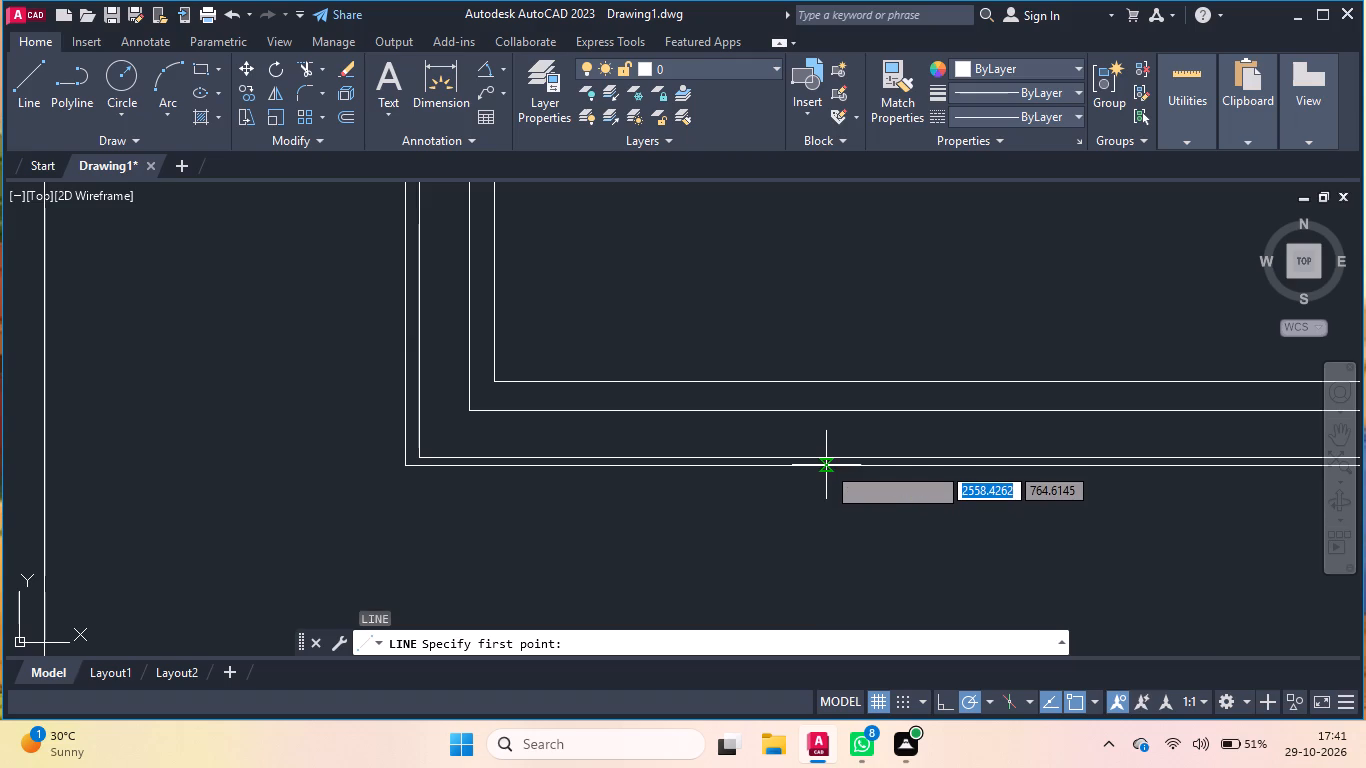
click(826, 465)
scroll(823, 361, down, 3)
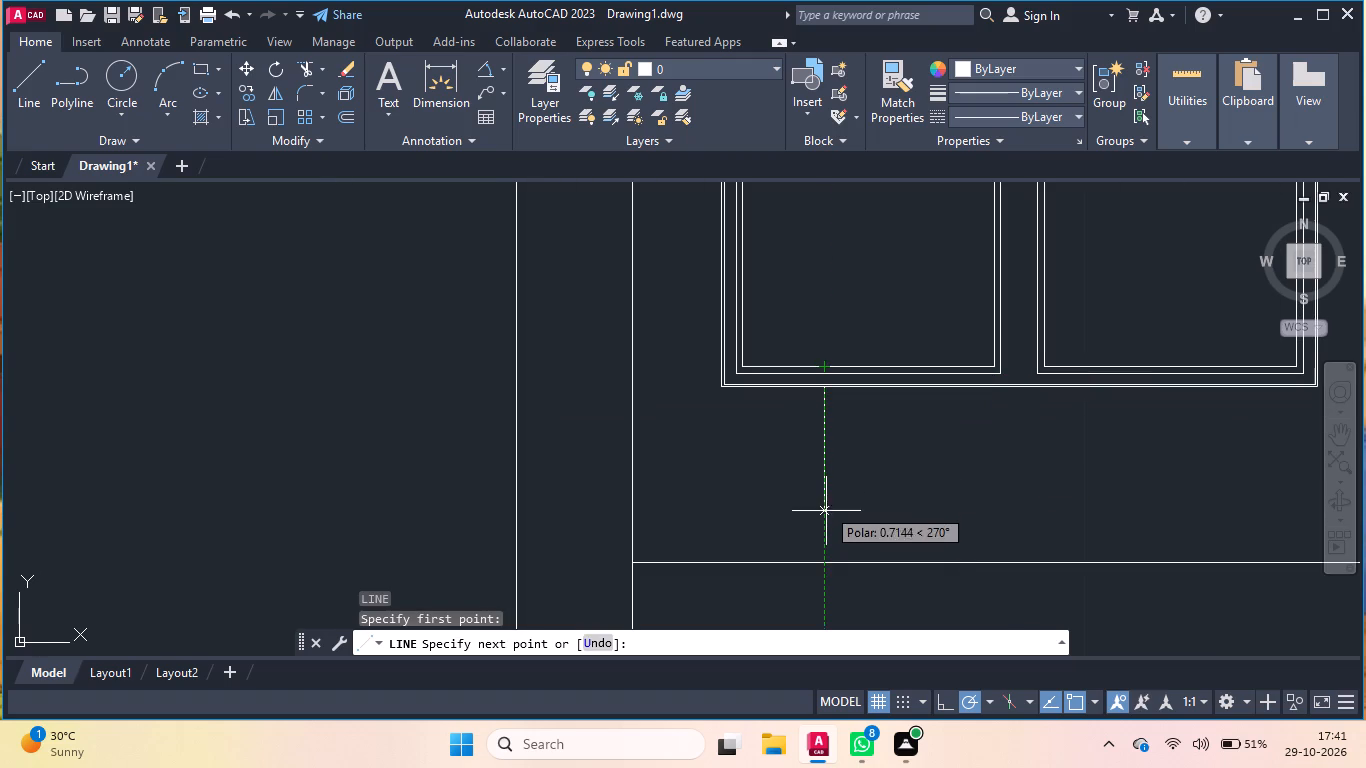
click(823, 562)
key(Return)
Draw a second vertical joint line from the window's bottom frame to the first horizontal line, below the right pane.
scroll(499, 557, down, 2)
scroll(747, 508, up, 3)
key(Return)
scroll(791, 452, up, 1)
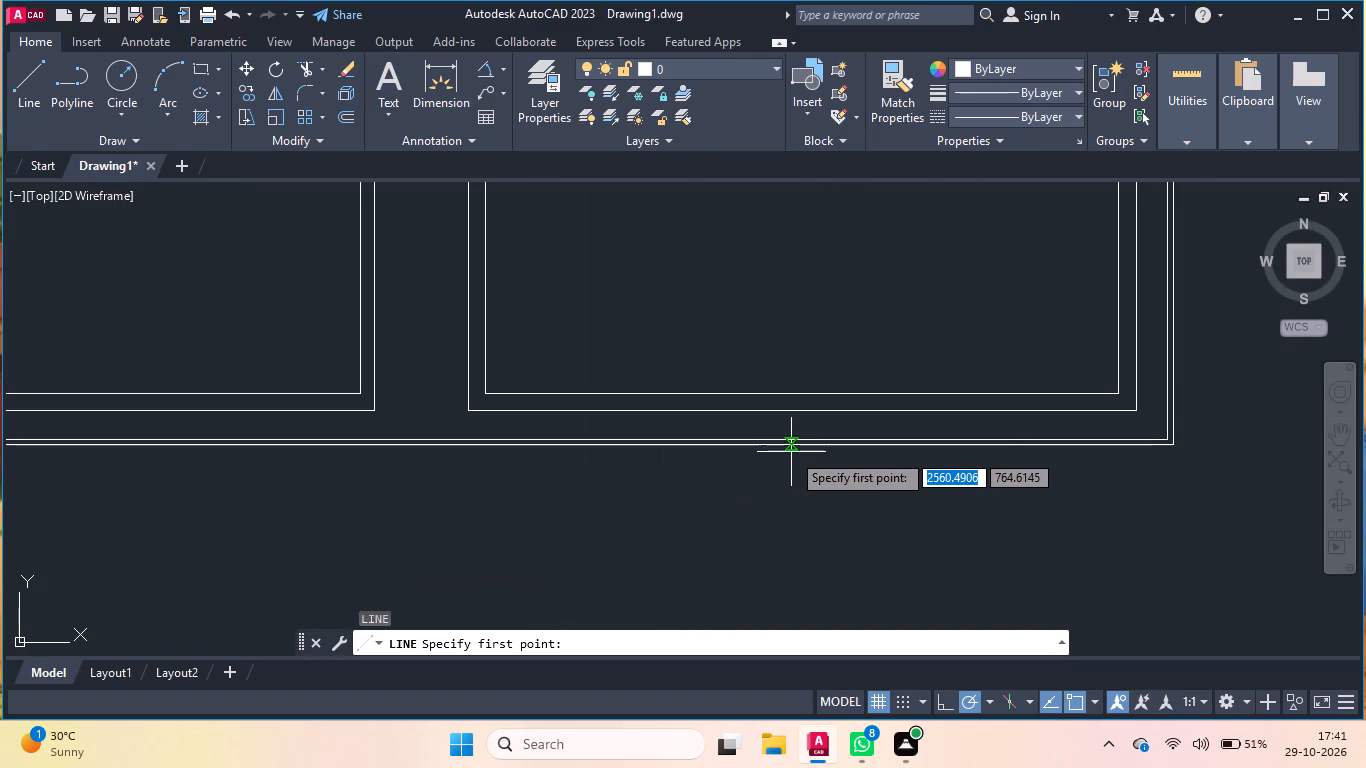
click(791, 446)
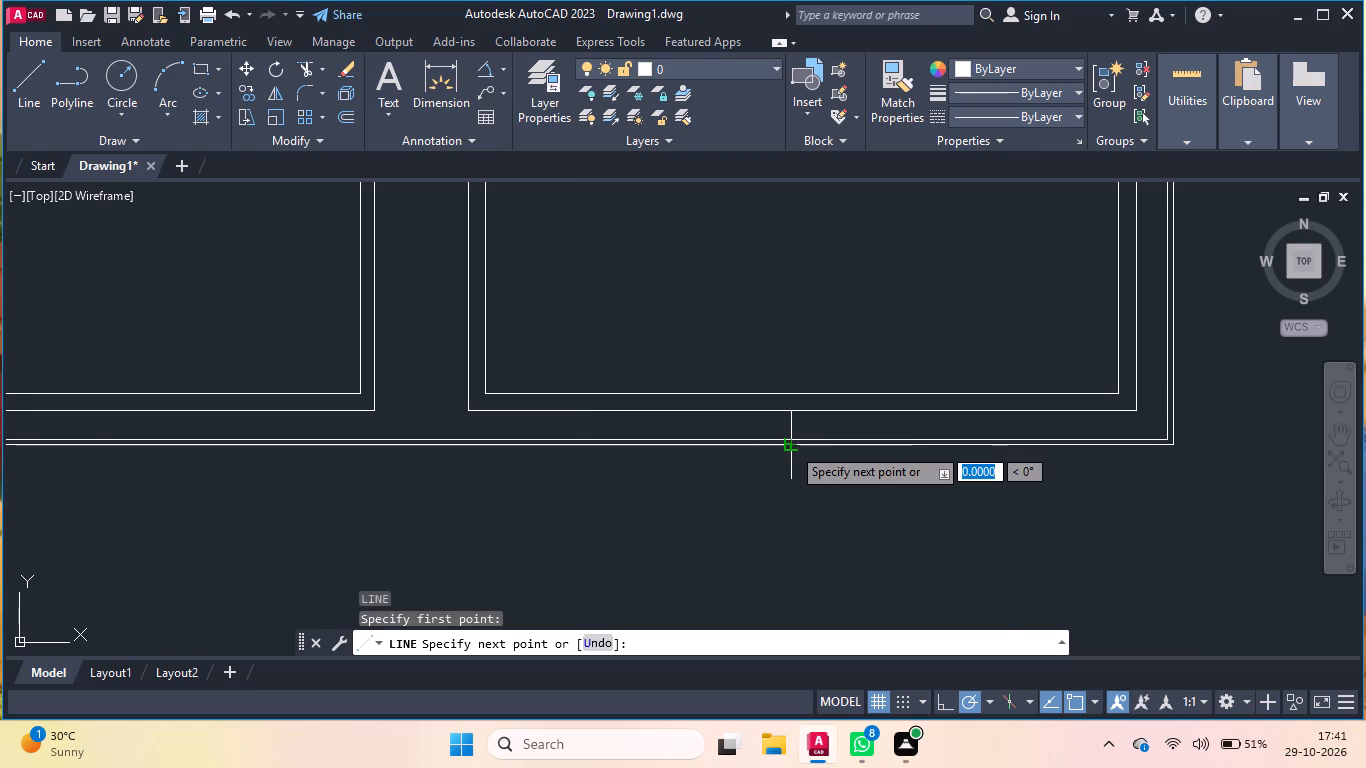
scroll(791, 446, down, 3)
click(793, 551)
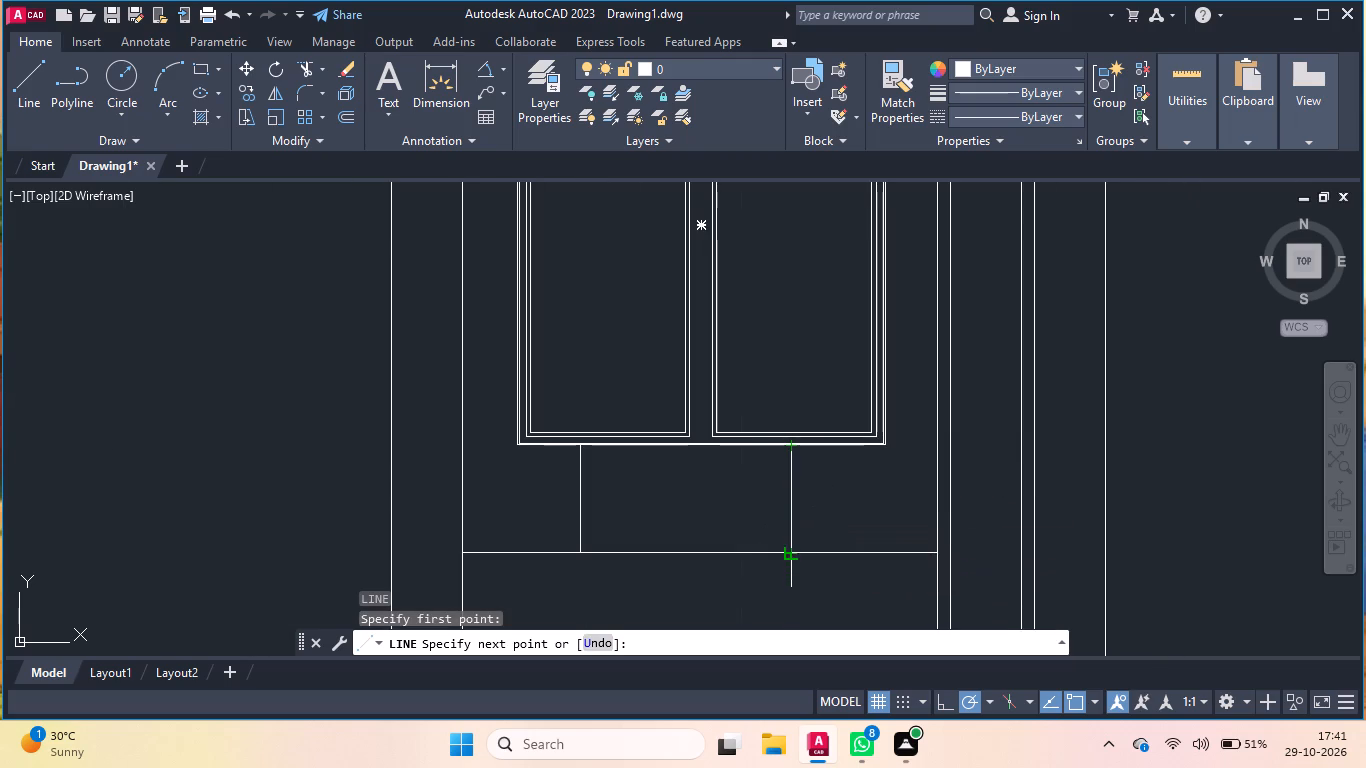
key(Return)
Draw two vertical joints, about 2.04 long, between the first and second horizontal lines, below the window's left edge and its centre.
scroll(758, 290, down, 2)
key(Return)
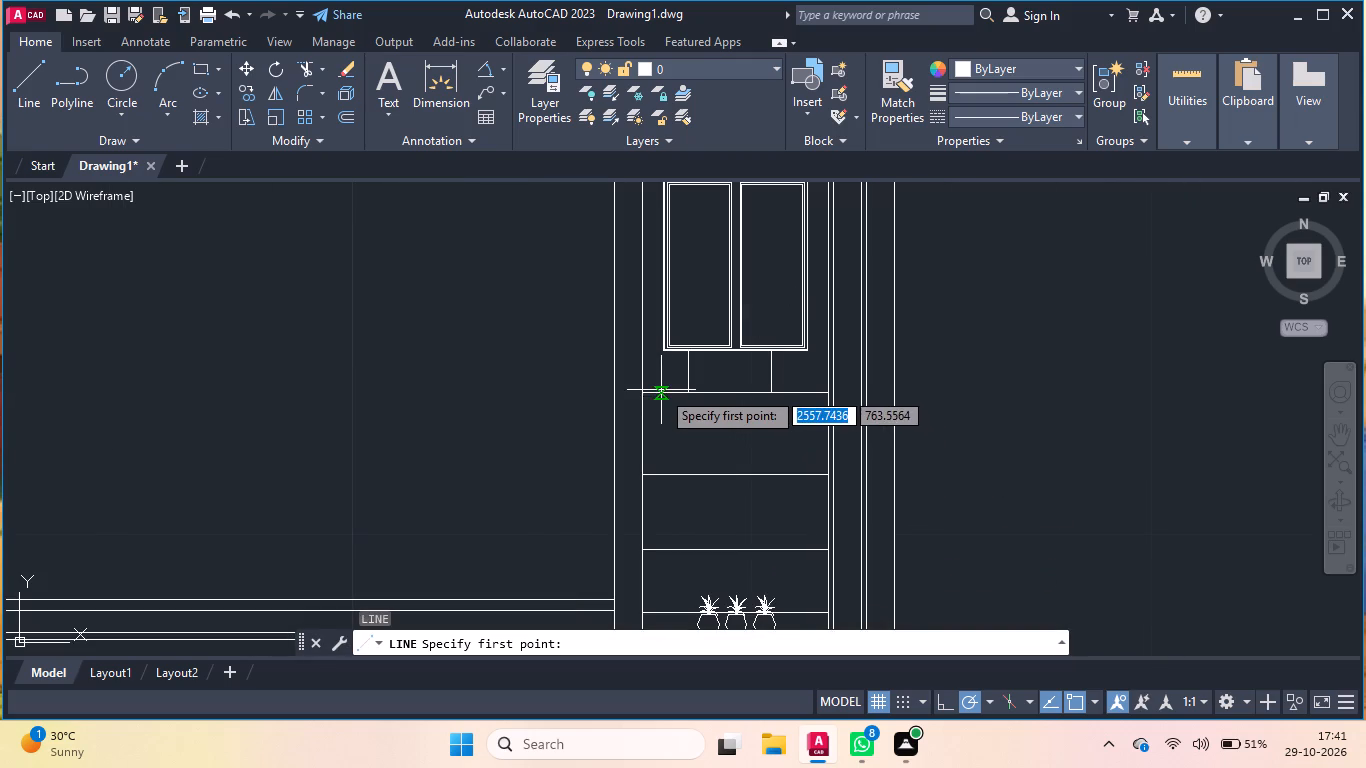
click(664, 393)
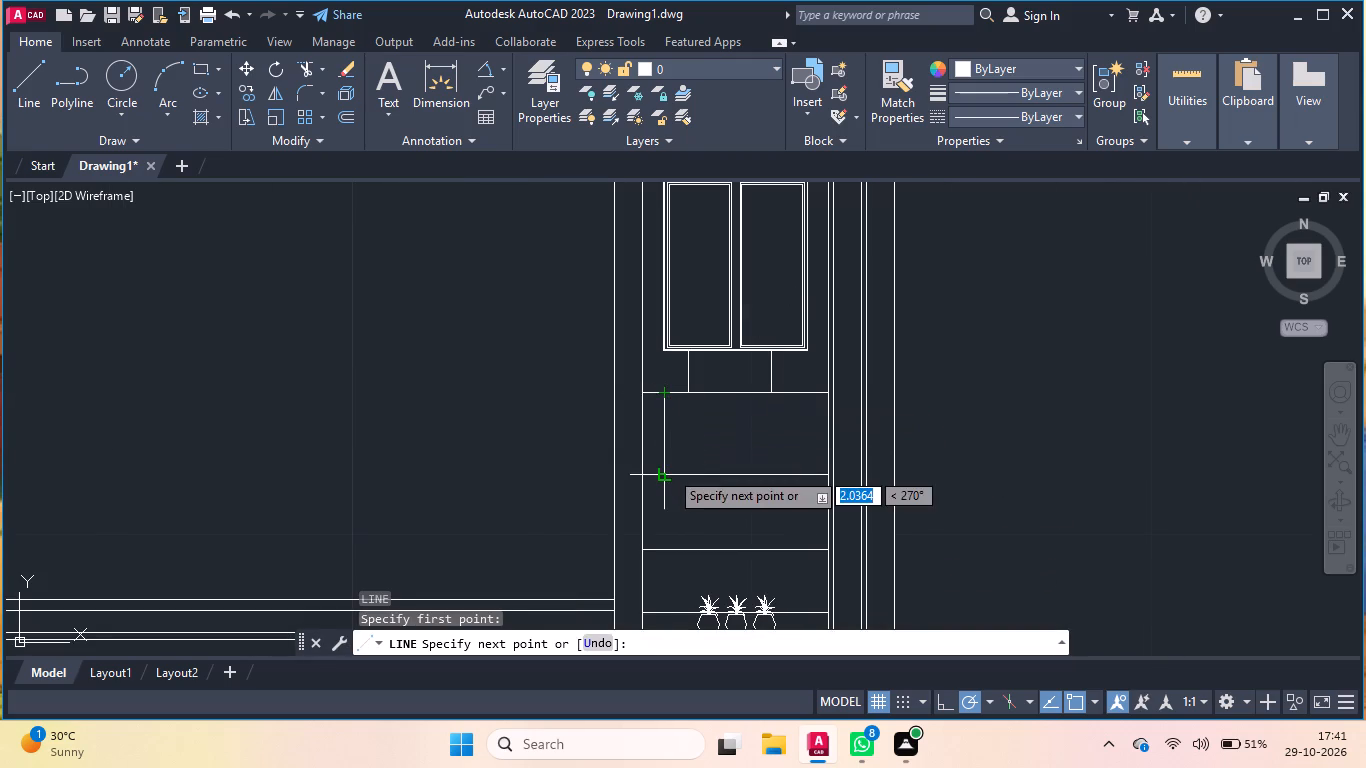
click(669, 470)
key(Return)
key(Return)
click(739, 388)
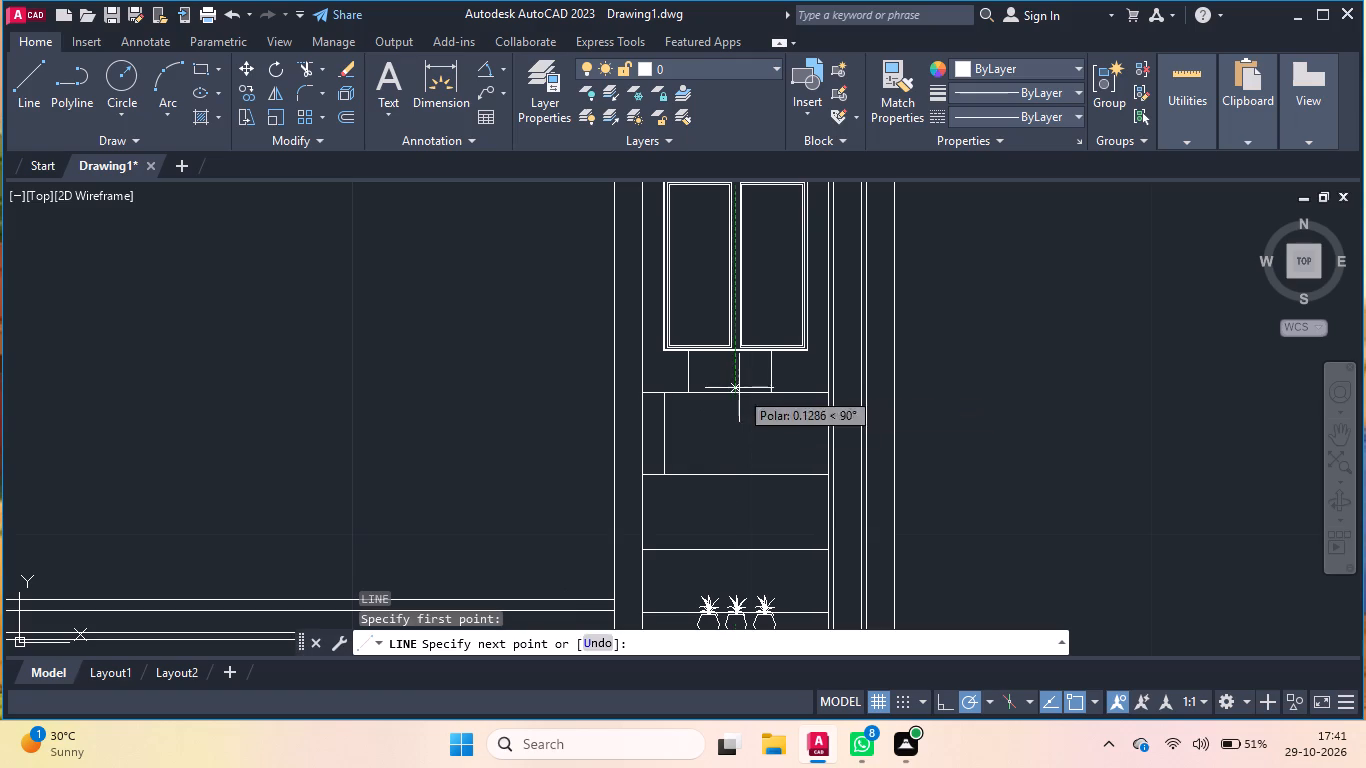
click(736, 475)
key(Return)
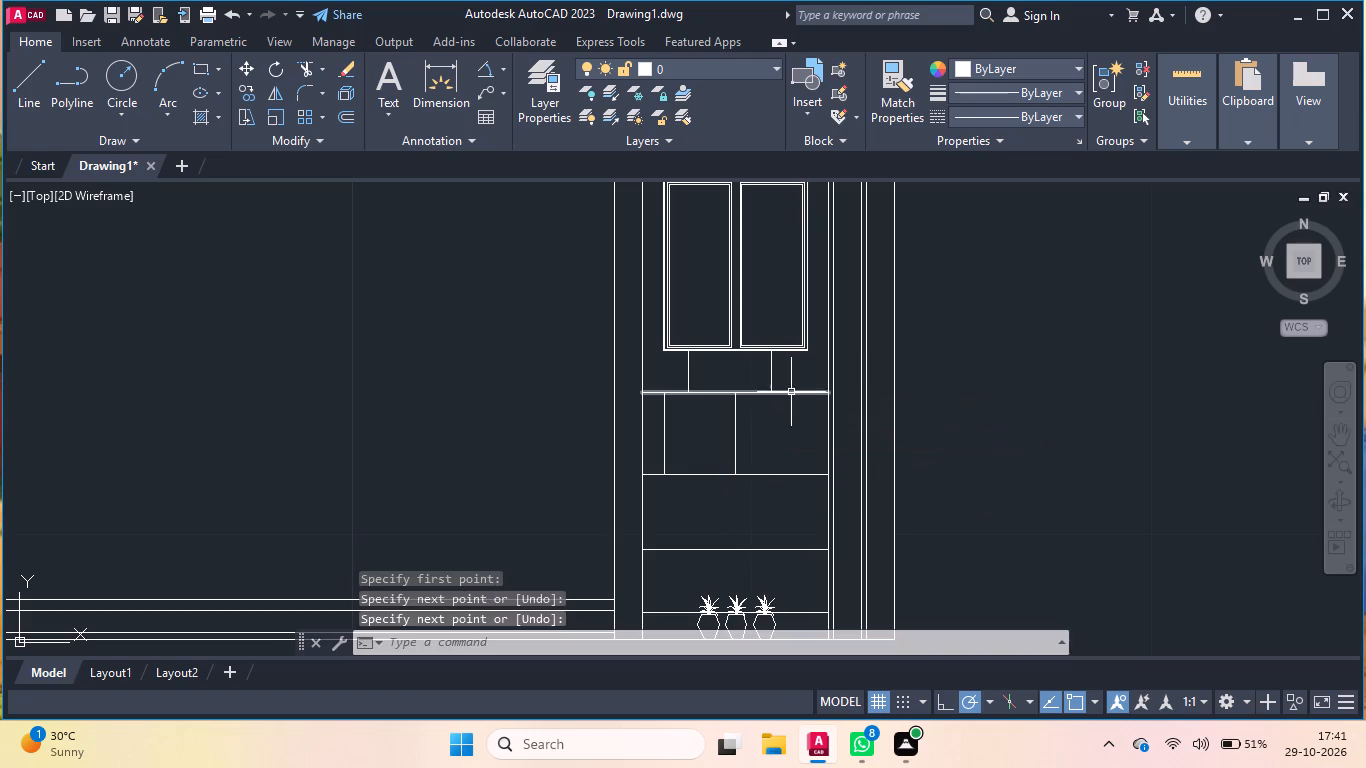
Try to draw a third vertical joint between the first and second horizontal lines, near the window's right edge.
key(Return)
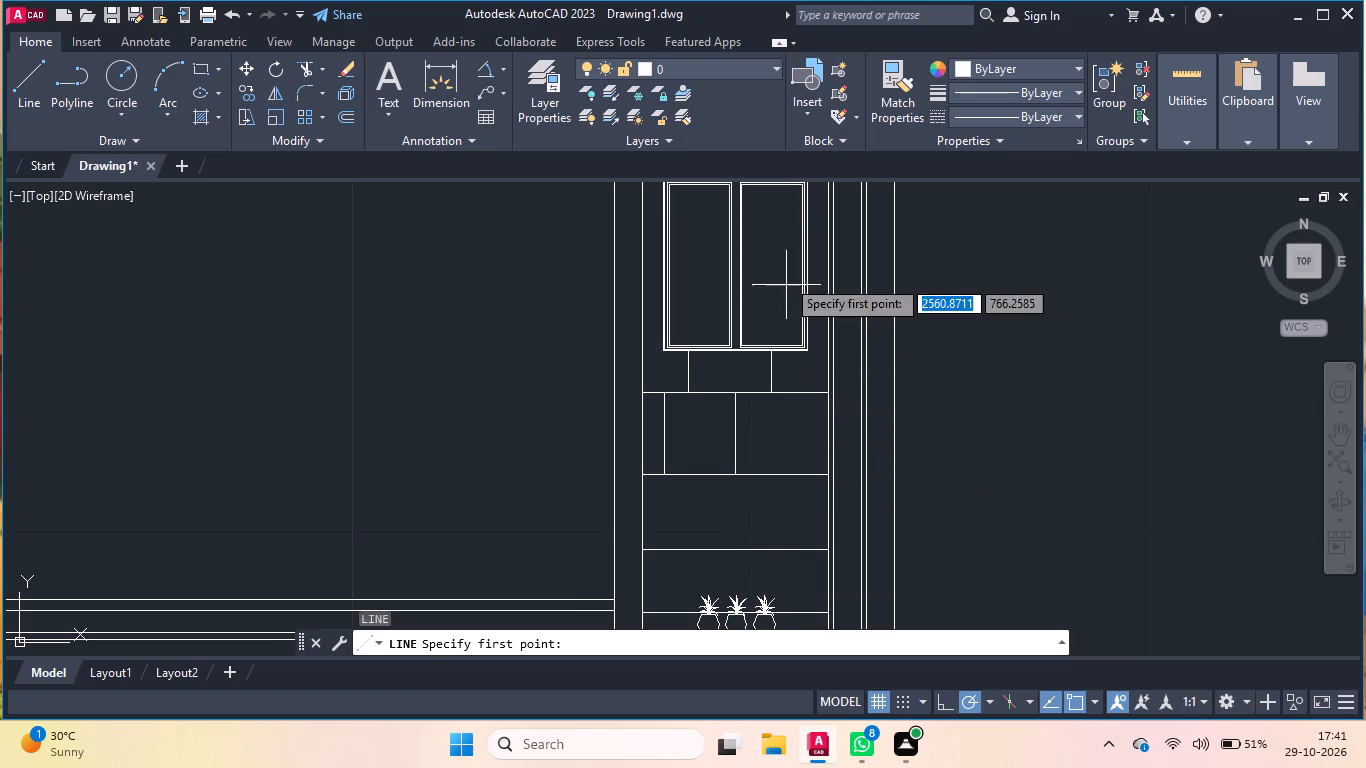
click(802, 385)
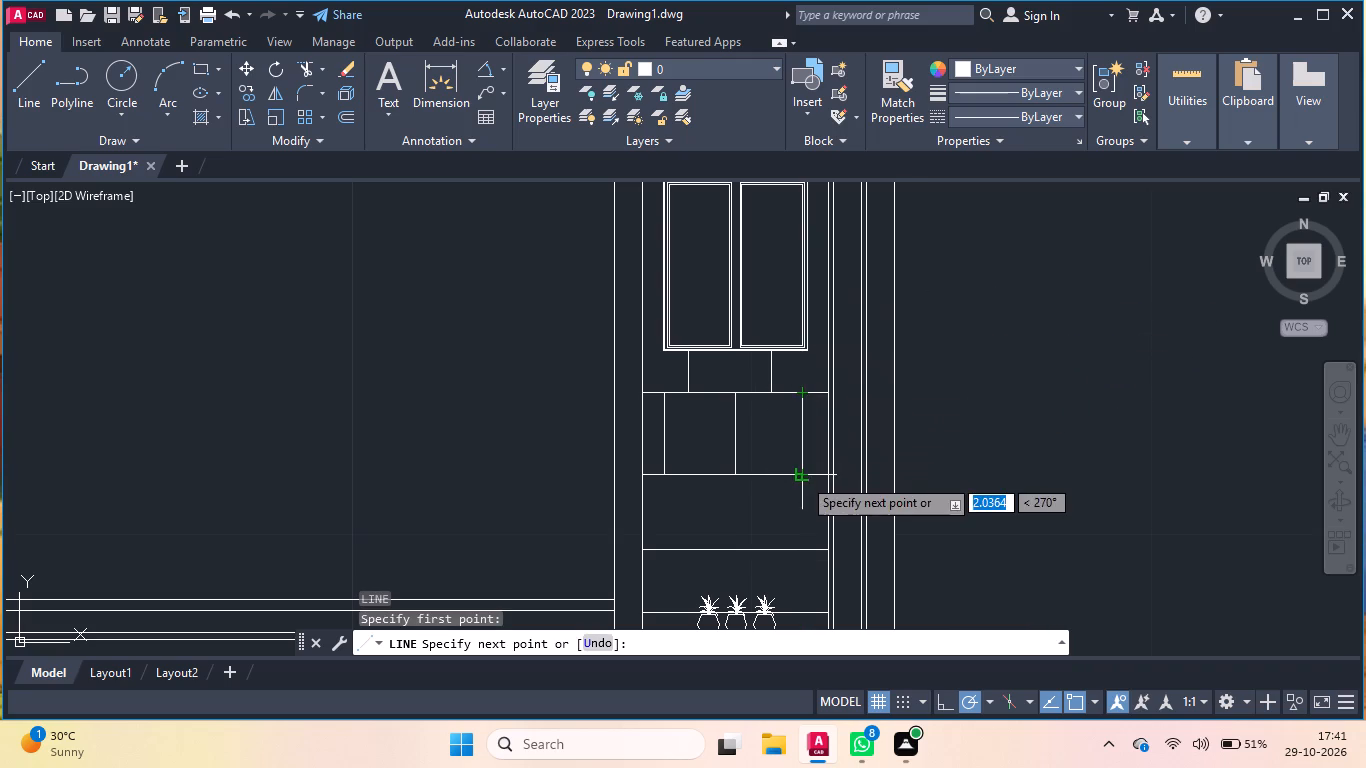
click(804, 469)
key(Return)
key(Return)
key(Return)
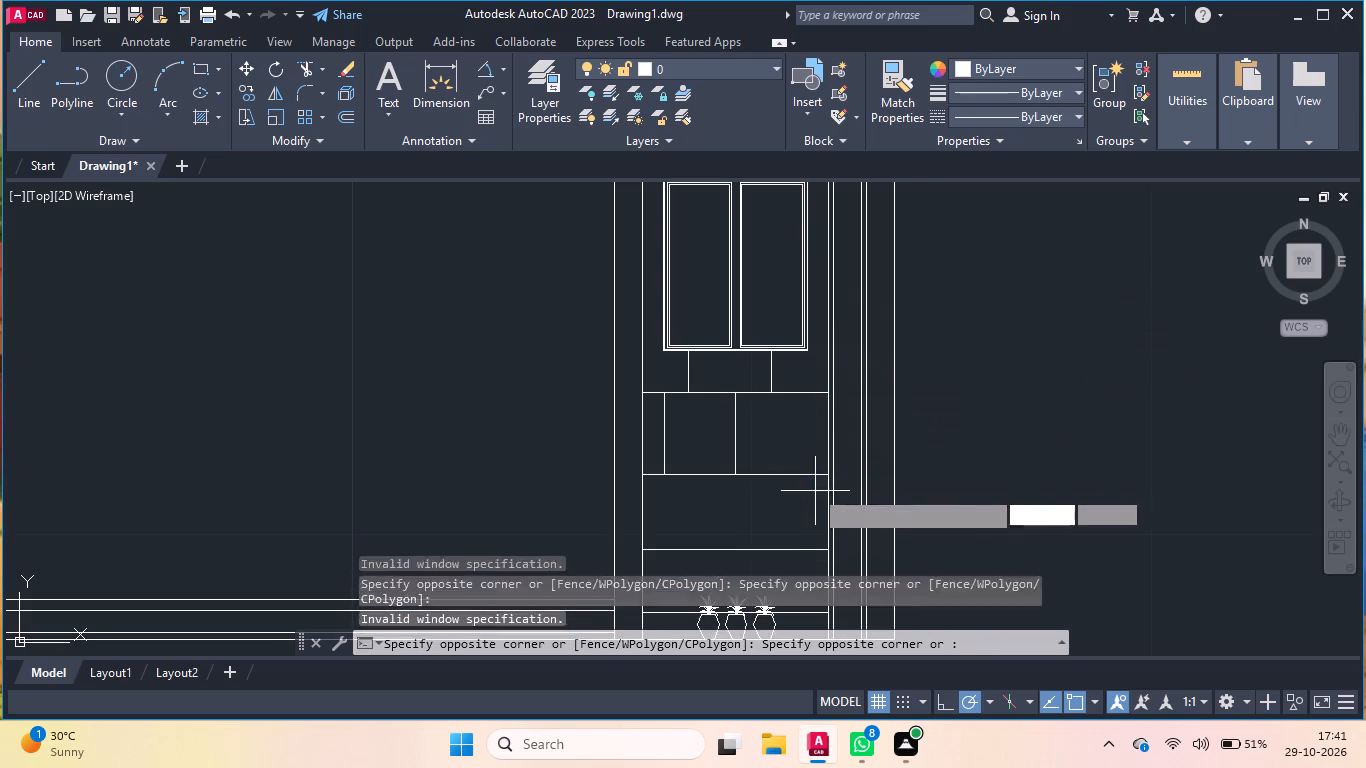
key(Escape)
Draw a third vertical joint, about 2.04 long, between the first and second horizontal lines below the window's right edge.
key(l)
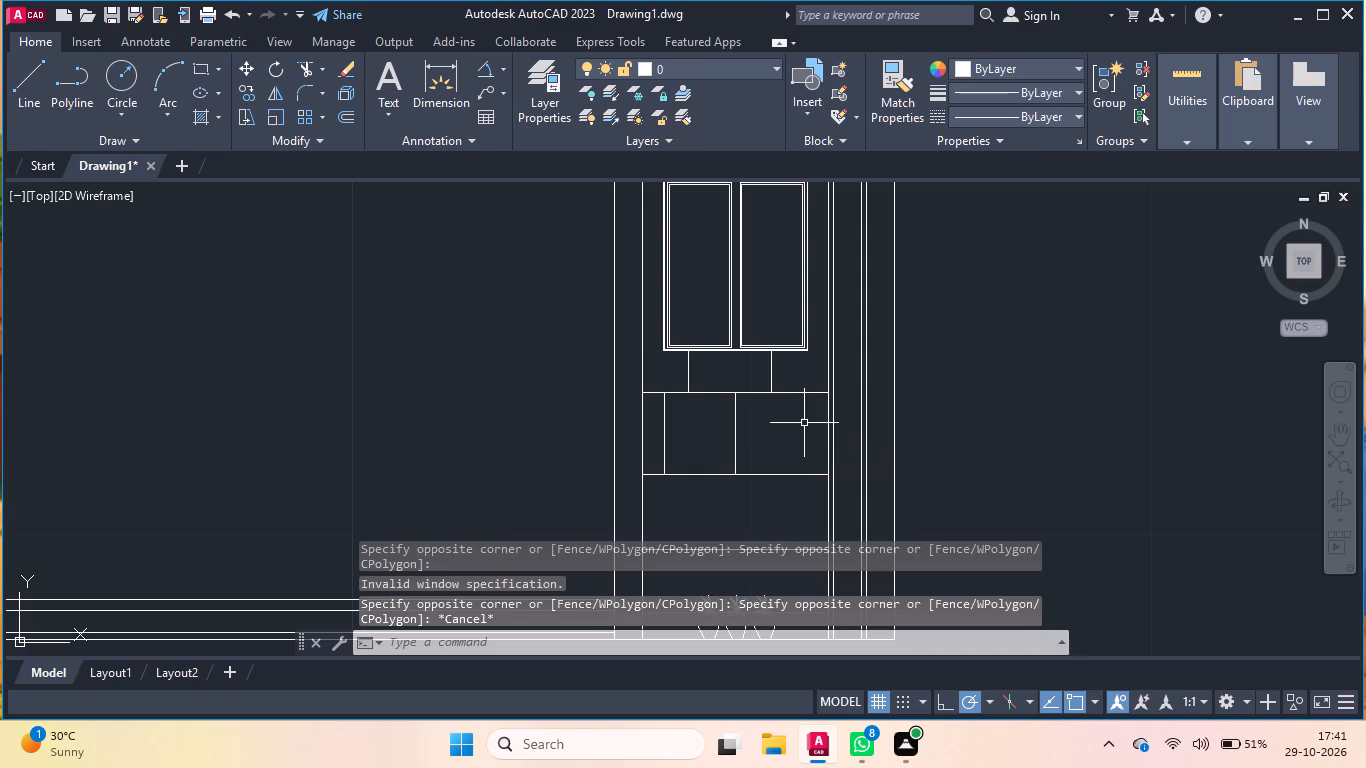
key(Return)
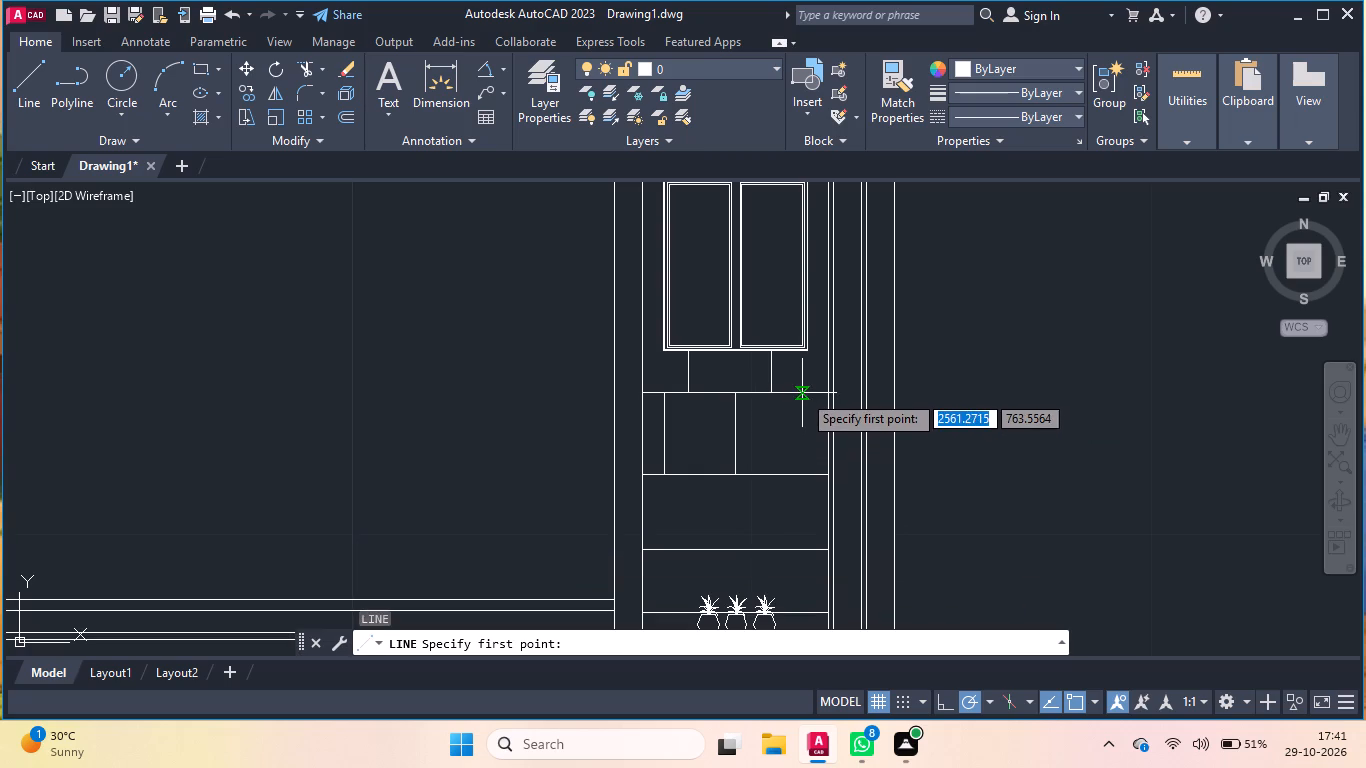
click(803, 396)
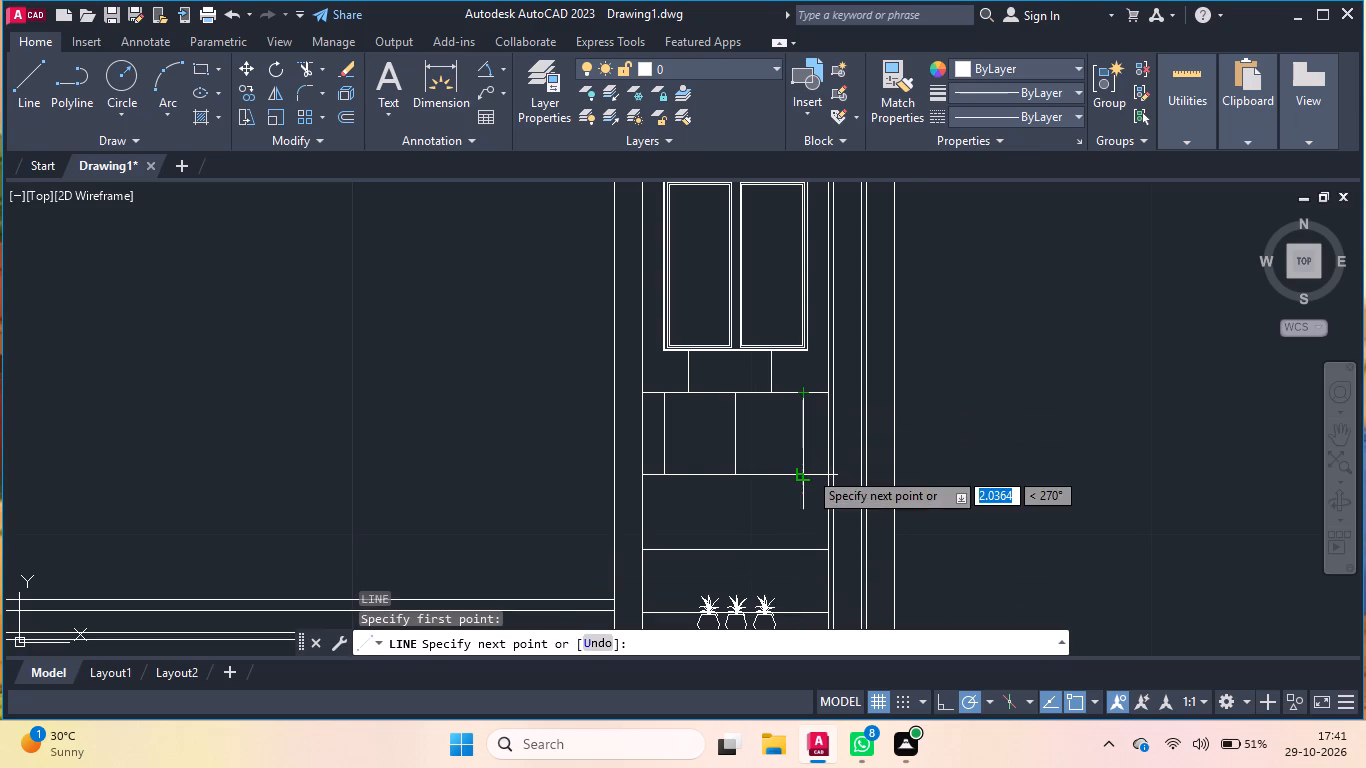
click(809, 468)
key(Return)
Draw two vertical joints between the second and third horizontal lines, staggered against the joints of the row above.
scroll(833, 429, down, 1)
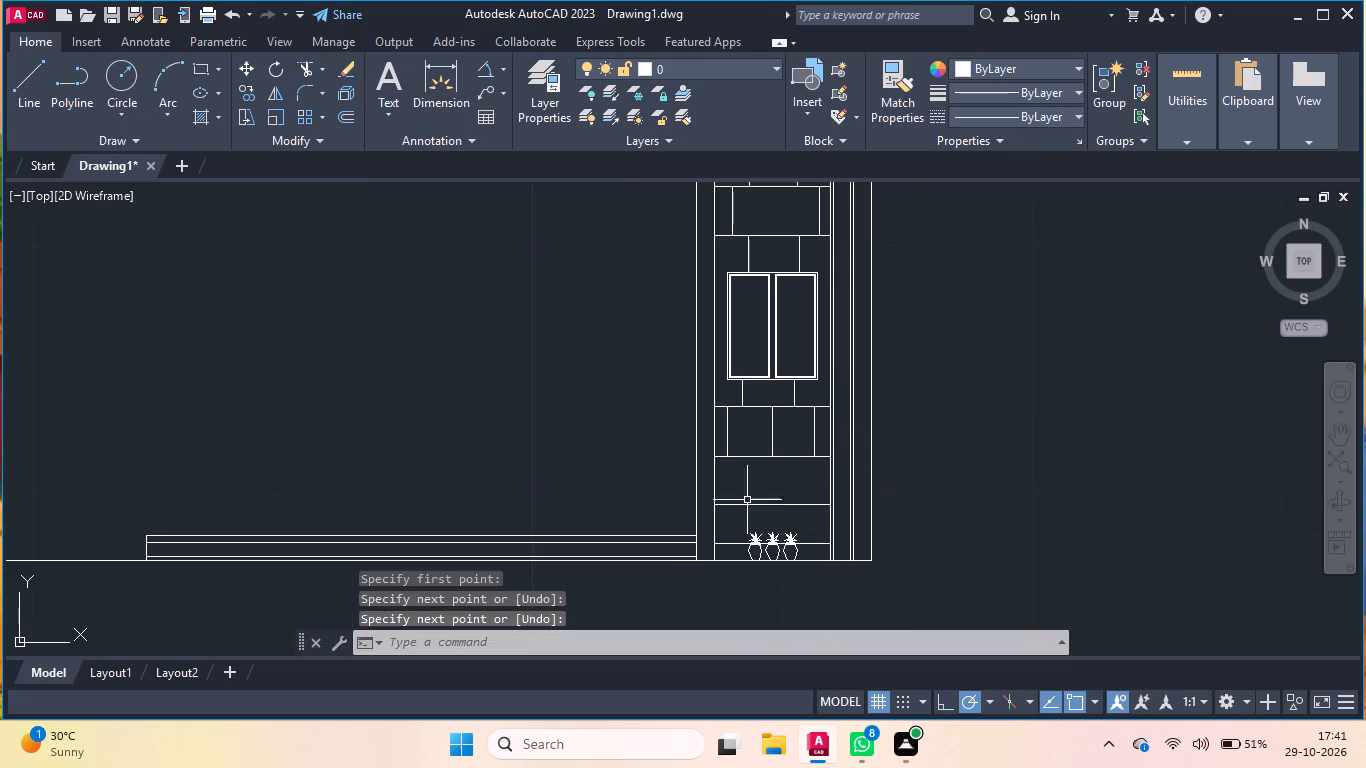
scroll(744, 496, up, 2)
key(Return)
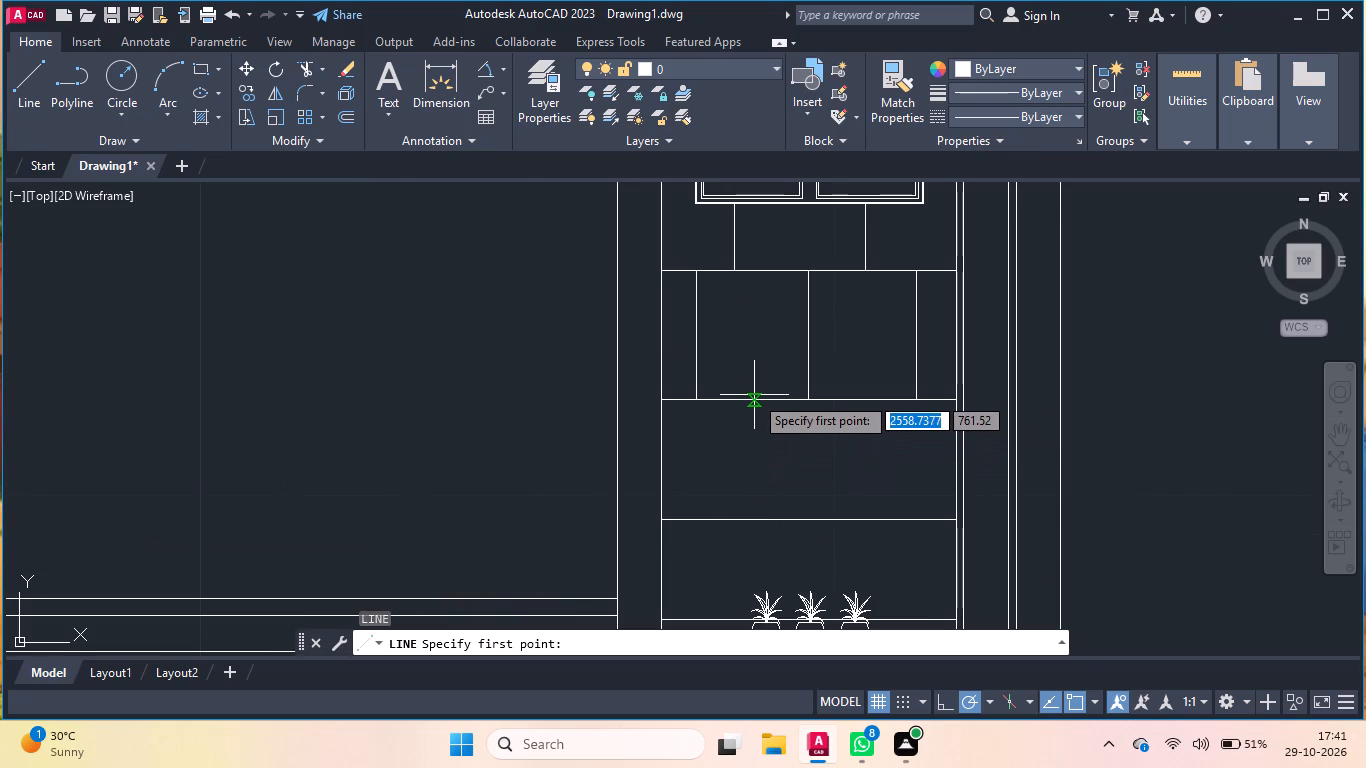
click(756, 402)
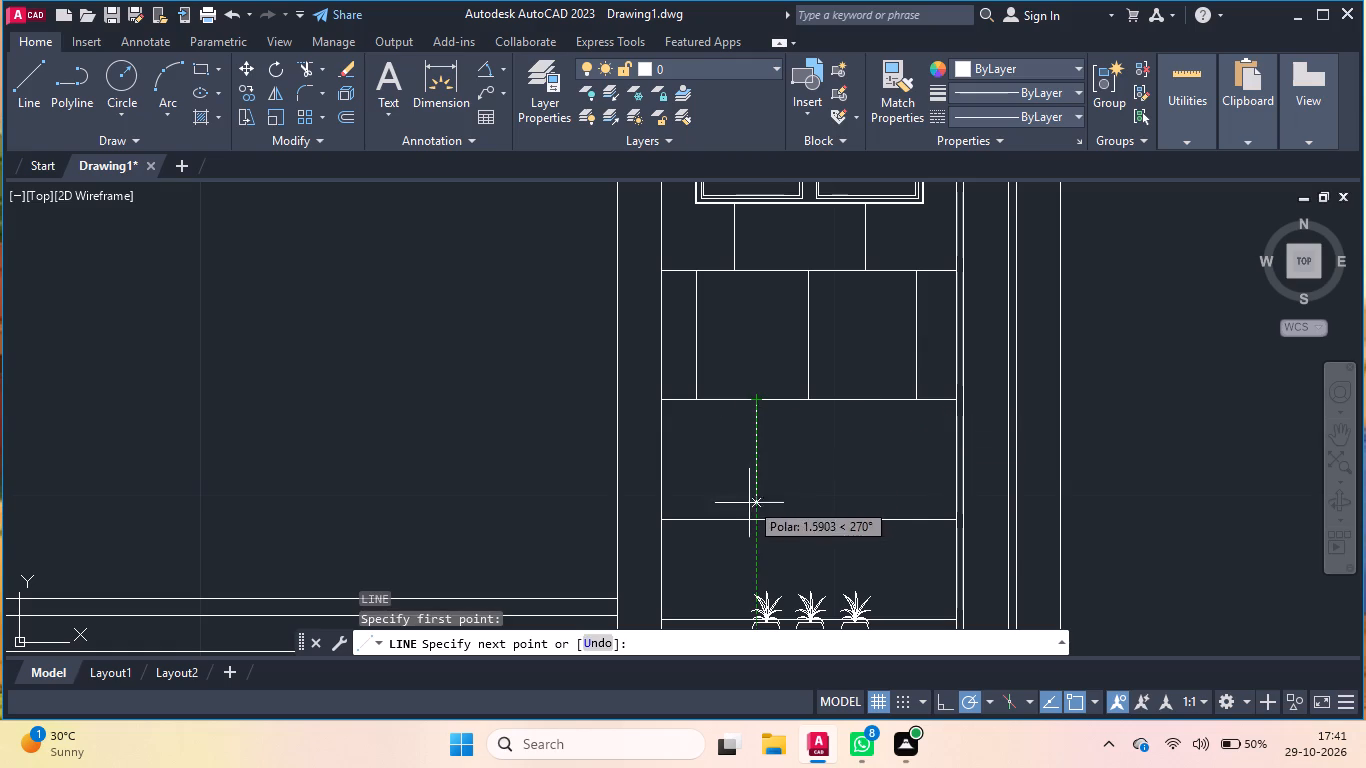
click(751, 521)
key(Return)
key(Return)
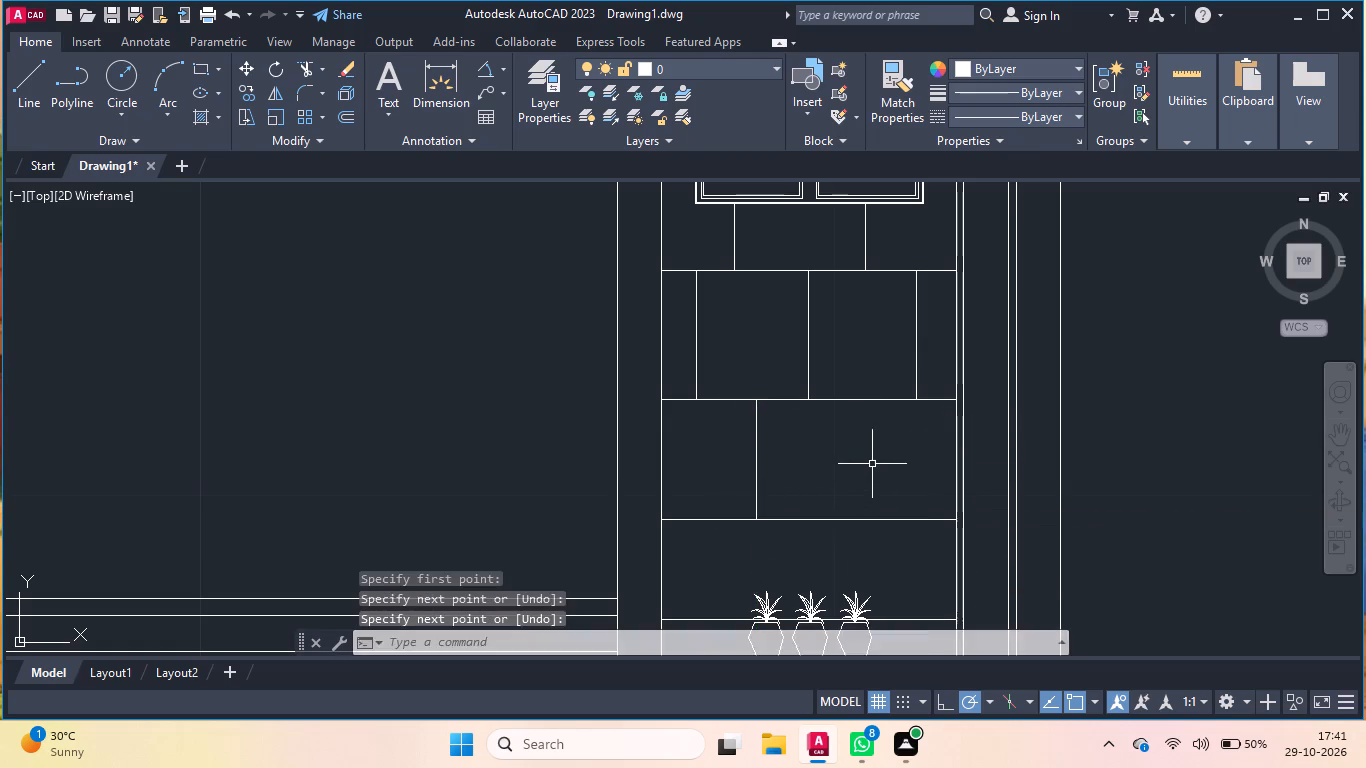
click(869, 401)
click(870, 519)
key(Return)
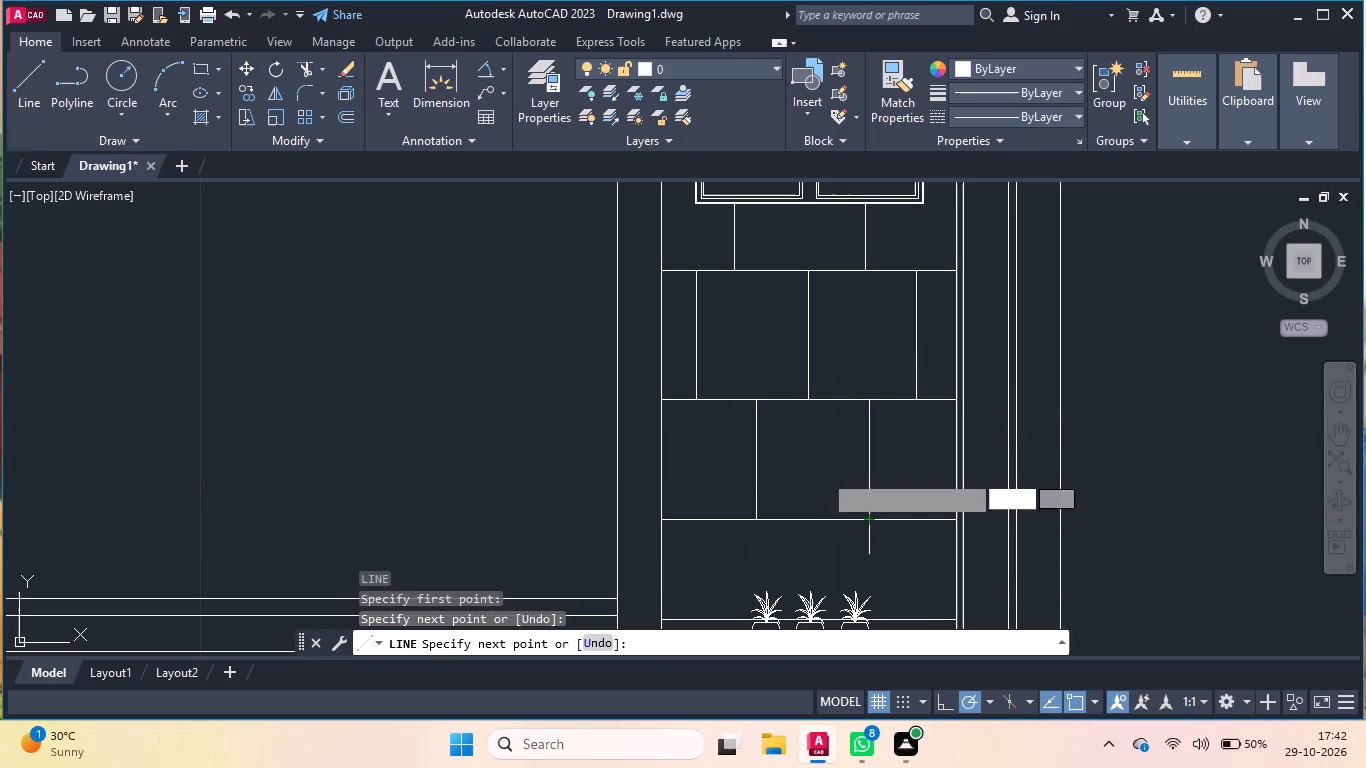
Draw two vertical joints from the third horizontal line to the lowest one, one on each side of the potted plants.
scroll(772, 352, down, 2)
scroll(762, 453, up, 2)
key(Return)
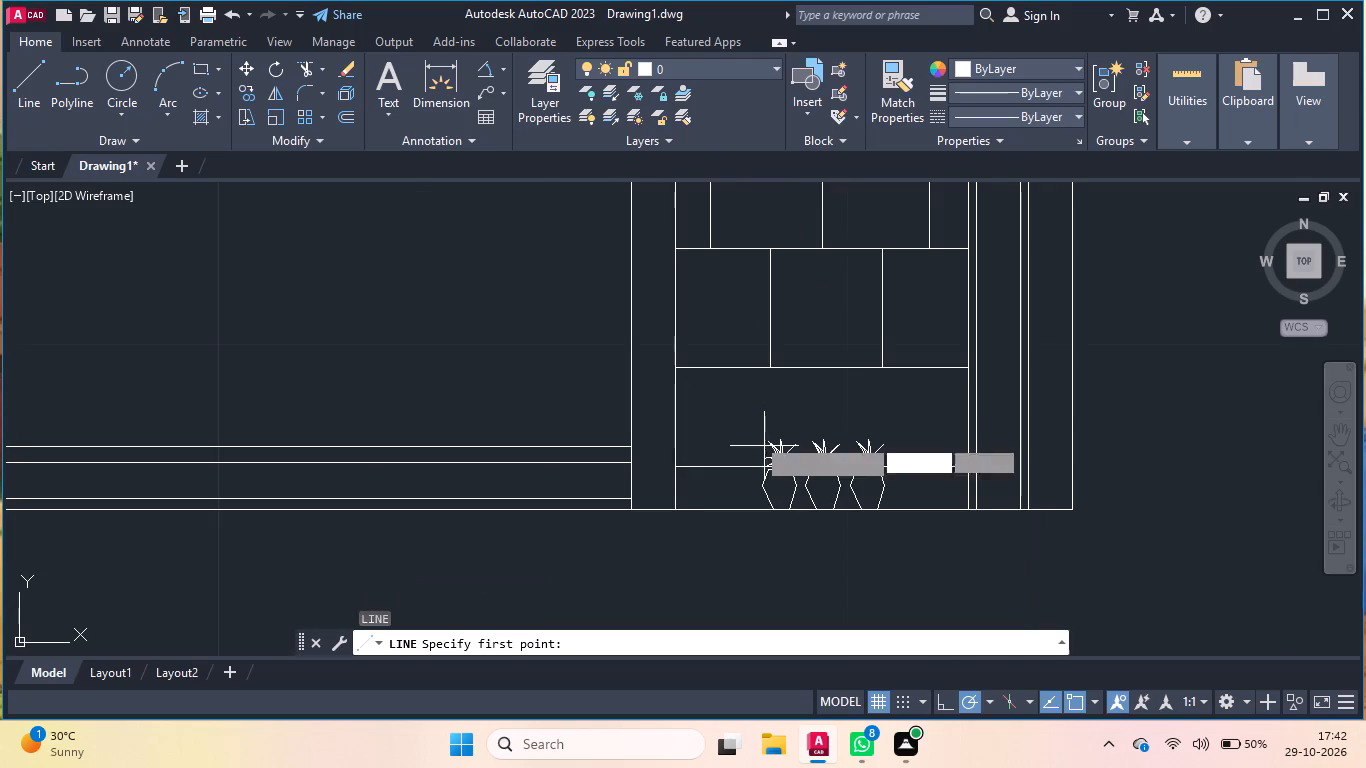
click(723, 368)
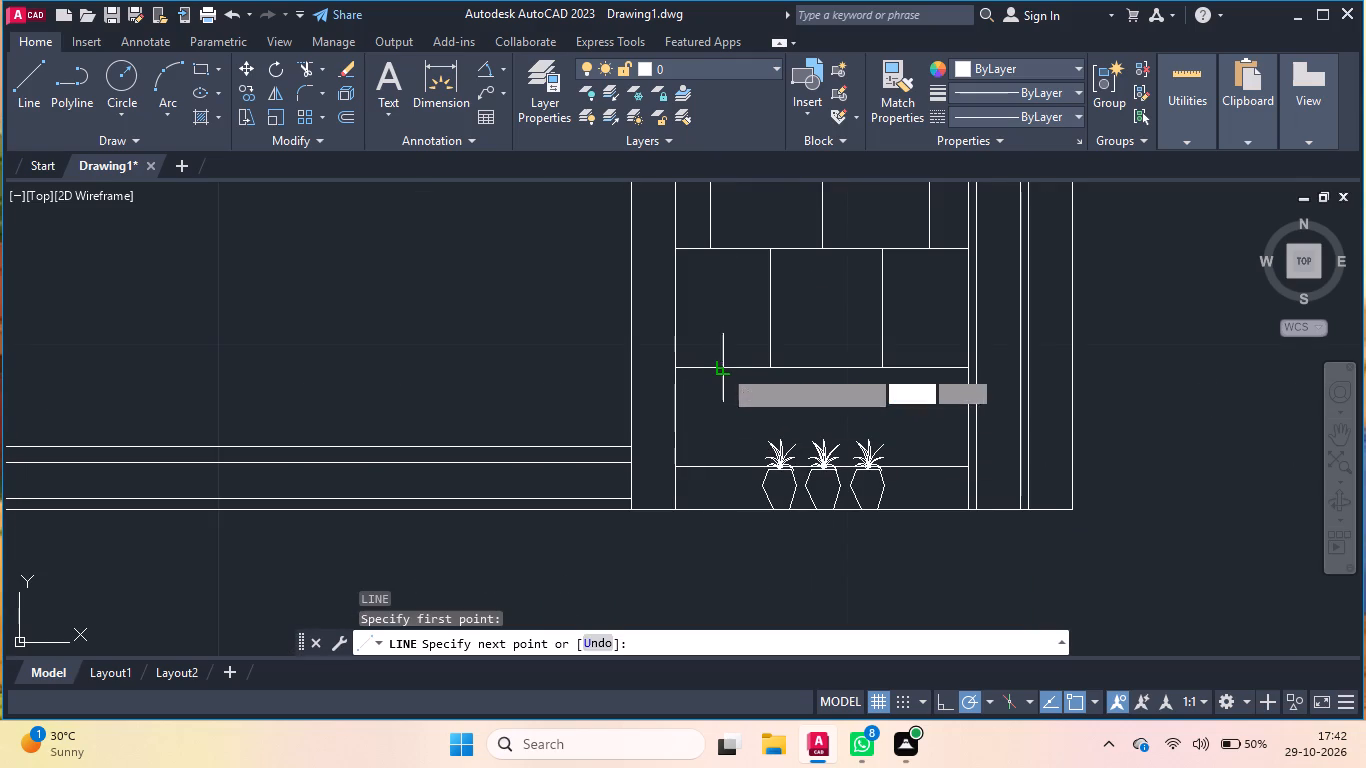
click(723, 473)
key(Return)
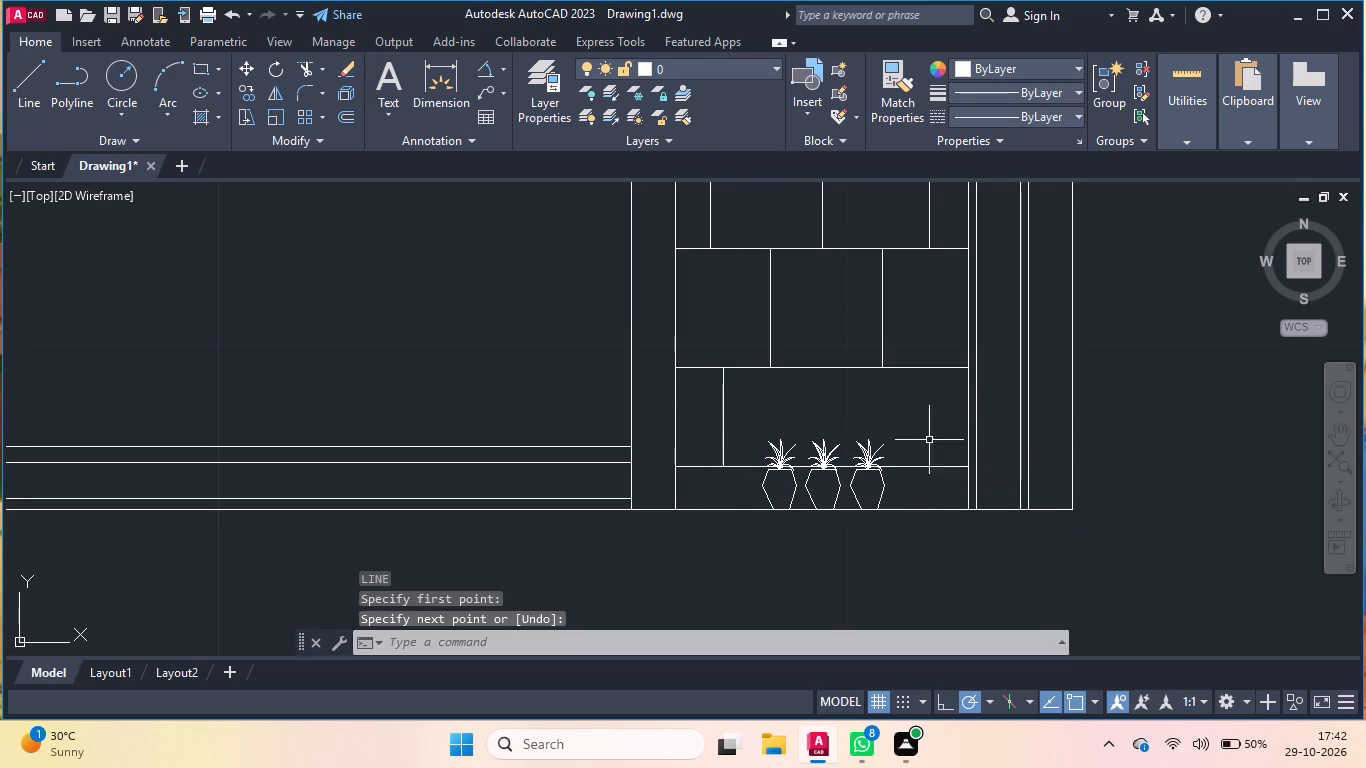
key(Return)
click(932, 367)
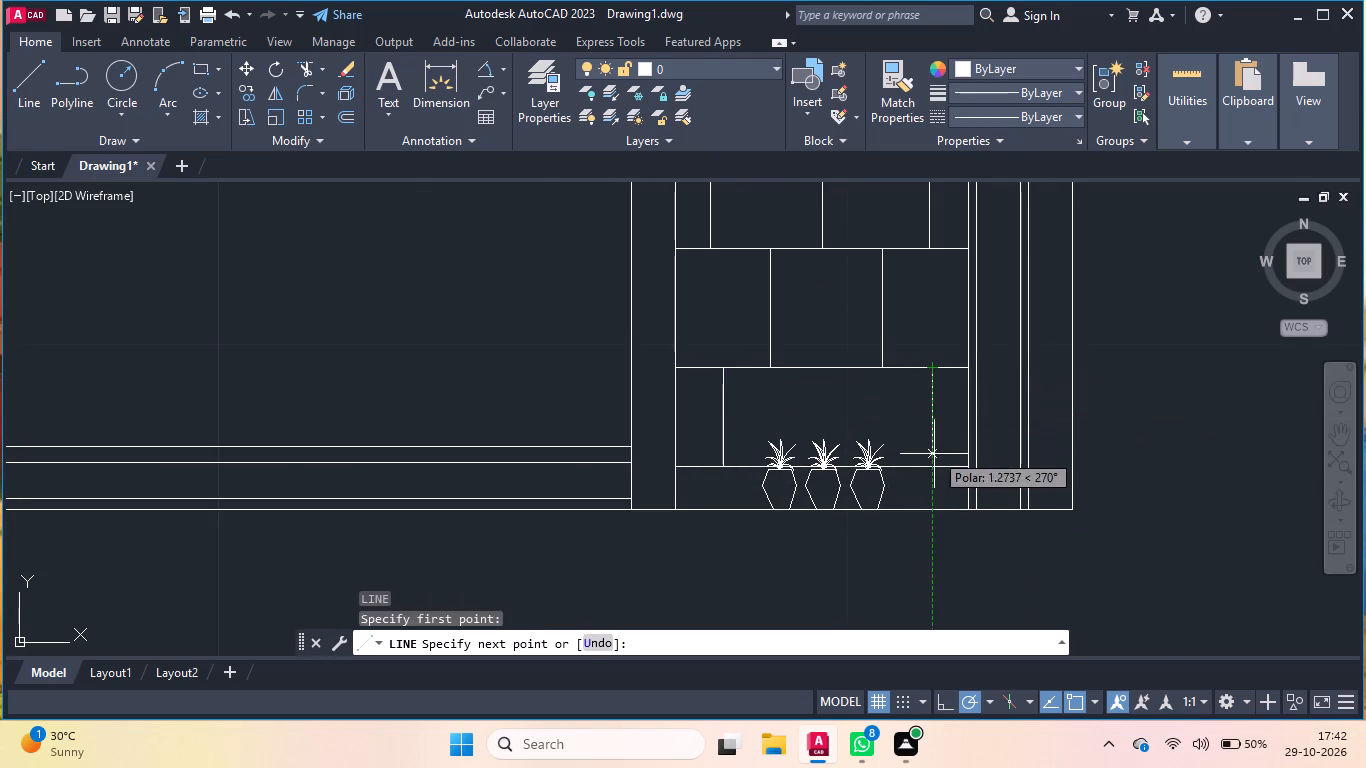
click(934, 467)
key(Return)
Draw a short horizontal line across the double wall lines beside the window bay, level with the top of the far-left wall line.
scroll(868, 490, down, 3)
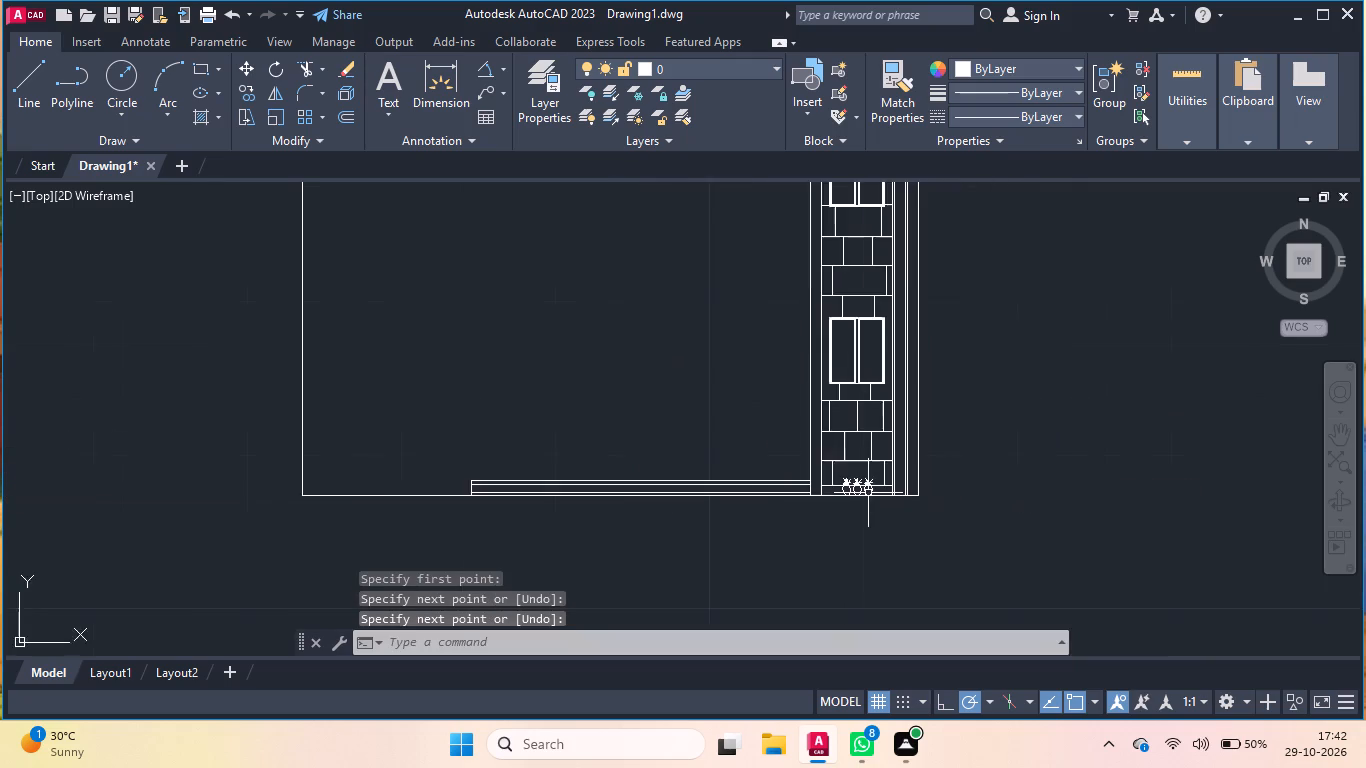
scroll(868, 493, down, 1)
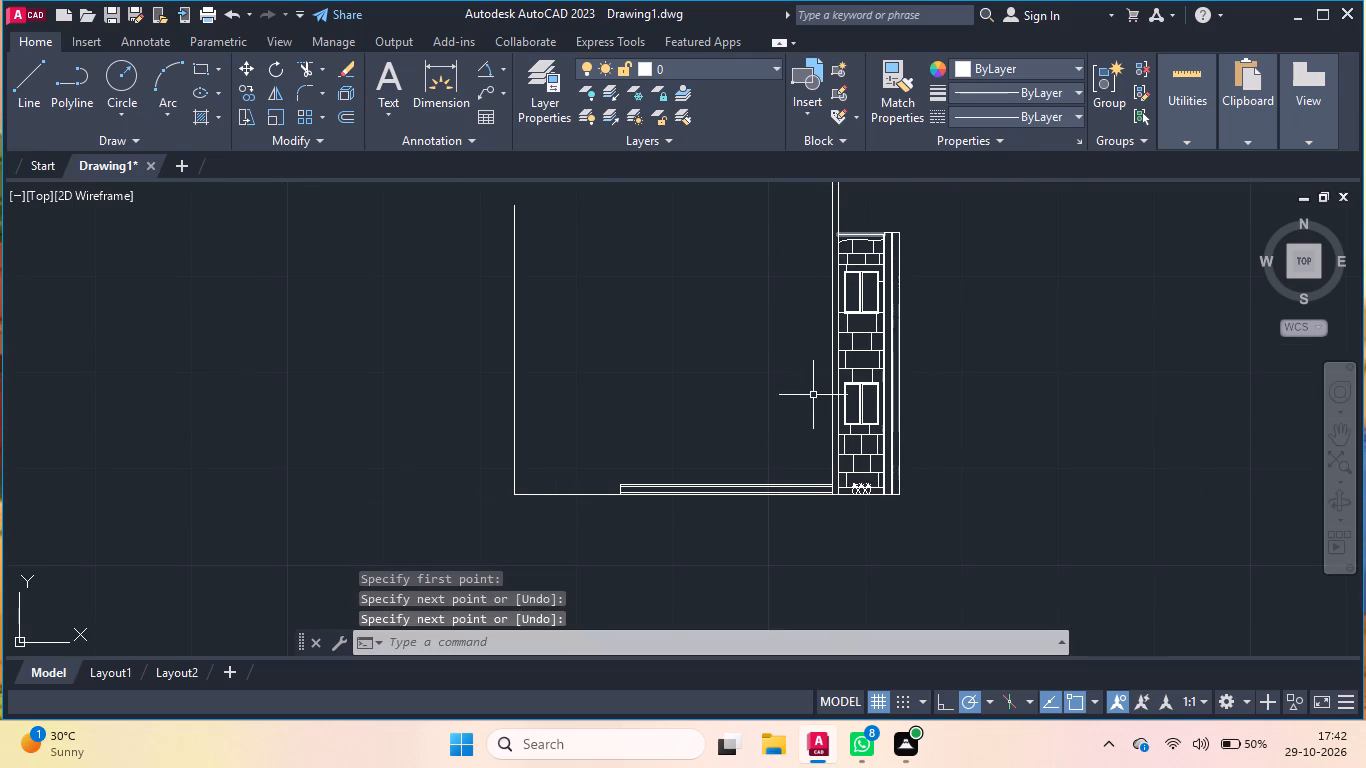
scroll(795, 416, down, 2)
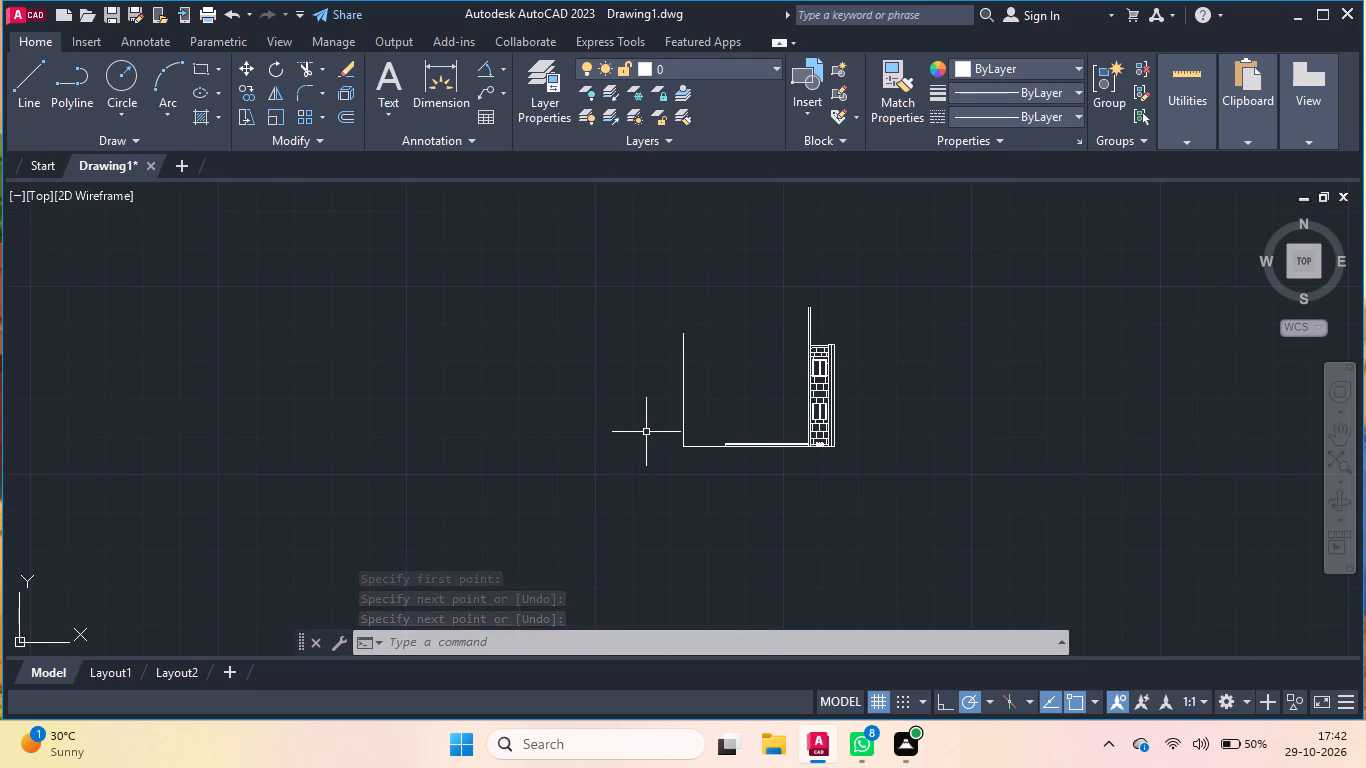
scroll(646, 432, up, 3)
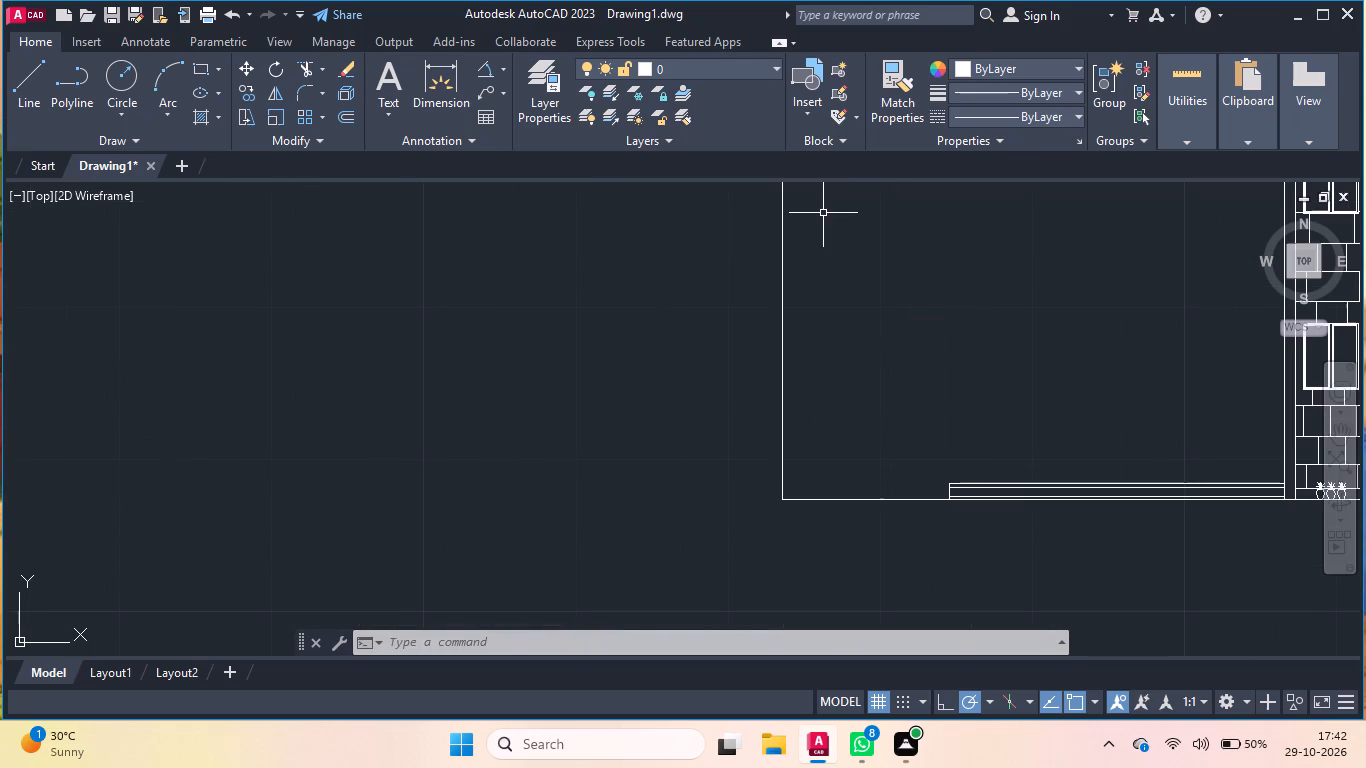
key(l)
key(Return)
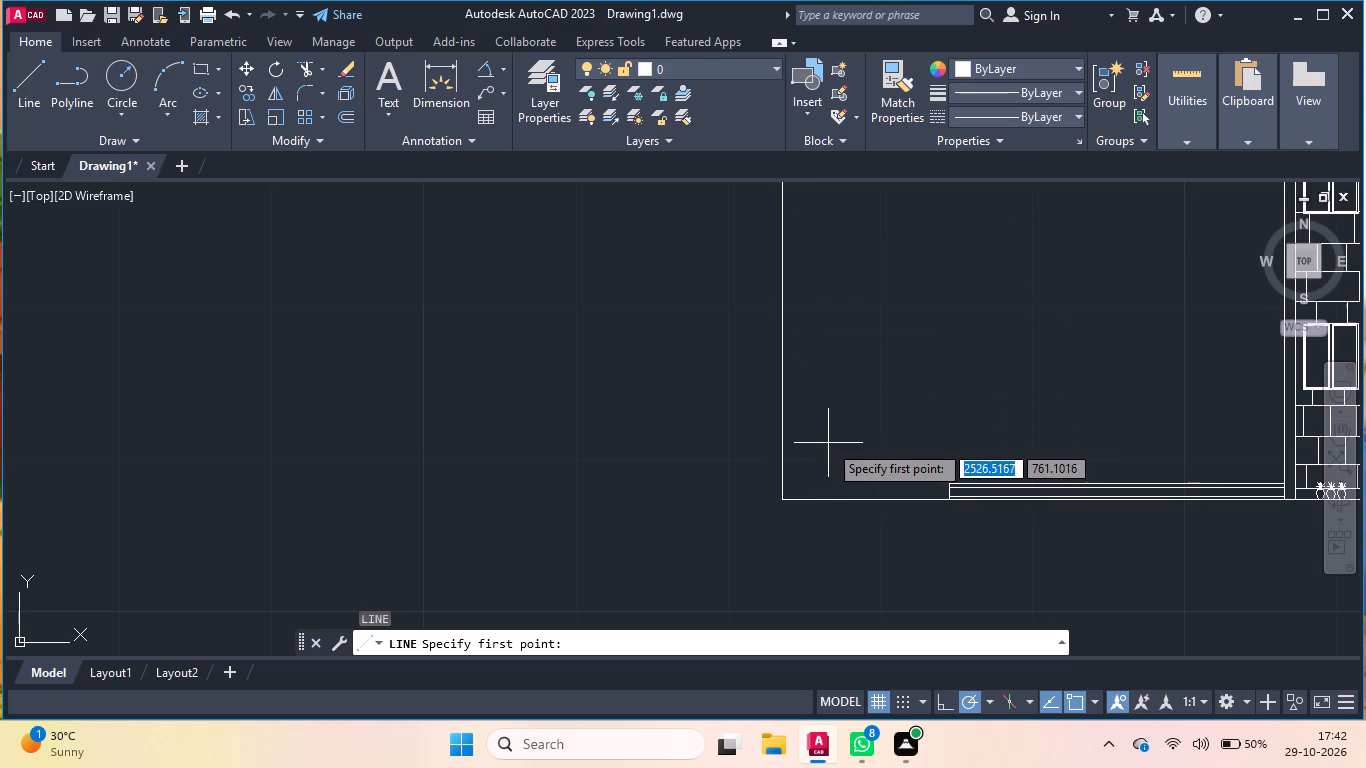
scroll(834, 440, down, 2)
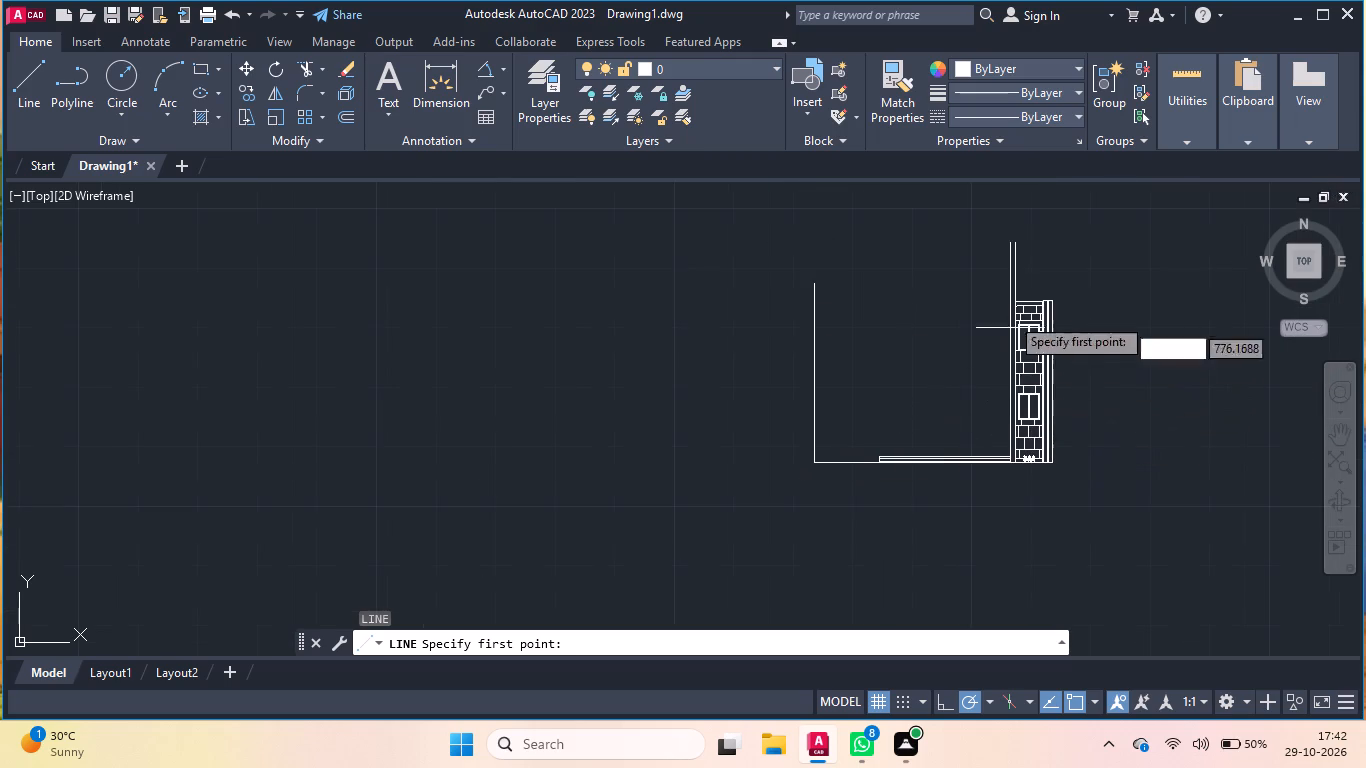
scroll(997, 355, down, 1)
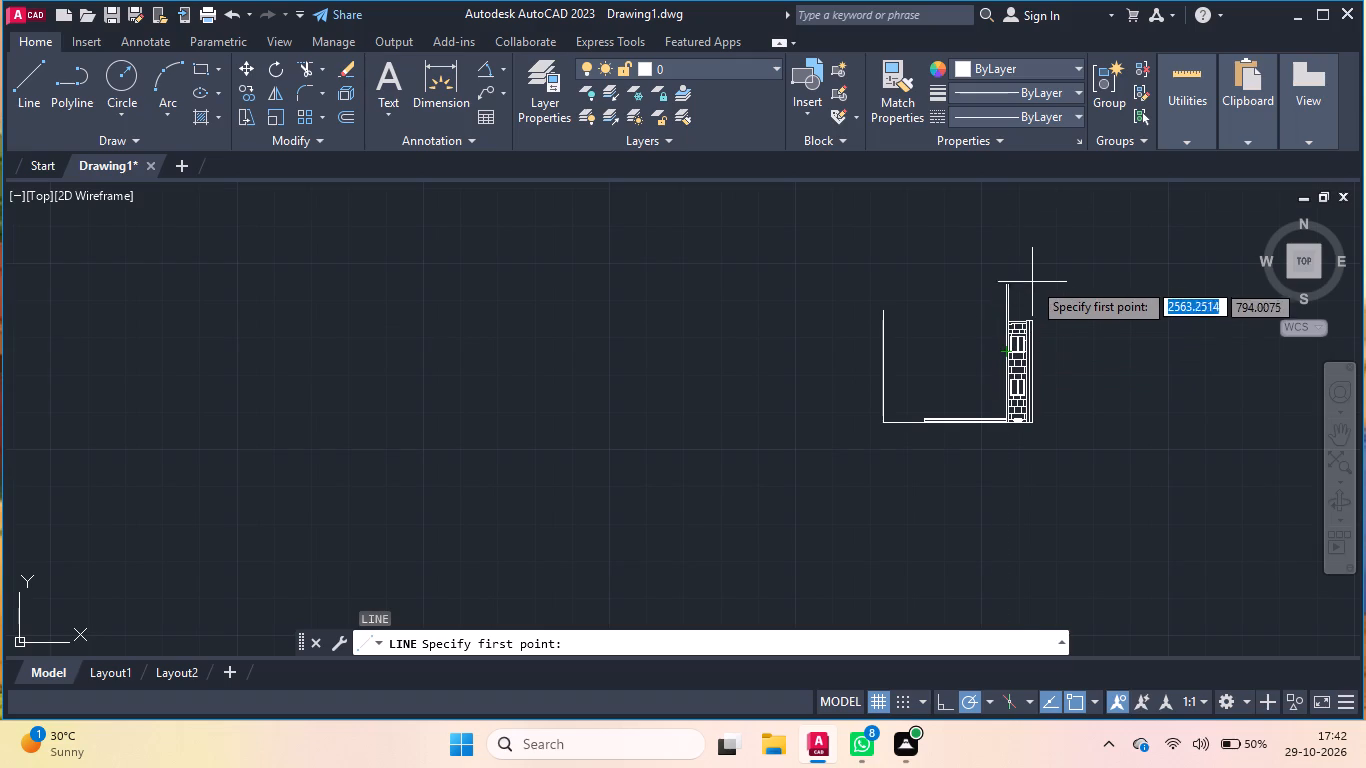
scroll(1032, 281, up, 2)
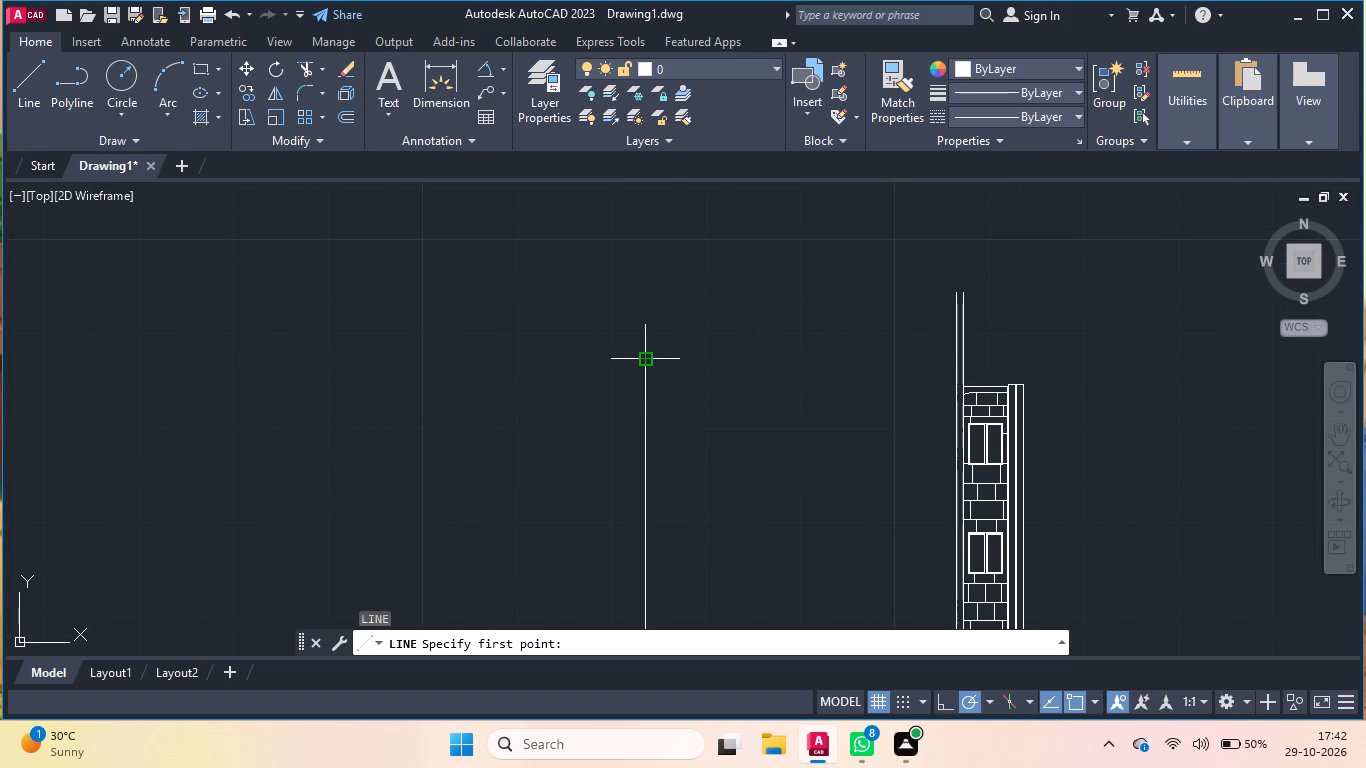
scroll(950, 359, up, 1)
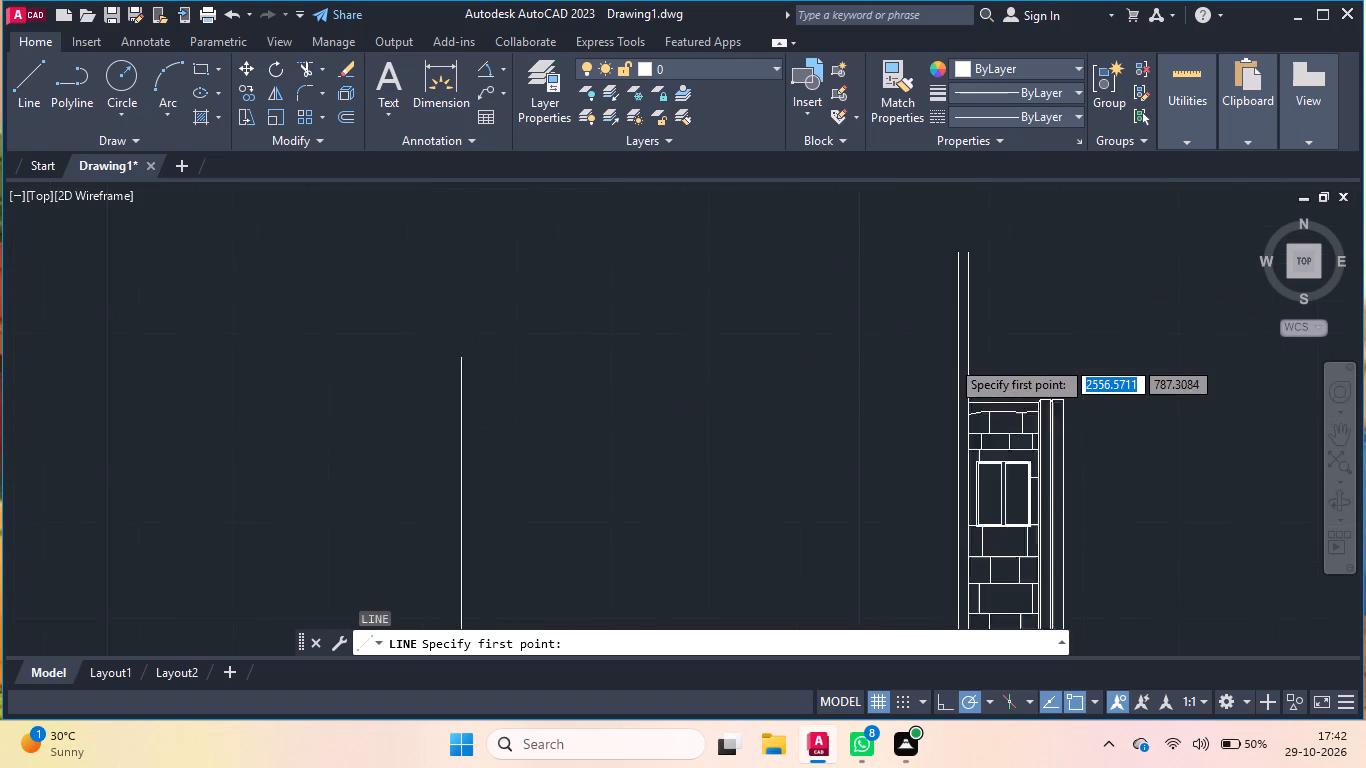
scroll(950, 359, up, 2)
scroll(984, 354, down, 2)
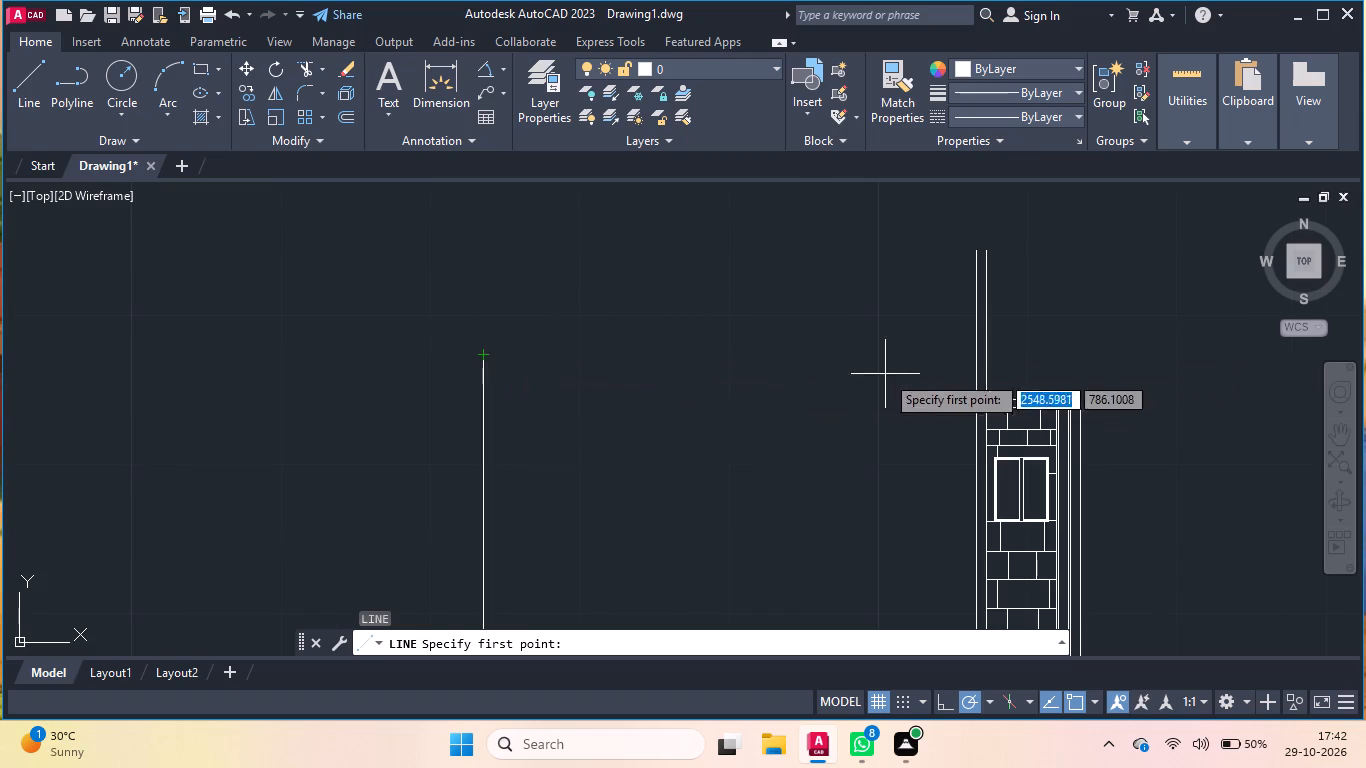
click(991, 354)
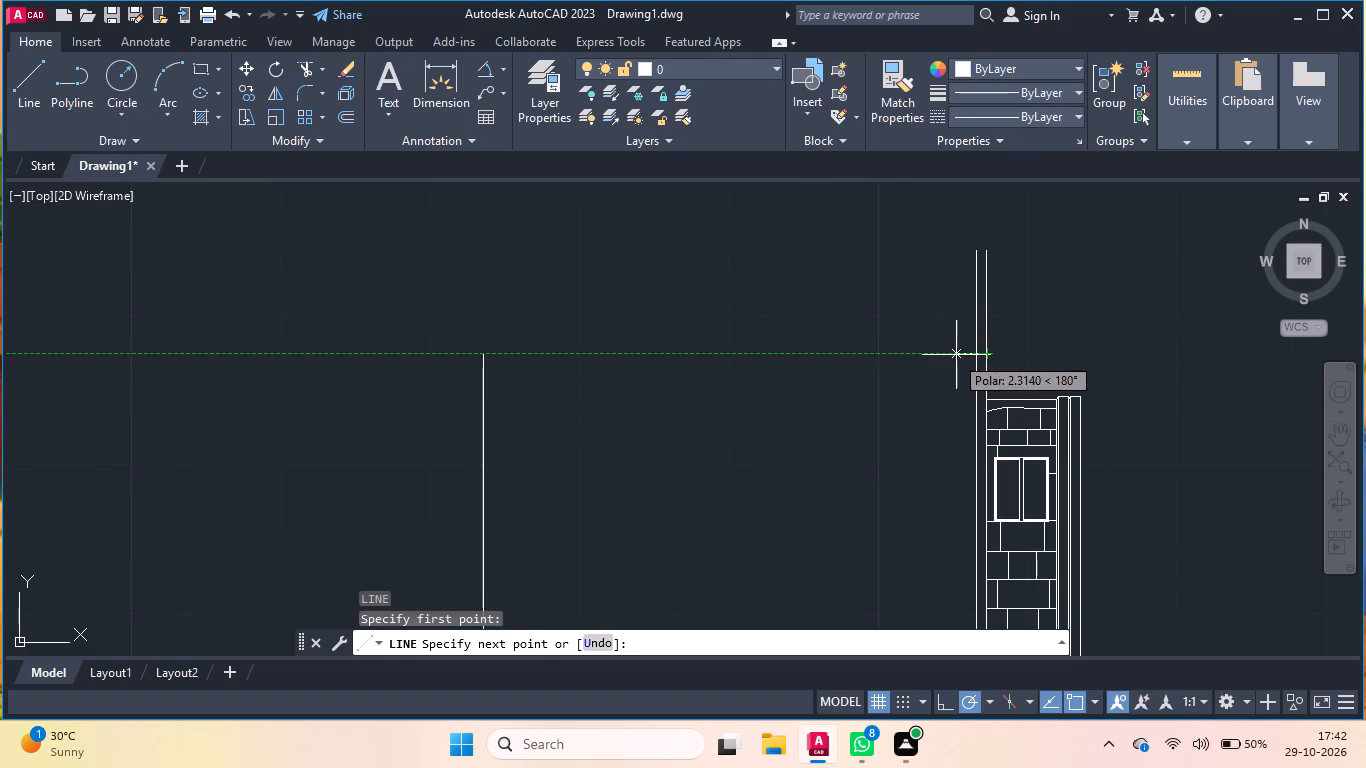
click(974, 354)
key(Return)
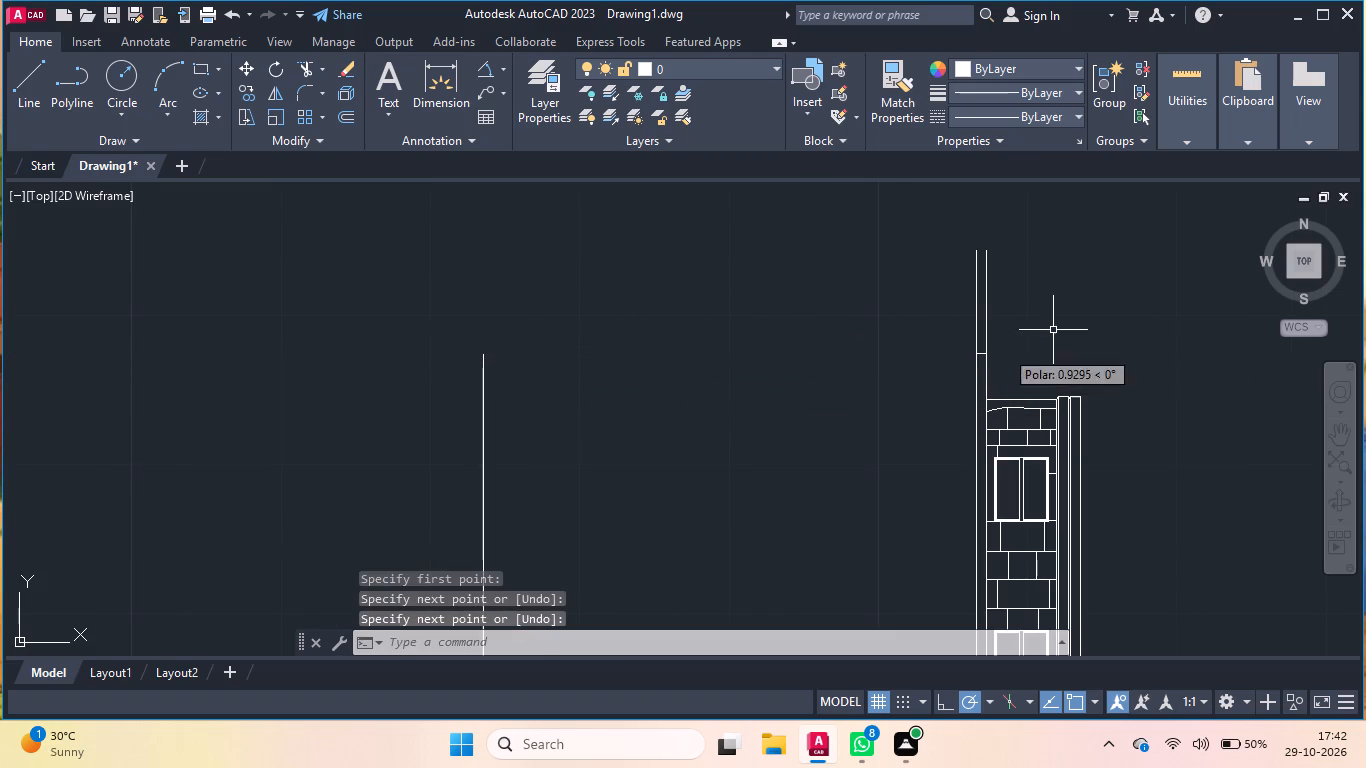
Trim off the two wall lines projecting above the short horizontal line.
text(tr)
key(Return)
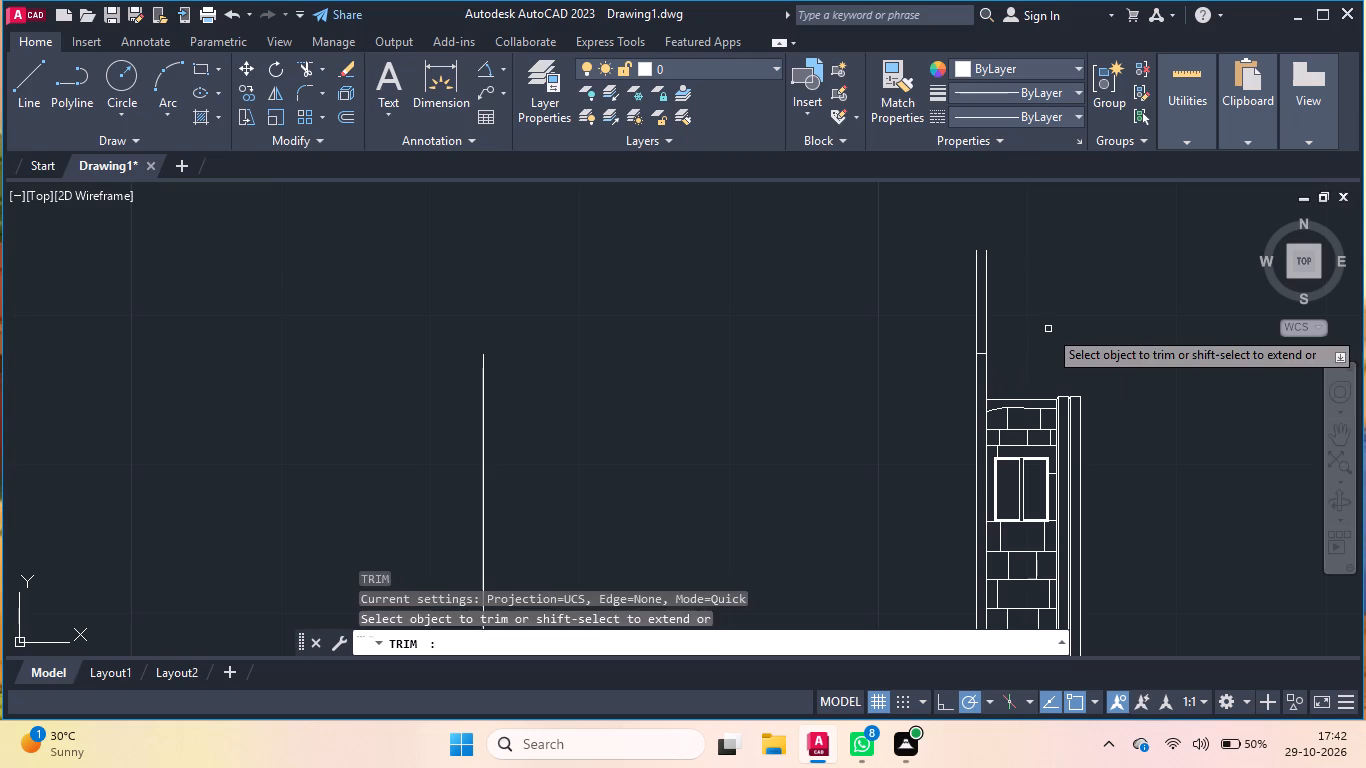
click(1036, 318)
click(809, 351)
key(Return)
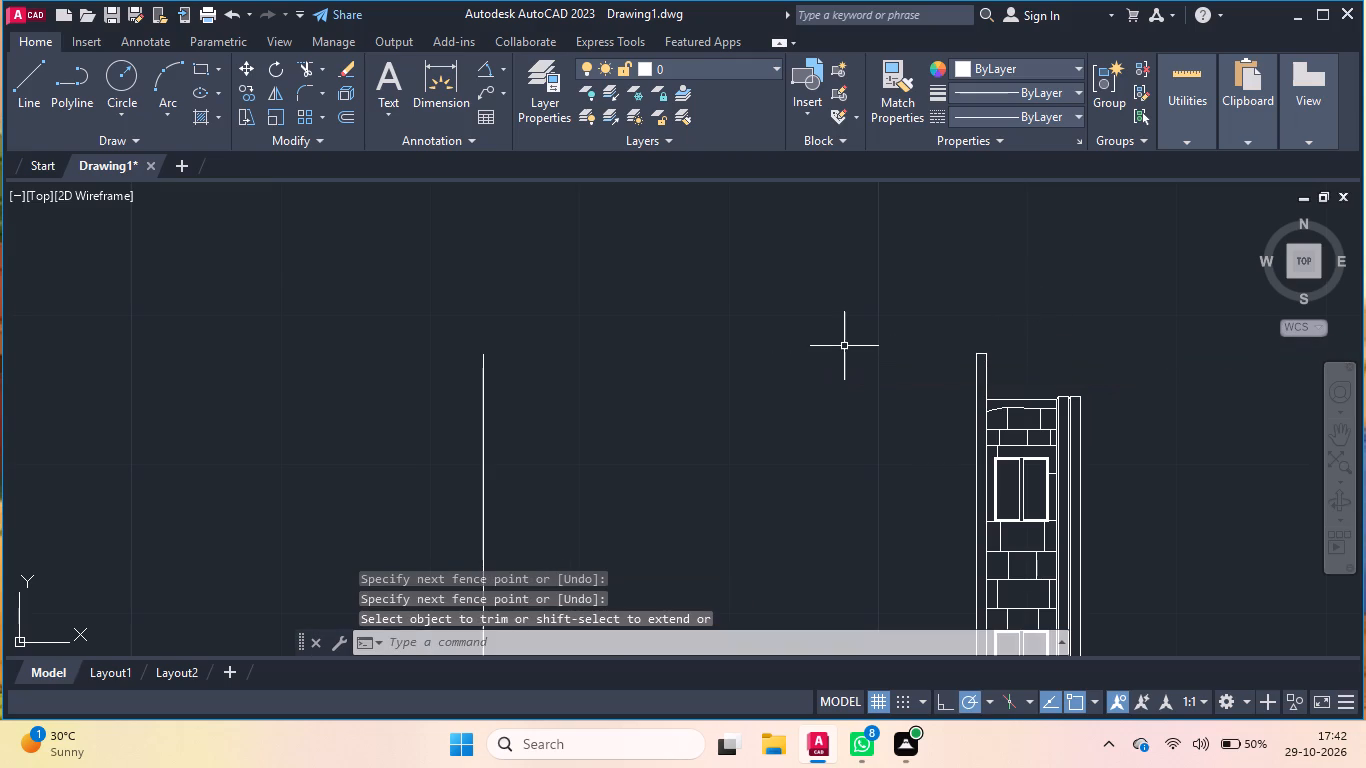
Draw a side strip from the wall's top-left corner: a short diagonal down-left, 13 straight down, and about 0.57 back to the wall.
key(l)
key(Return)
scroll(995, 349, up, 1)
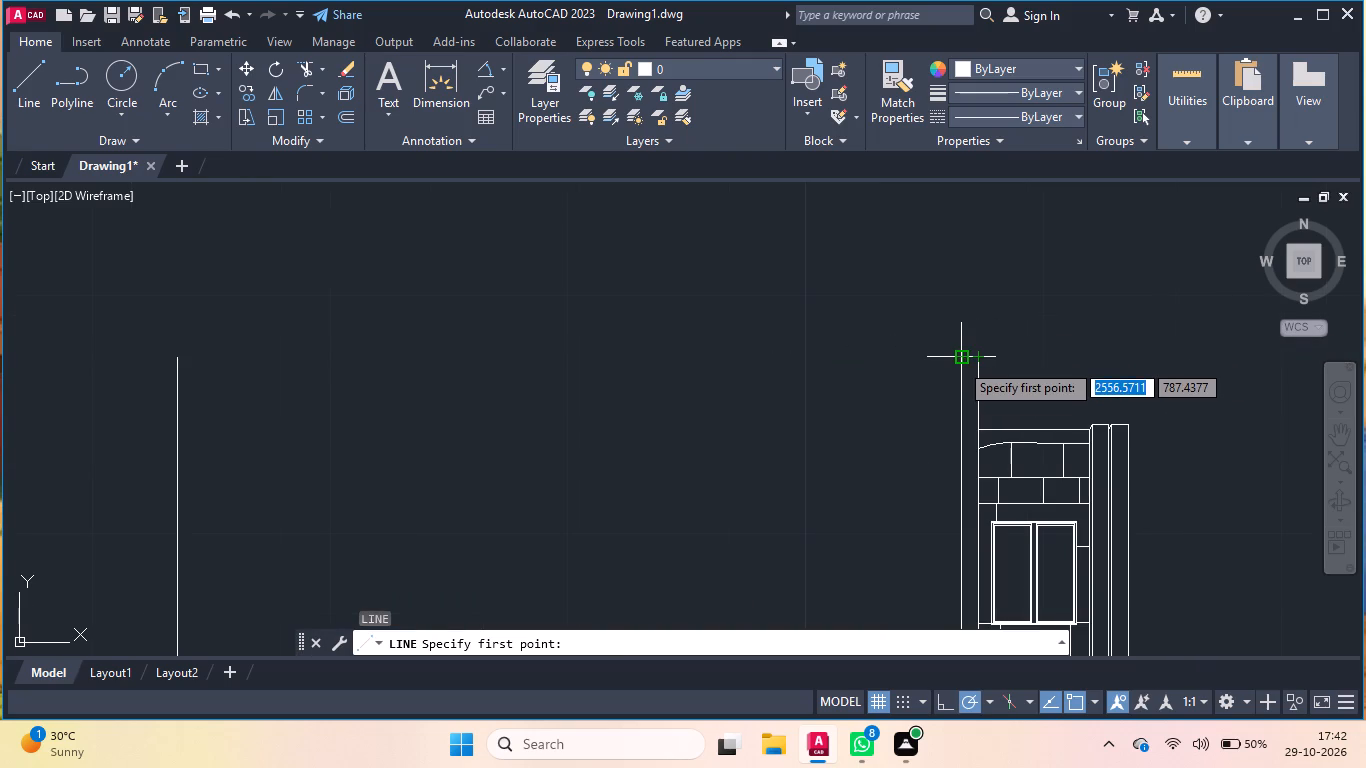
double_click(959, 362)
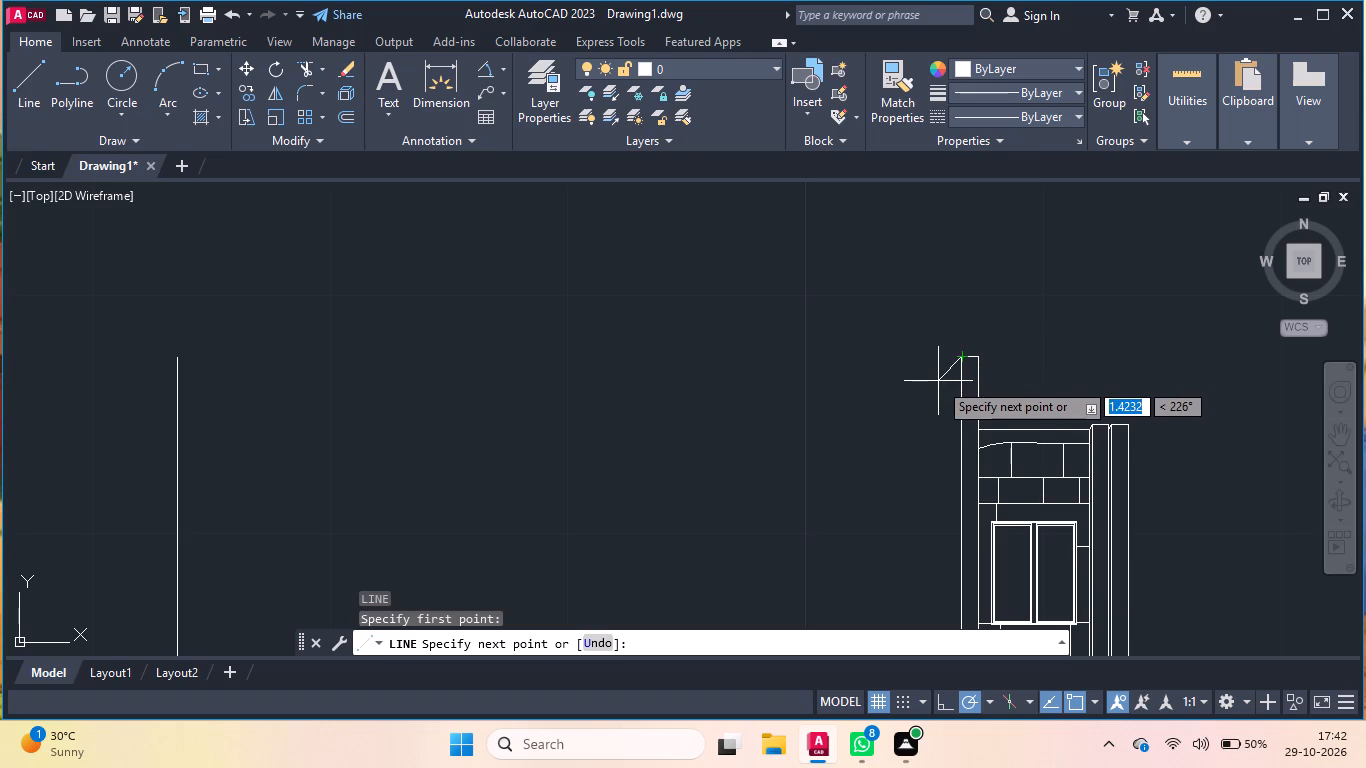
click(948, 370)
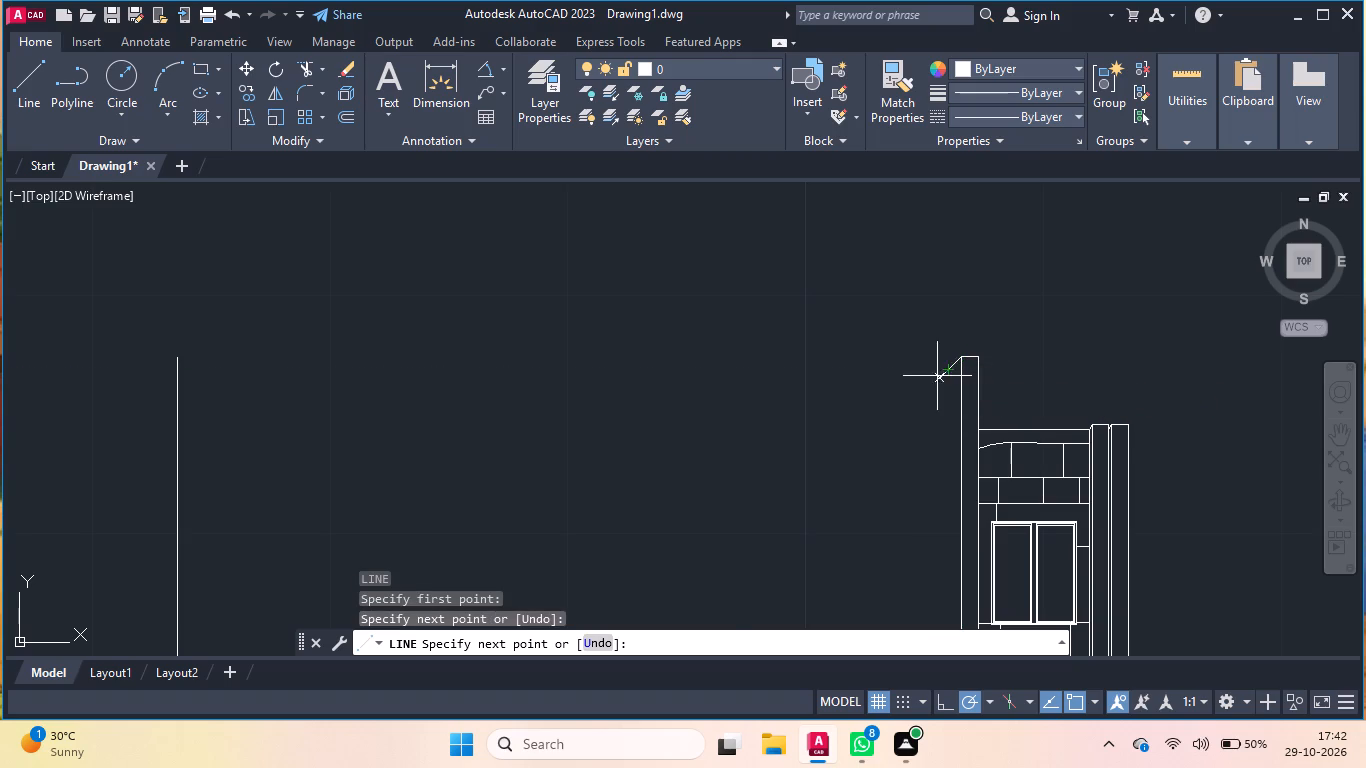
scroll(926, 346, down, 2)
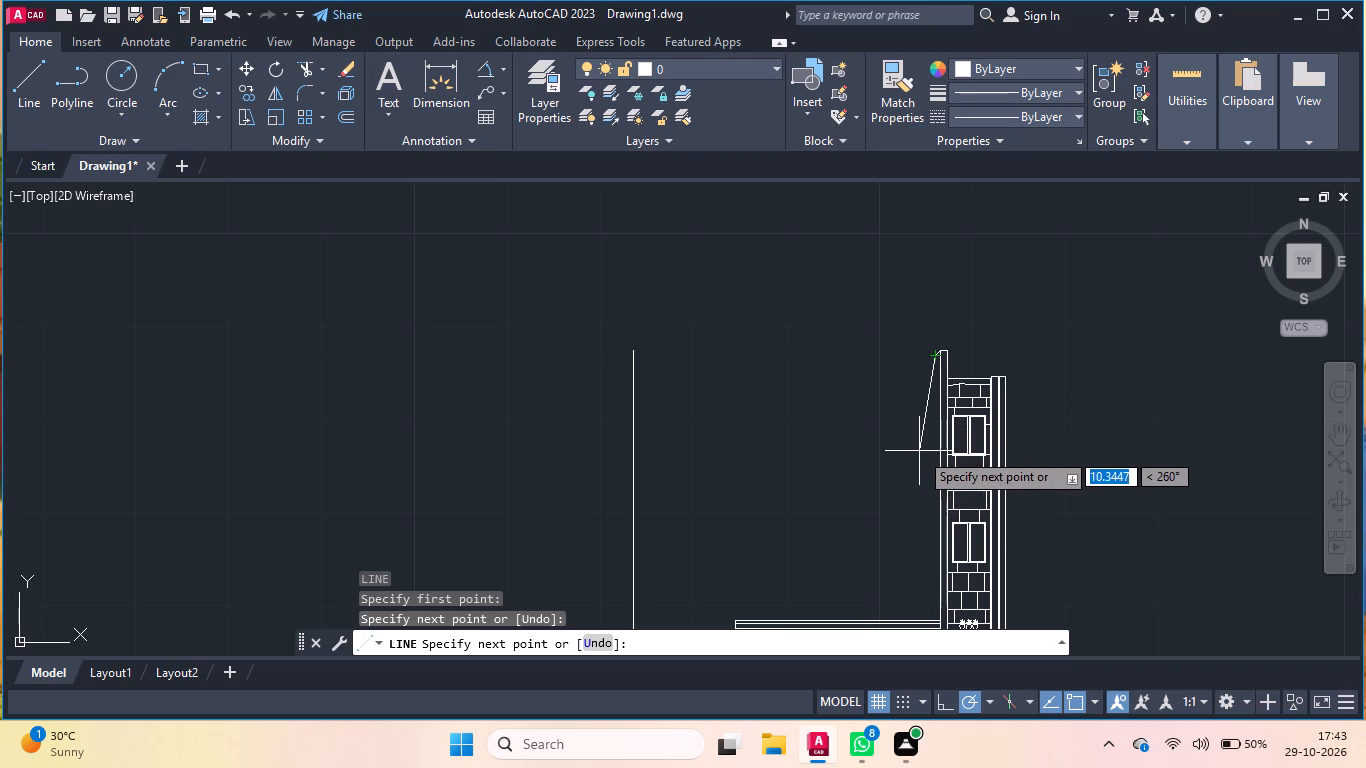
scroll(903, 394, down, 2)
scroll(914, 421, up, 4)
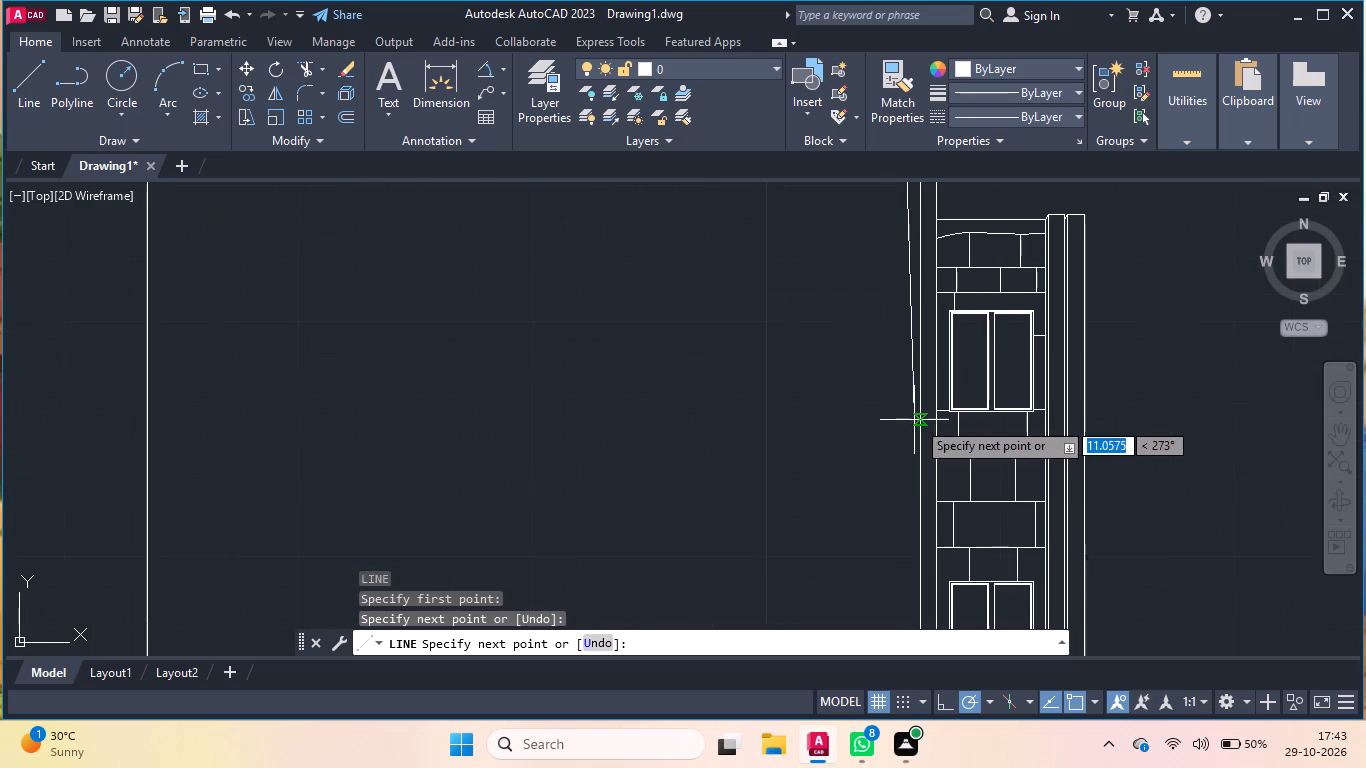
text(13)
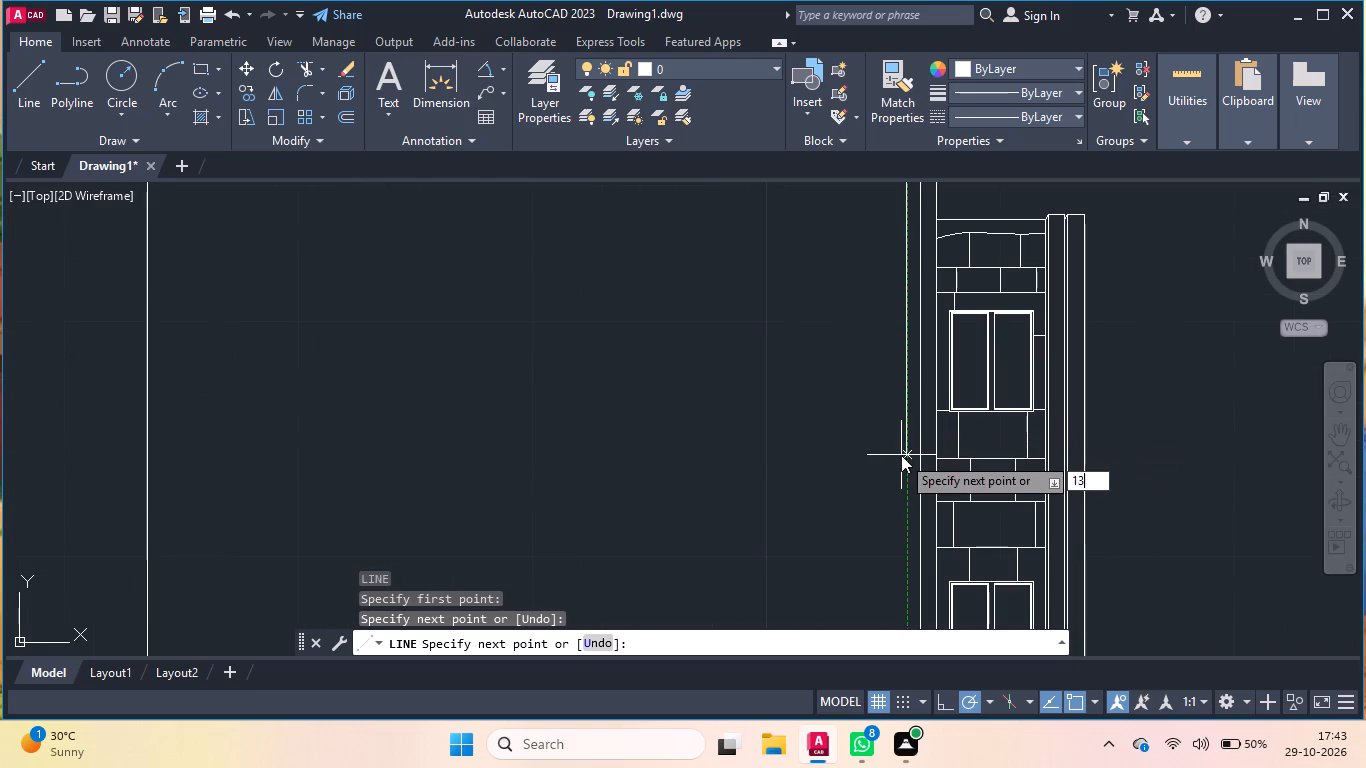
key(Return)
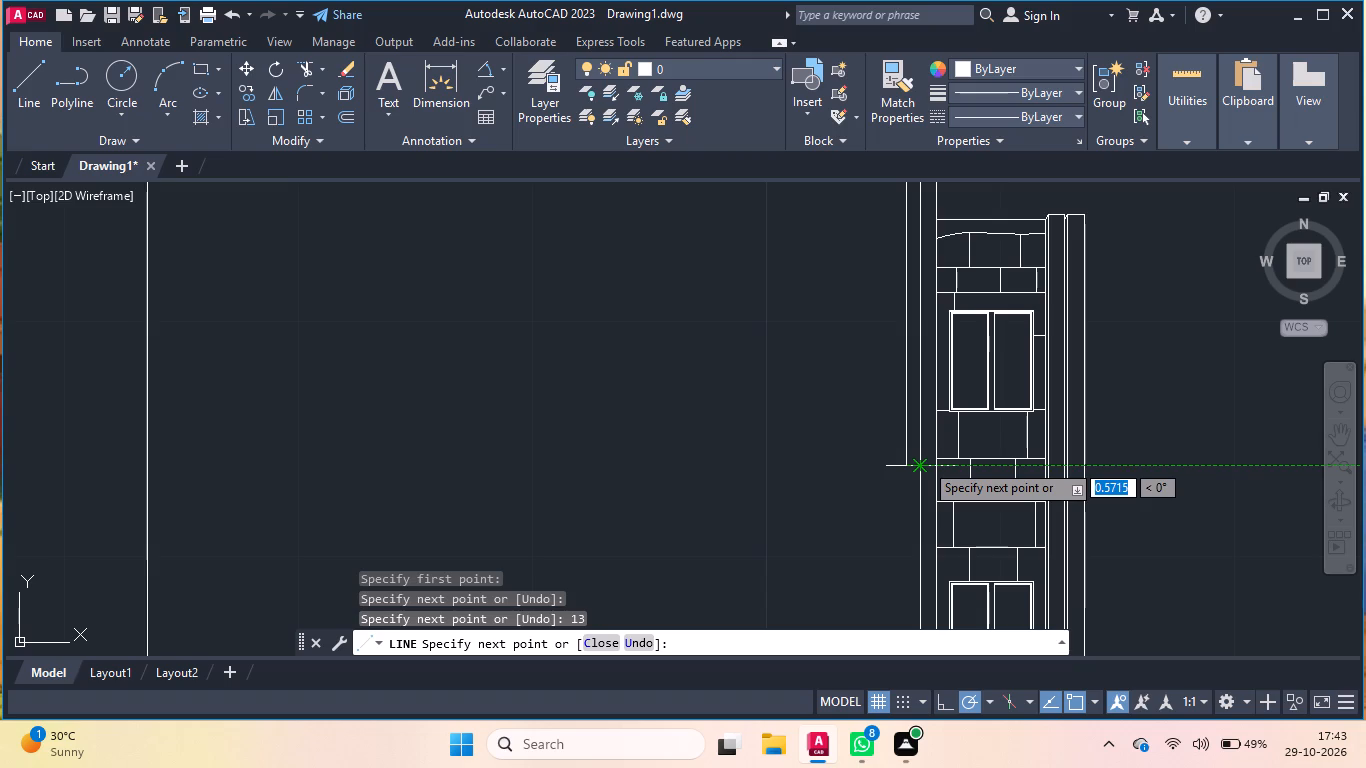
click(924, 462)
key(Return)
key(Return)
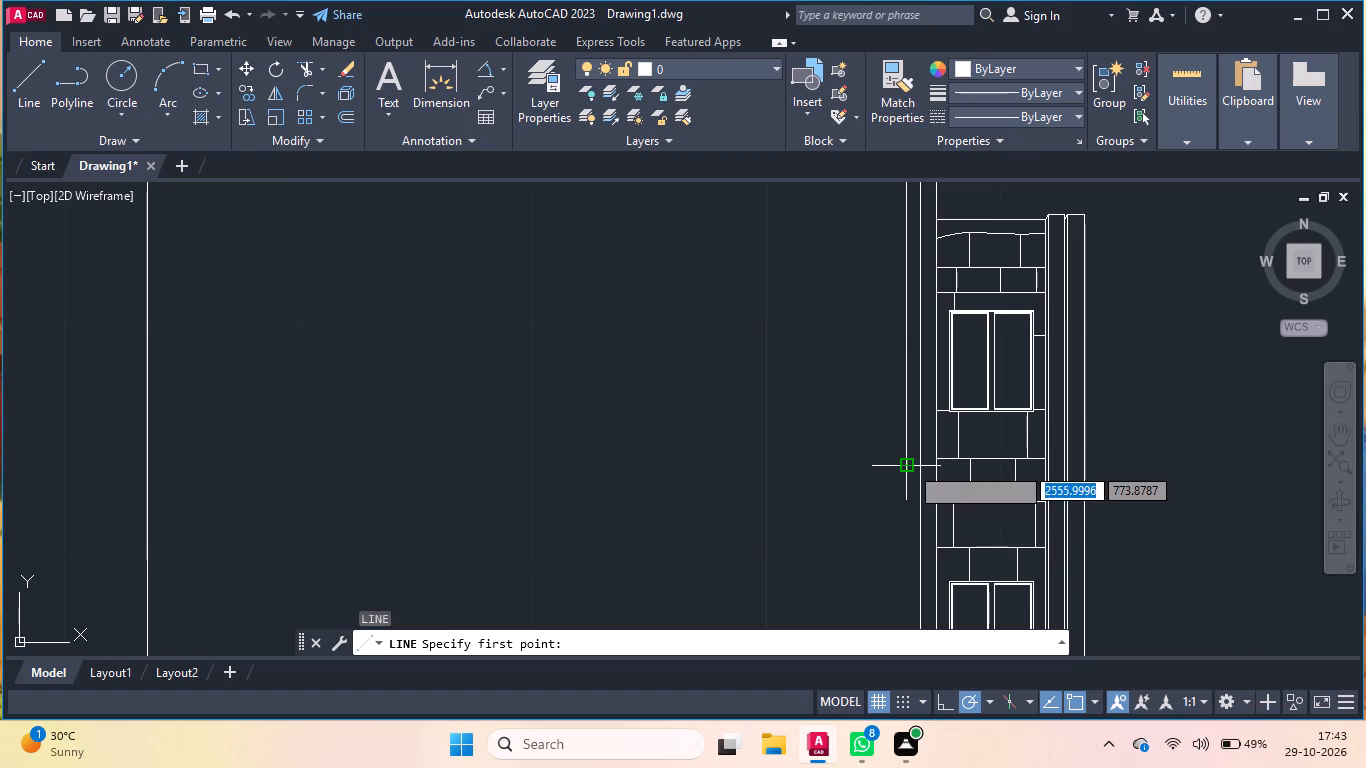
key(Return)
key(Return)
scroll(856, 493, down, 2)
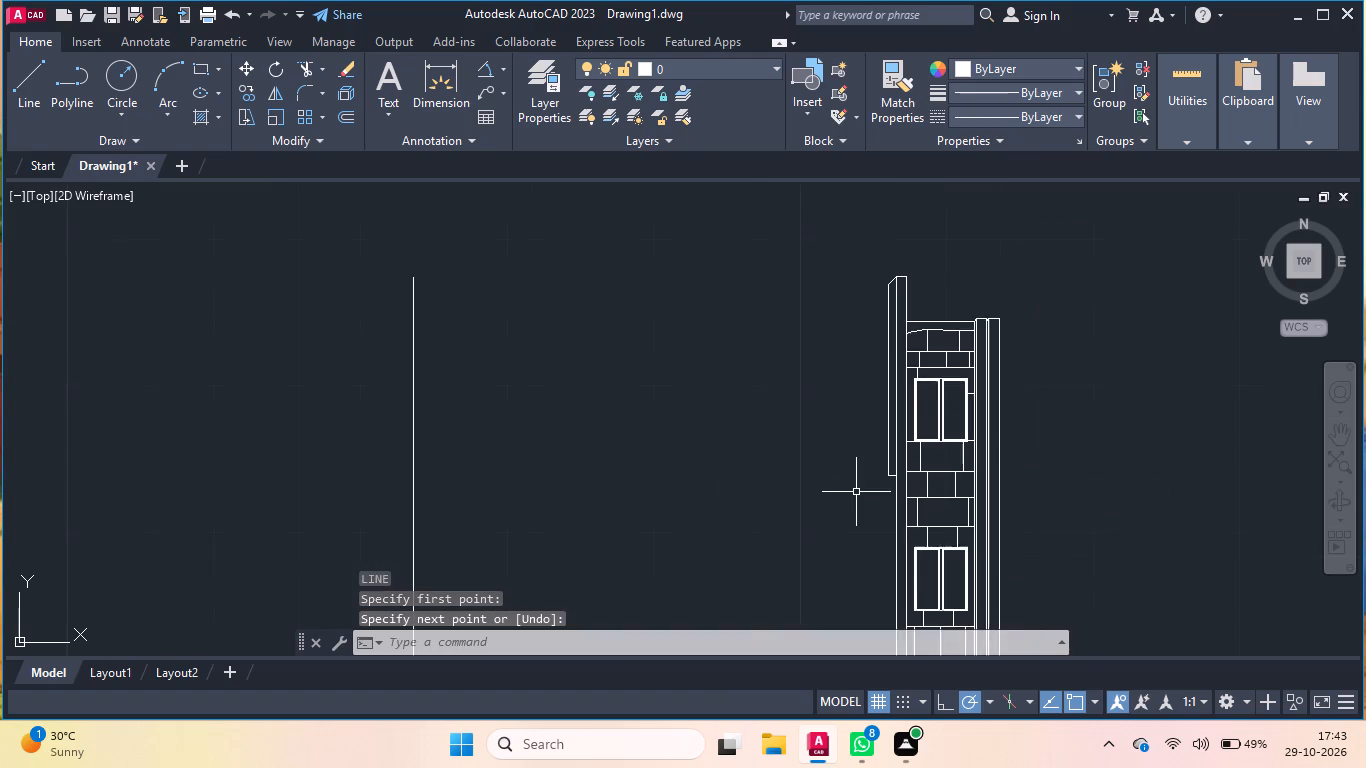
Draw three connected lines from the base strip's upper-left corner: 13 up, about 16 across toward the wall, and 13 down to the strip.
key(Return)
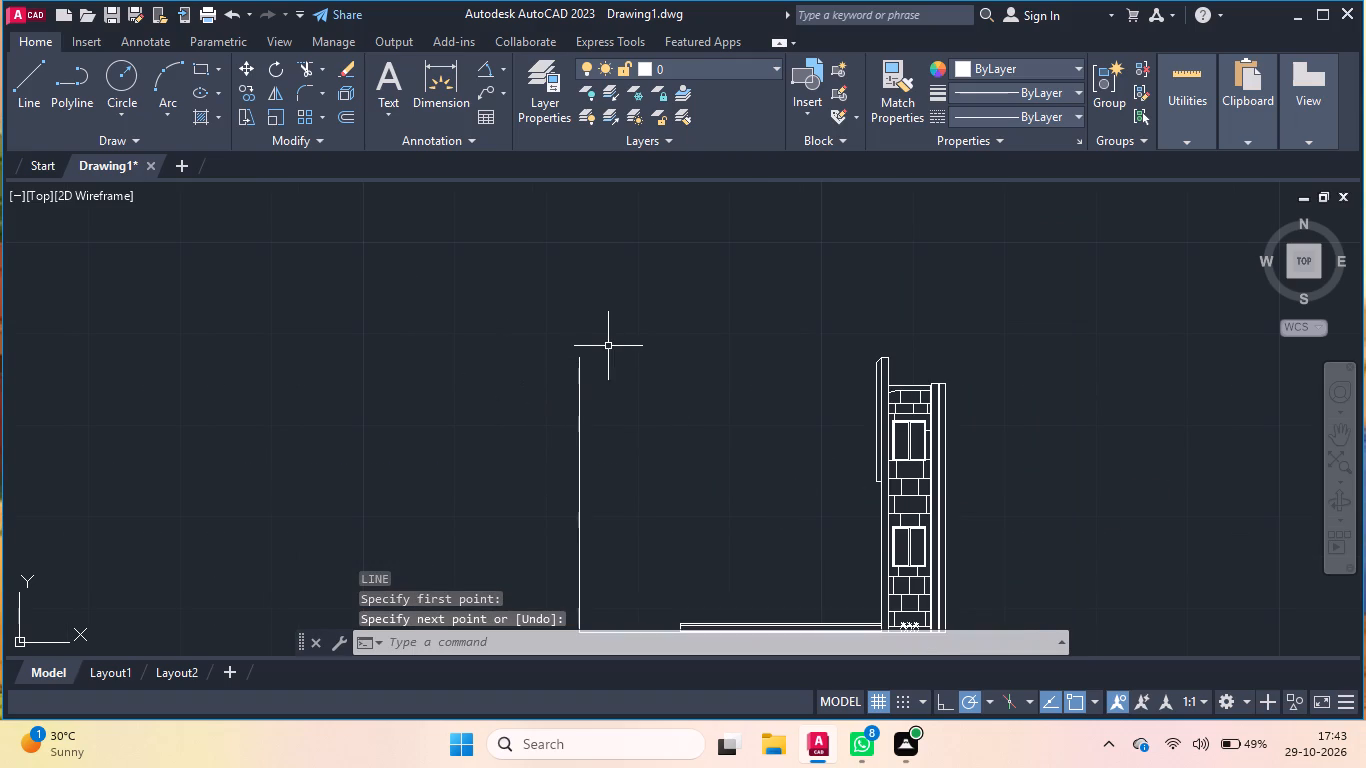
scroll(613, 338, down, 1)
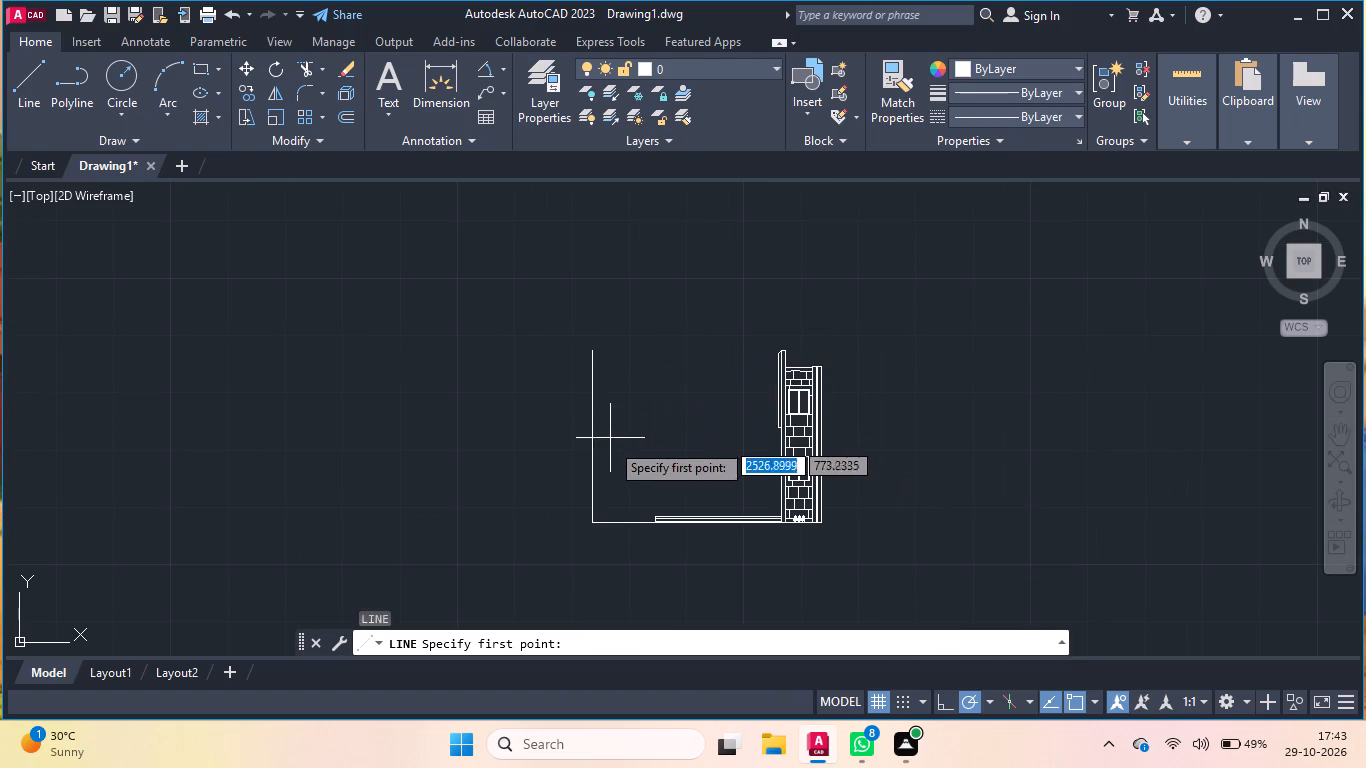
scroll(608, 464, up, 1)
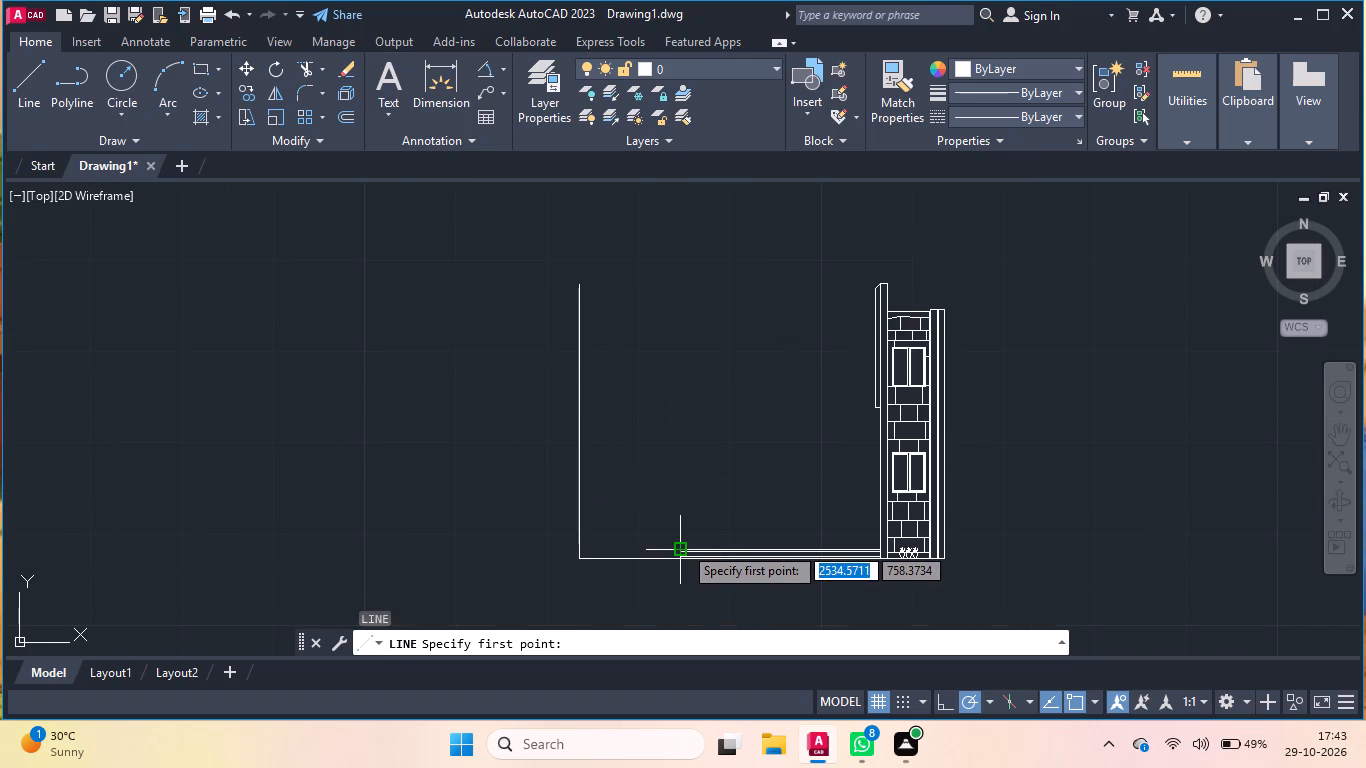
scroll(683, 543, up, 1)
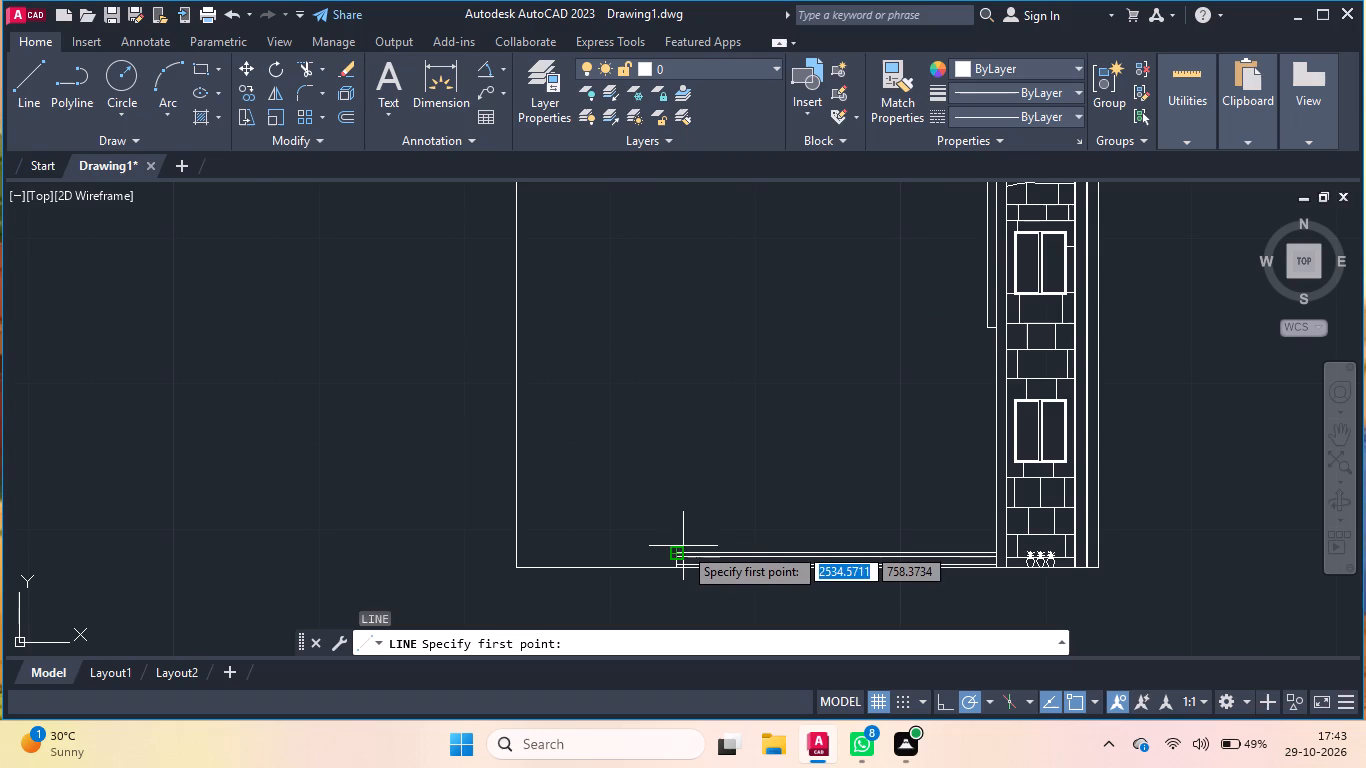
scroll(680, 550, up, 2)
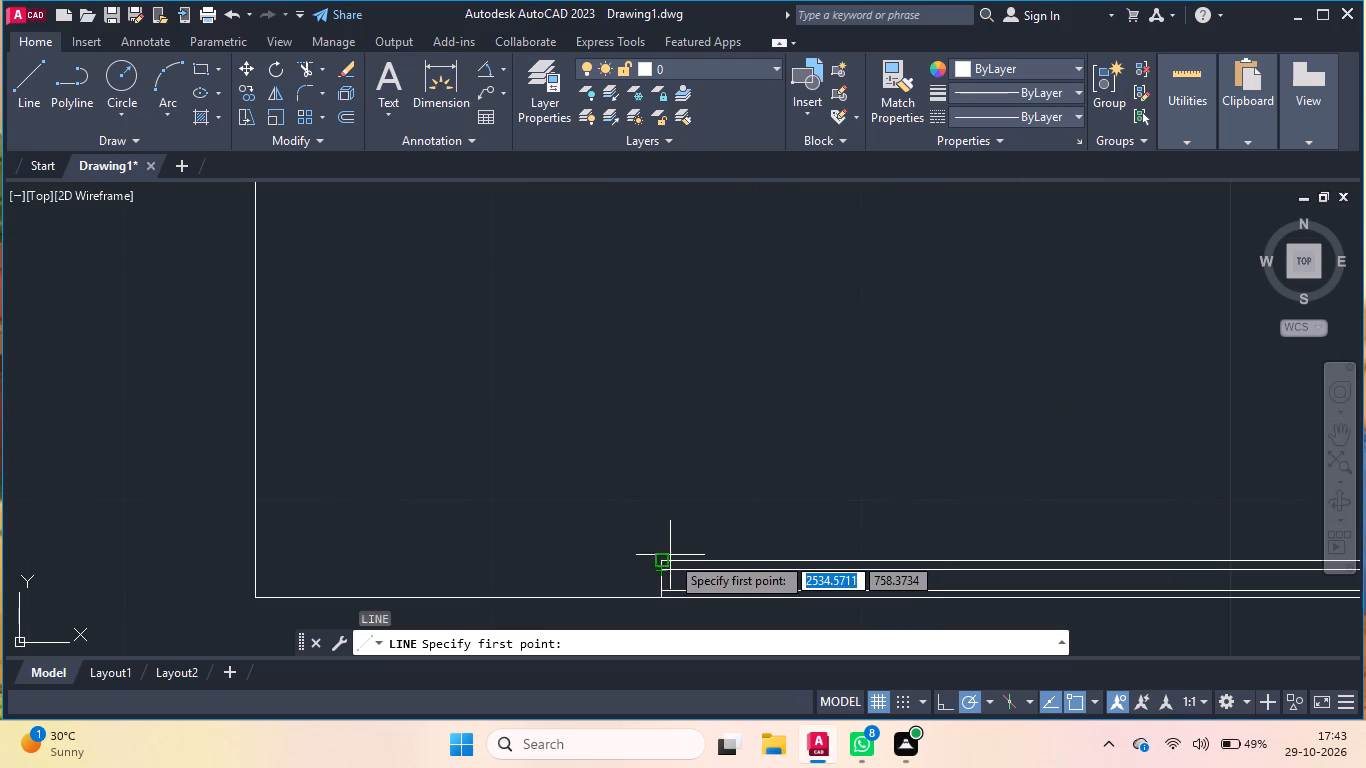
click(661, 558)
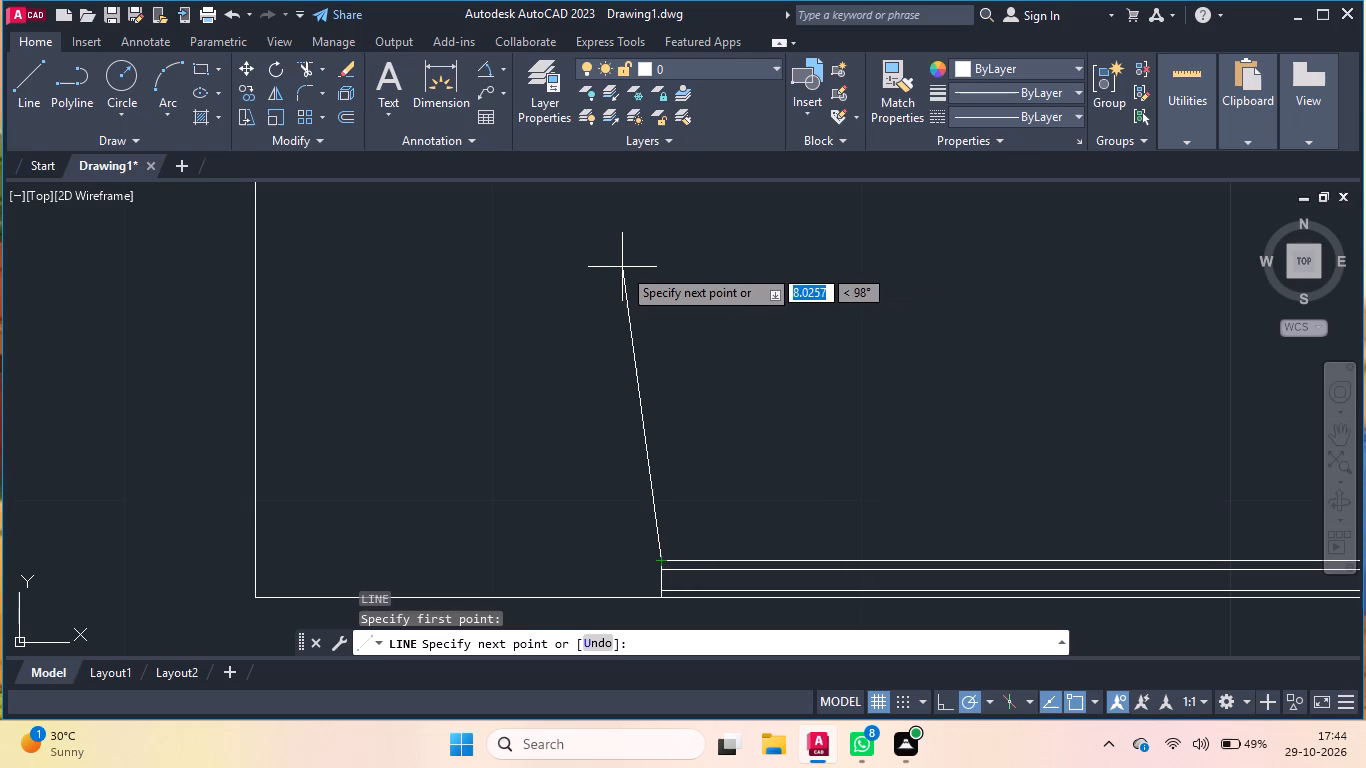
key(1)
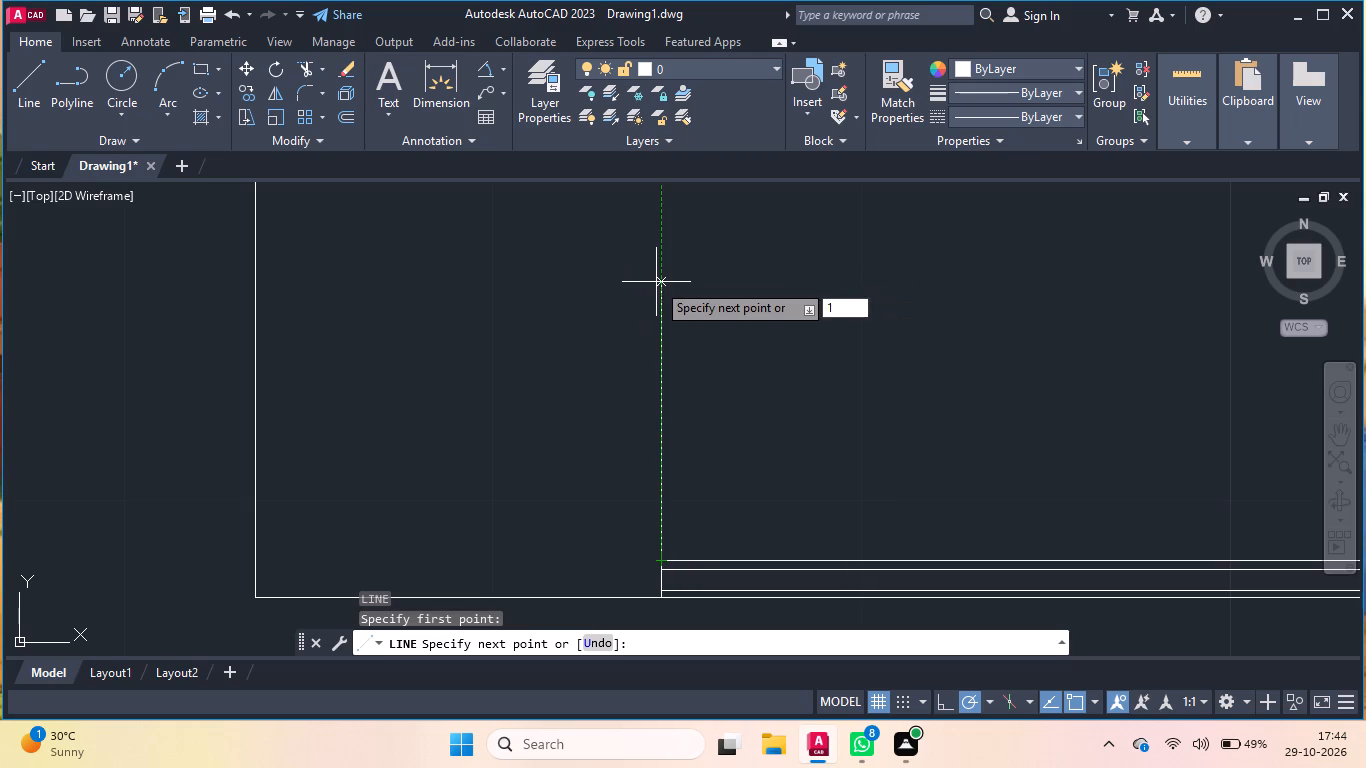
key(3)
key(Return)
scroll(804, 478, down, 2)
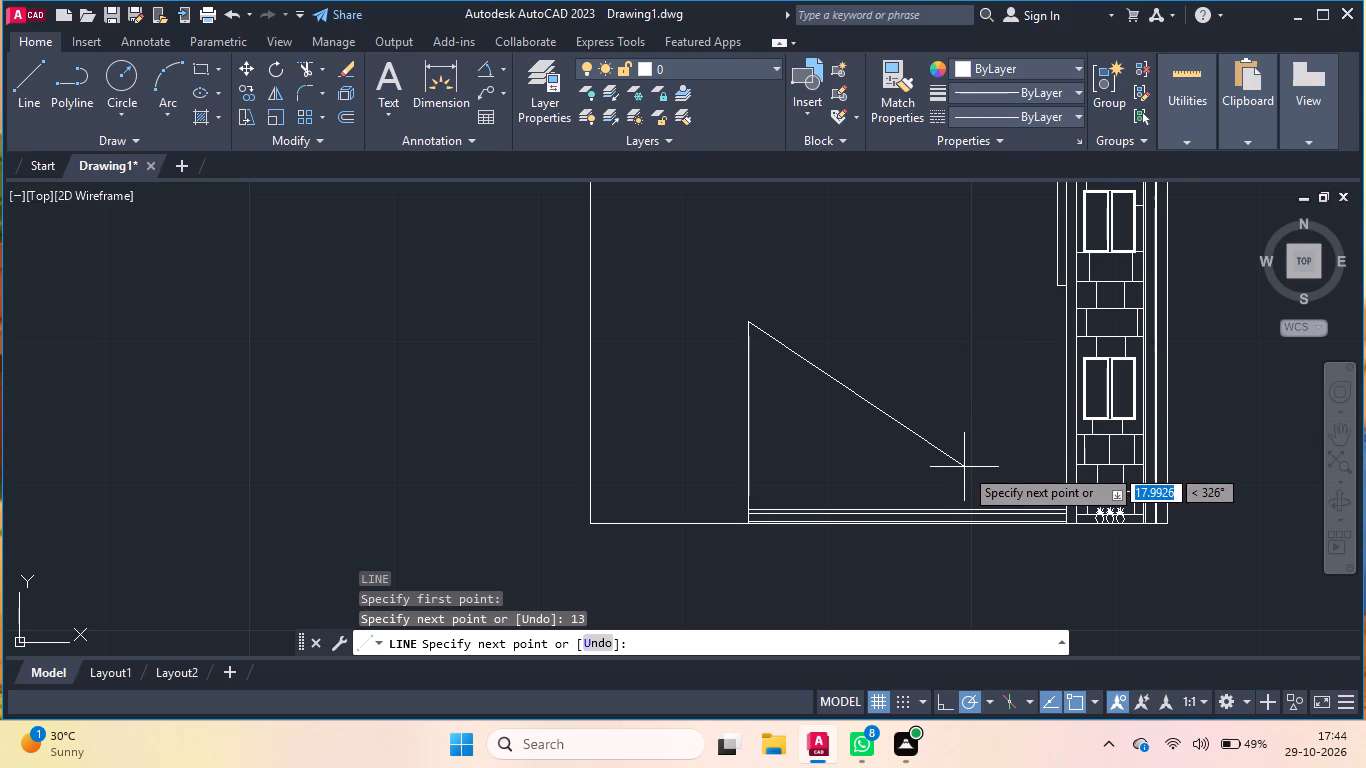
scroll(954, 474, up, 1)
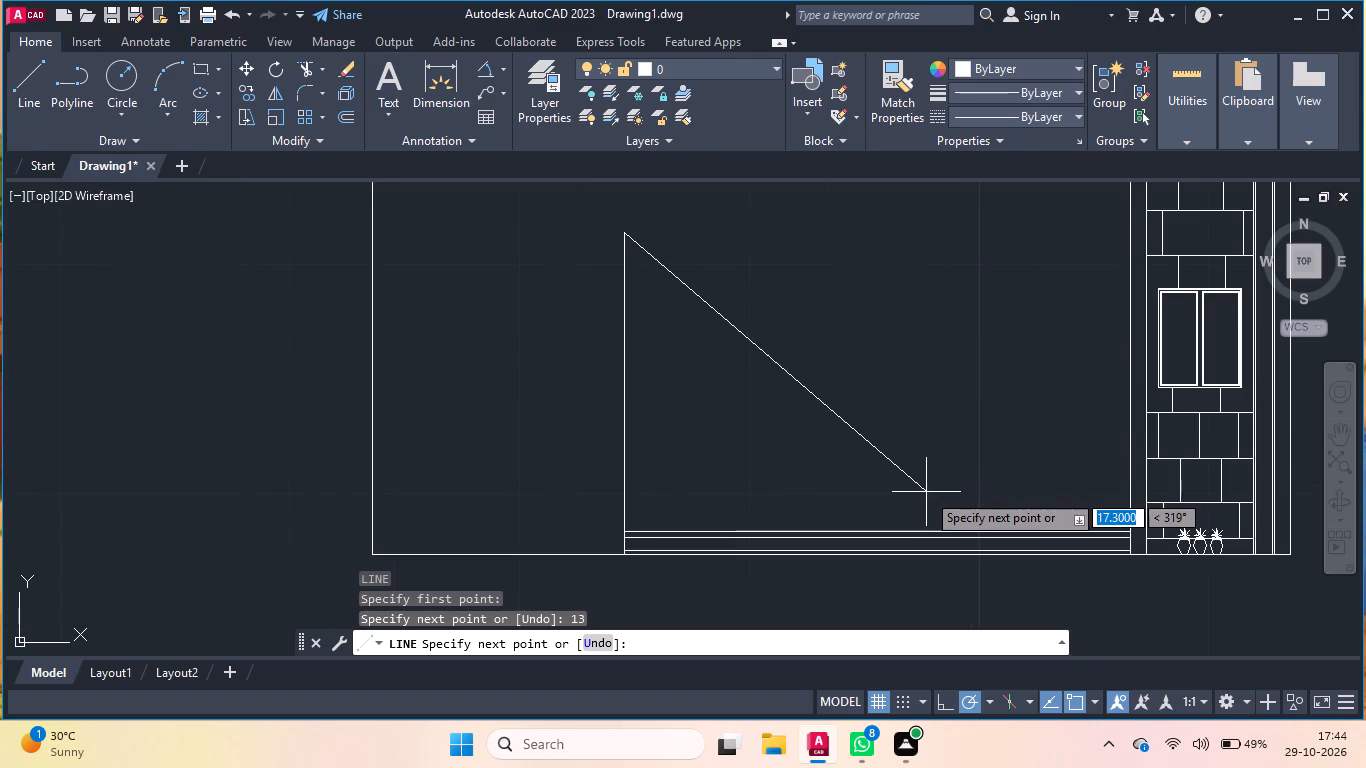
click(997, 232)
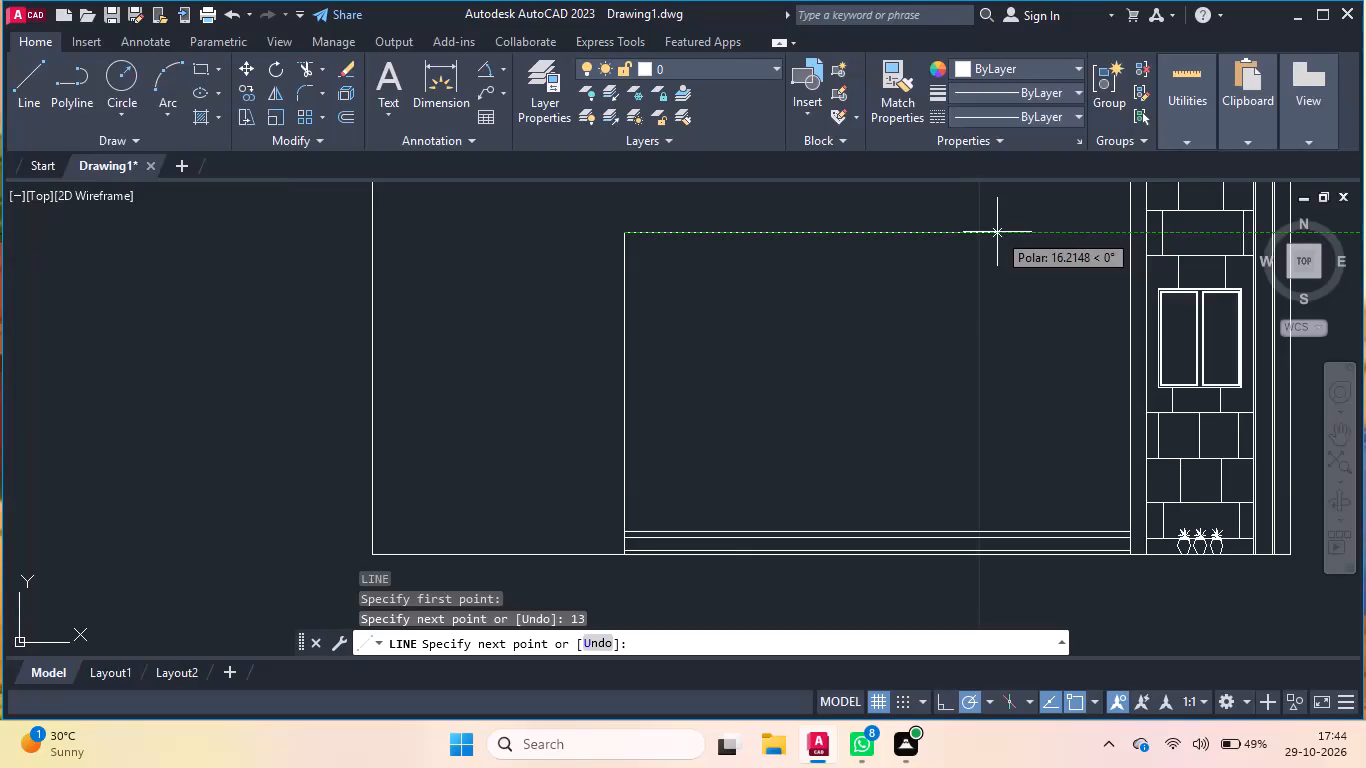
click(1002, 532)
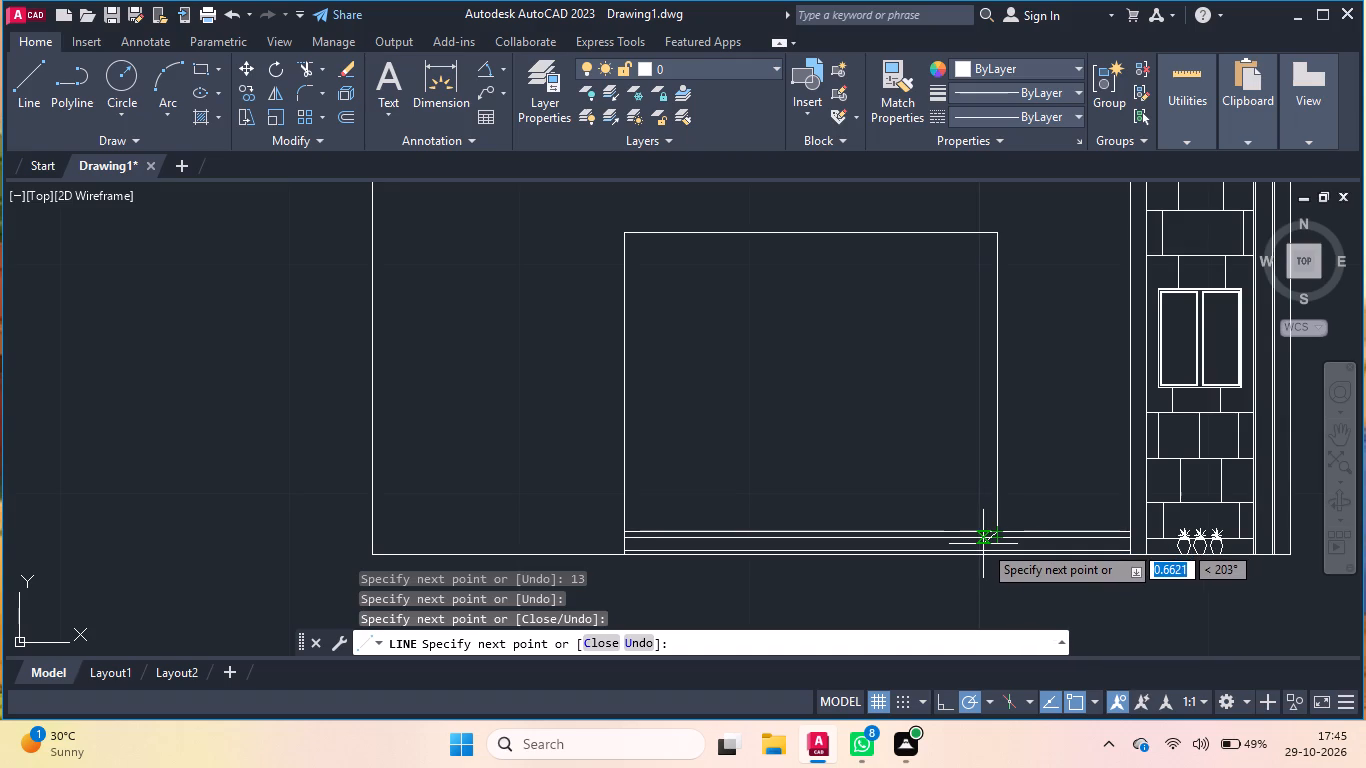
key(Return)
Draw a horizontal line from the new outline's top-right corner to the nearest wall line beside the window bay.
scroll(905, 481, up, 1)
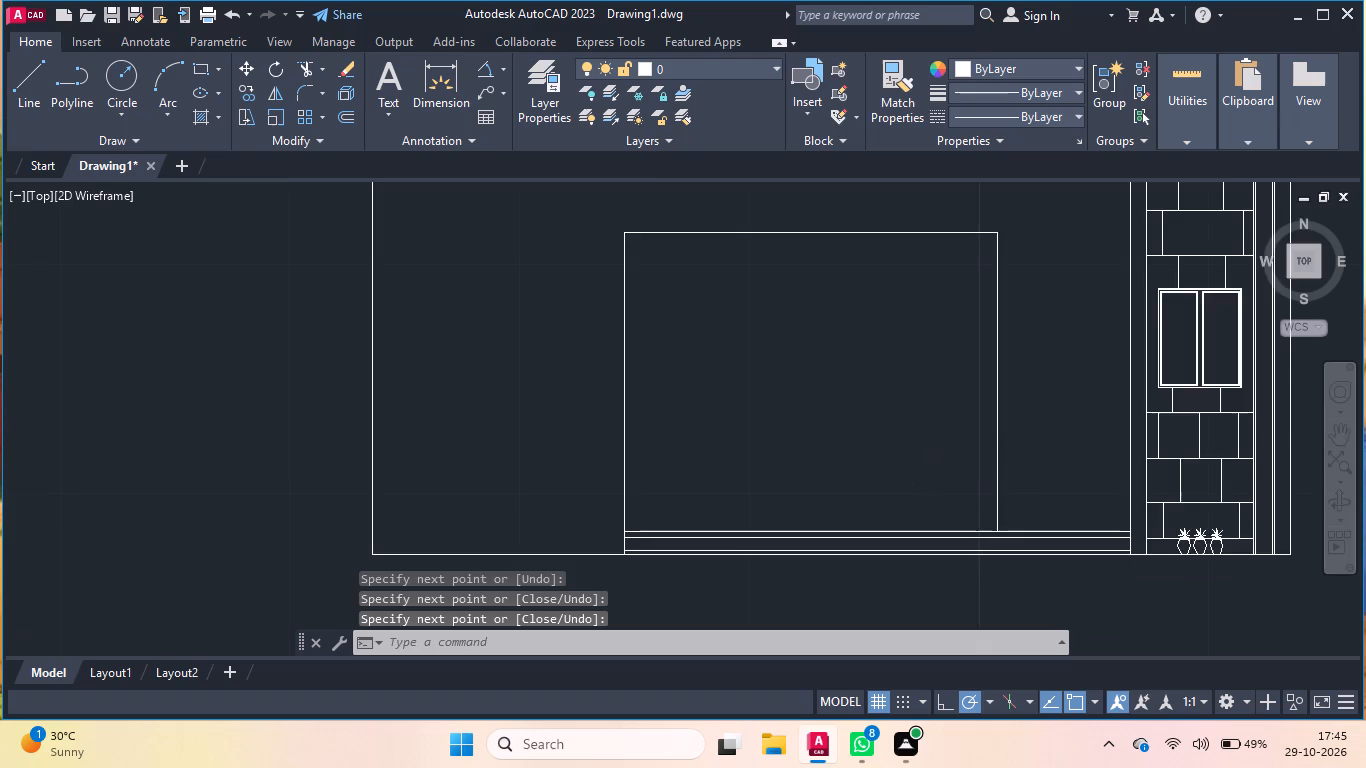
scroll(932, 482, down, 1)
key(Return)
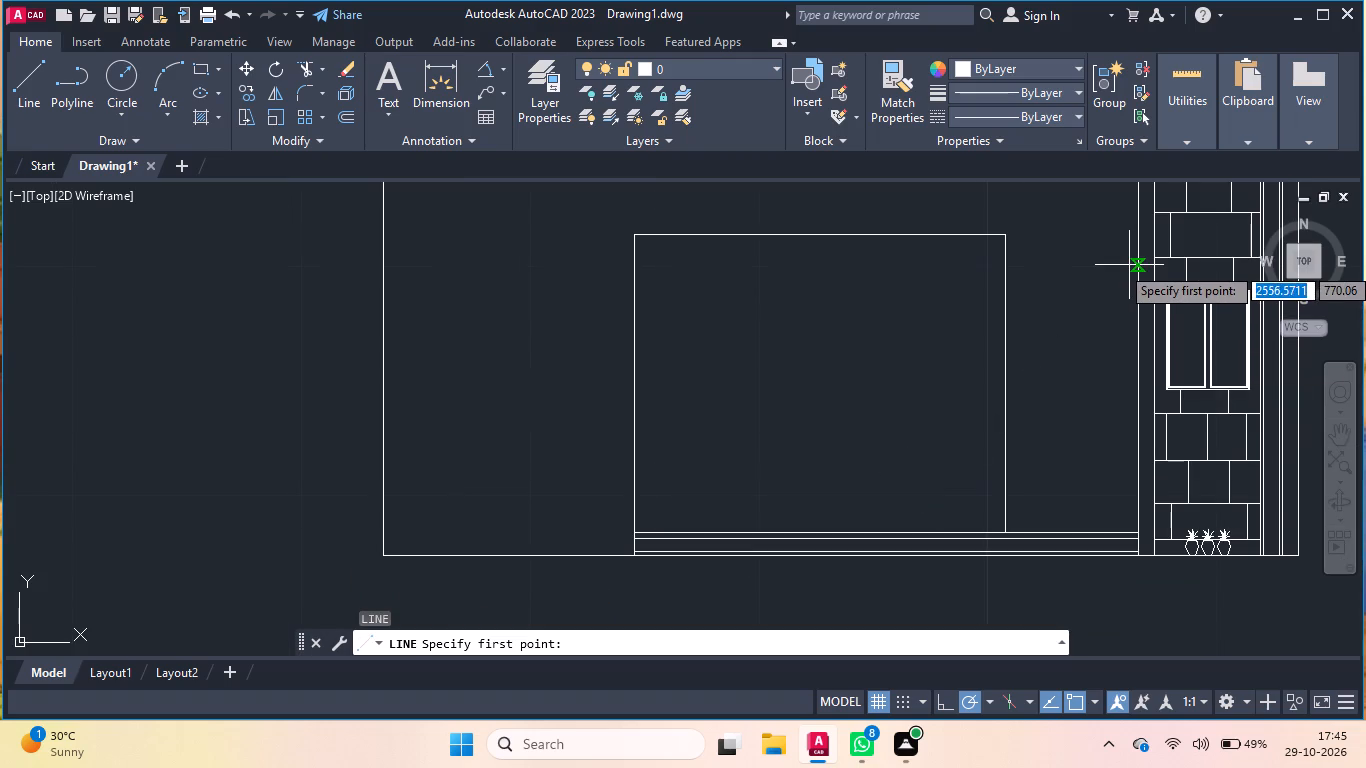
scroll(1129, 264, up, 1)
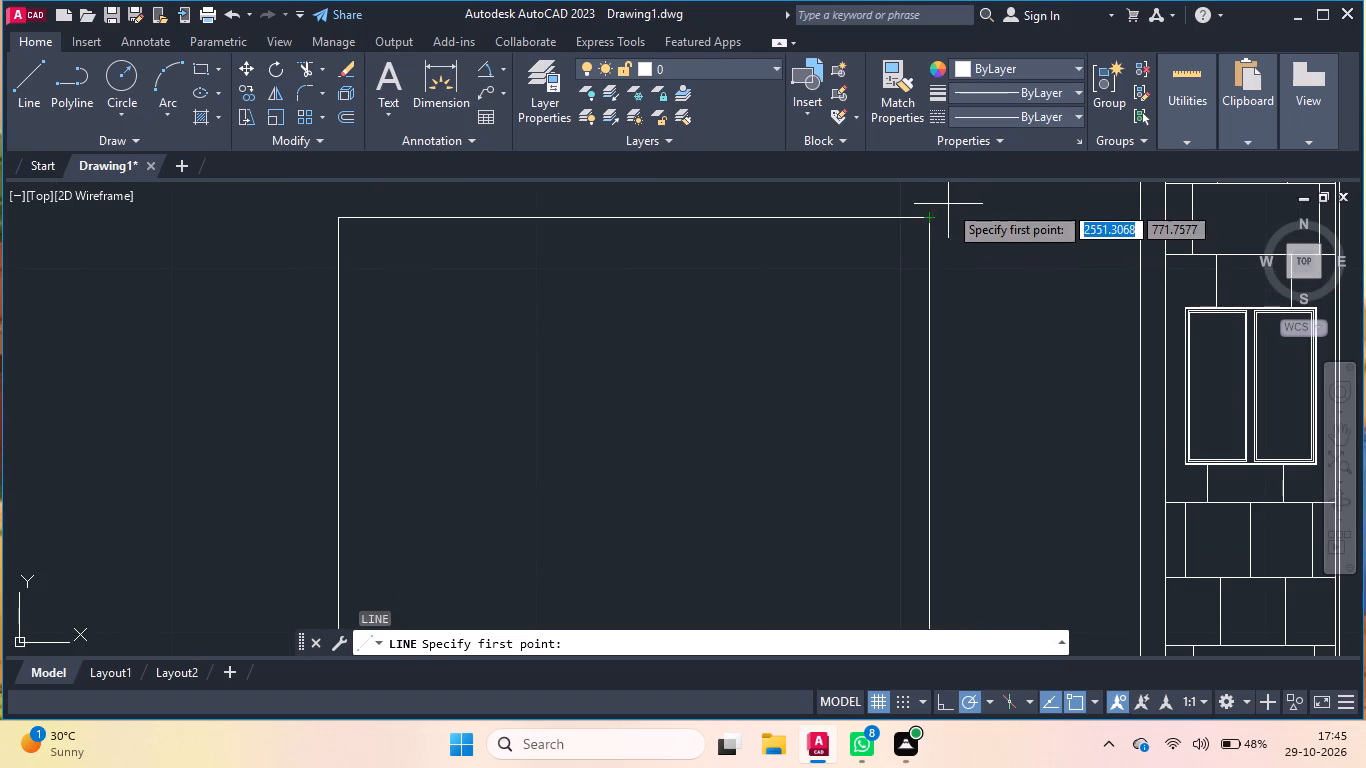
click(932, 214)
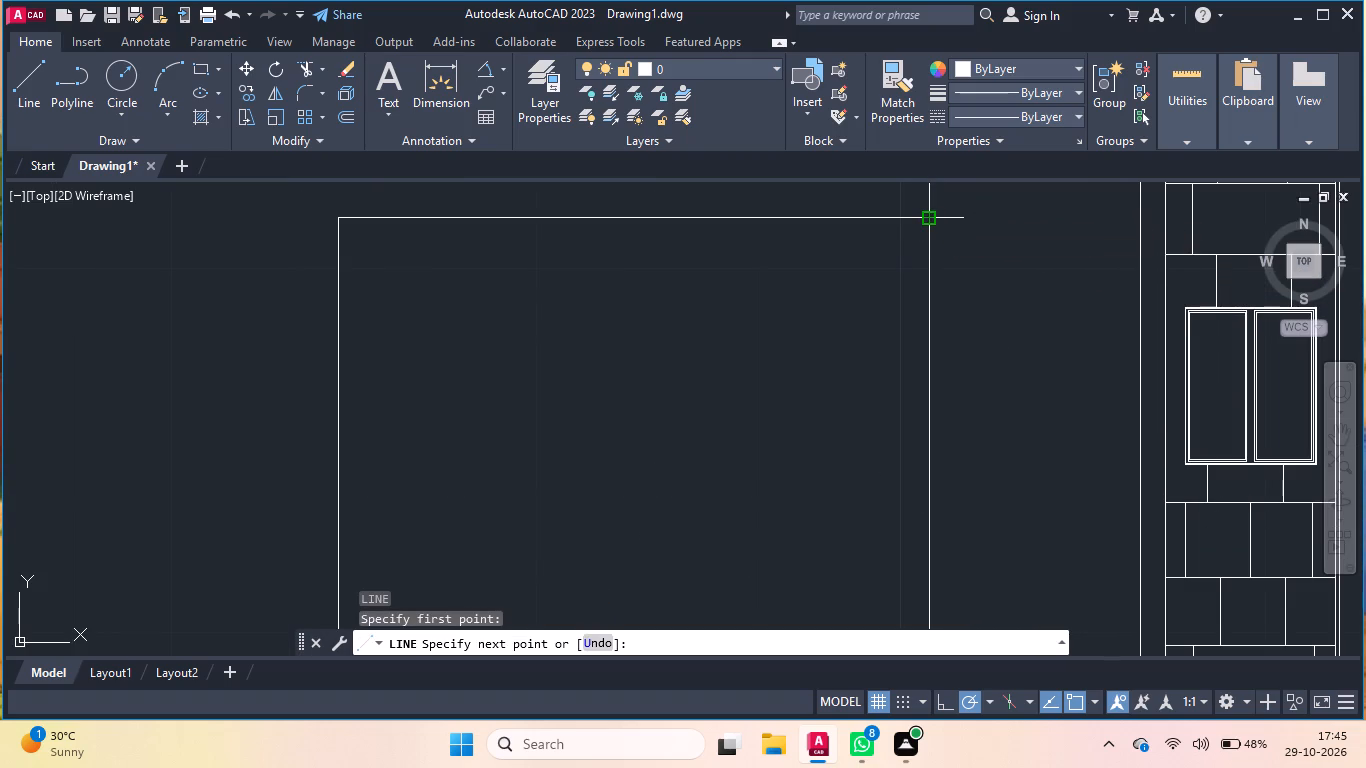
click(1136, 211)
key(Return)
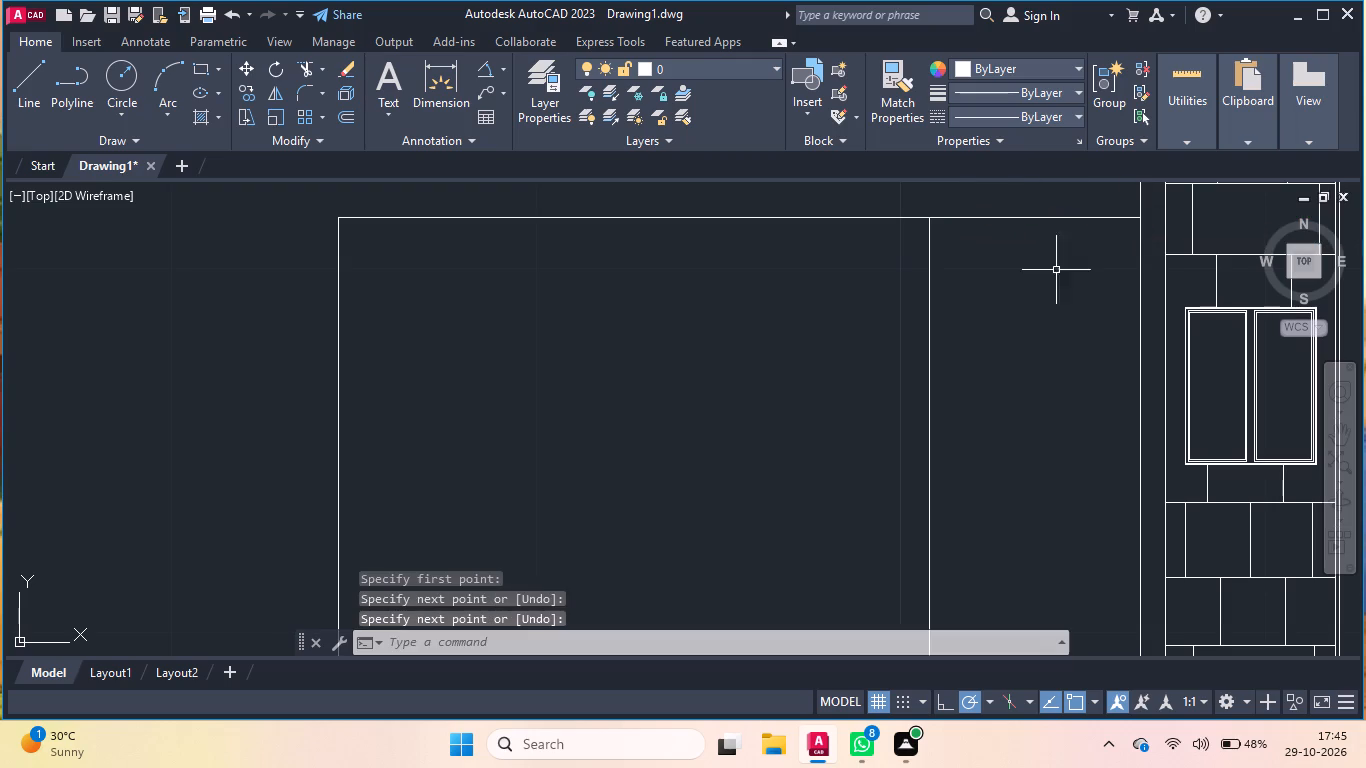
Erase the outline's right vertical line, between its top line and the base strip.
click(929, 297)
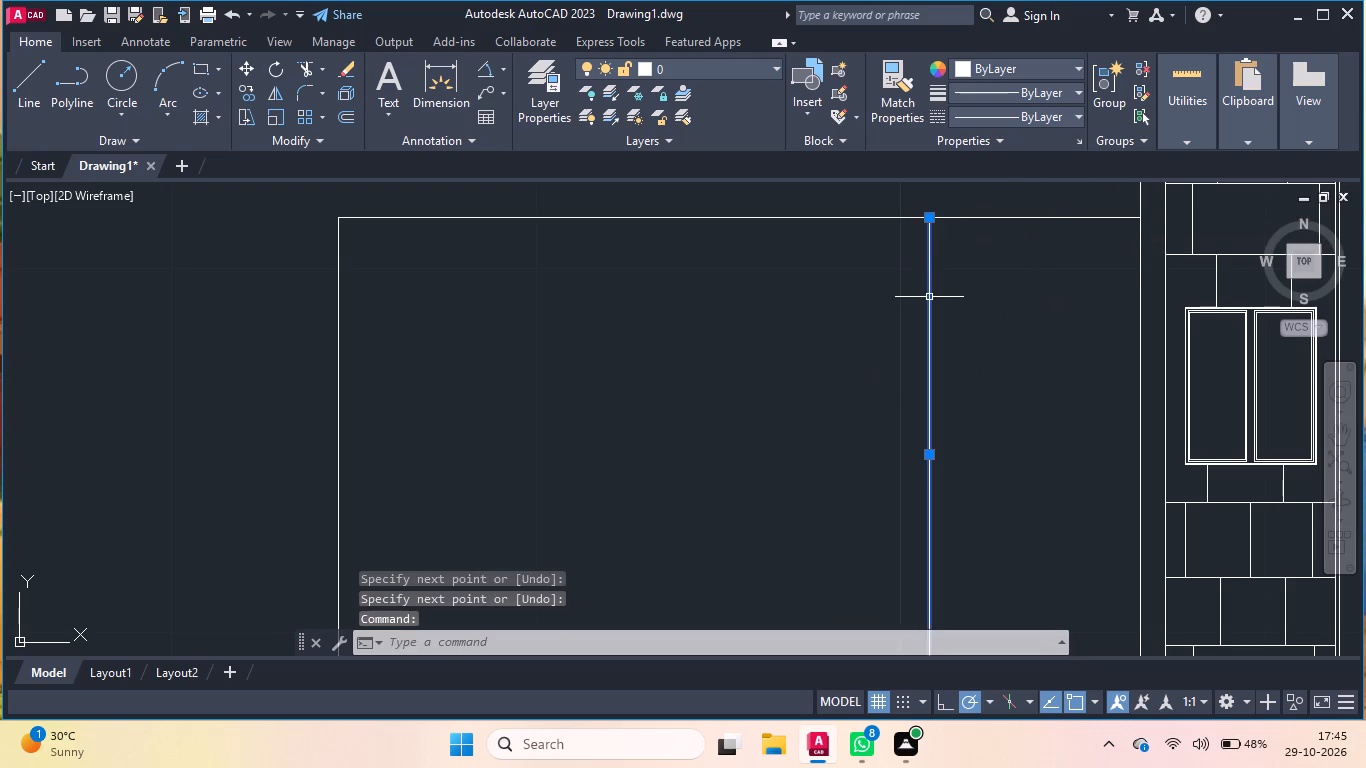
key(Delete)
Draw a horizontal line about 16 long from the outline's left side, a short distance below its top line.
scroll(937, 302, down, 2)
key(l)
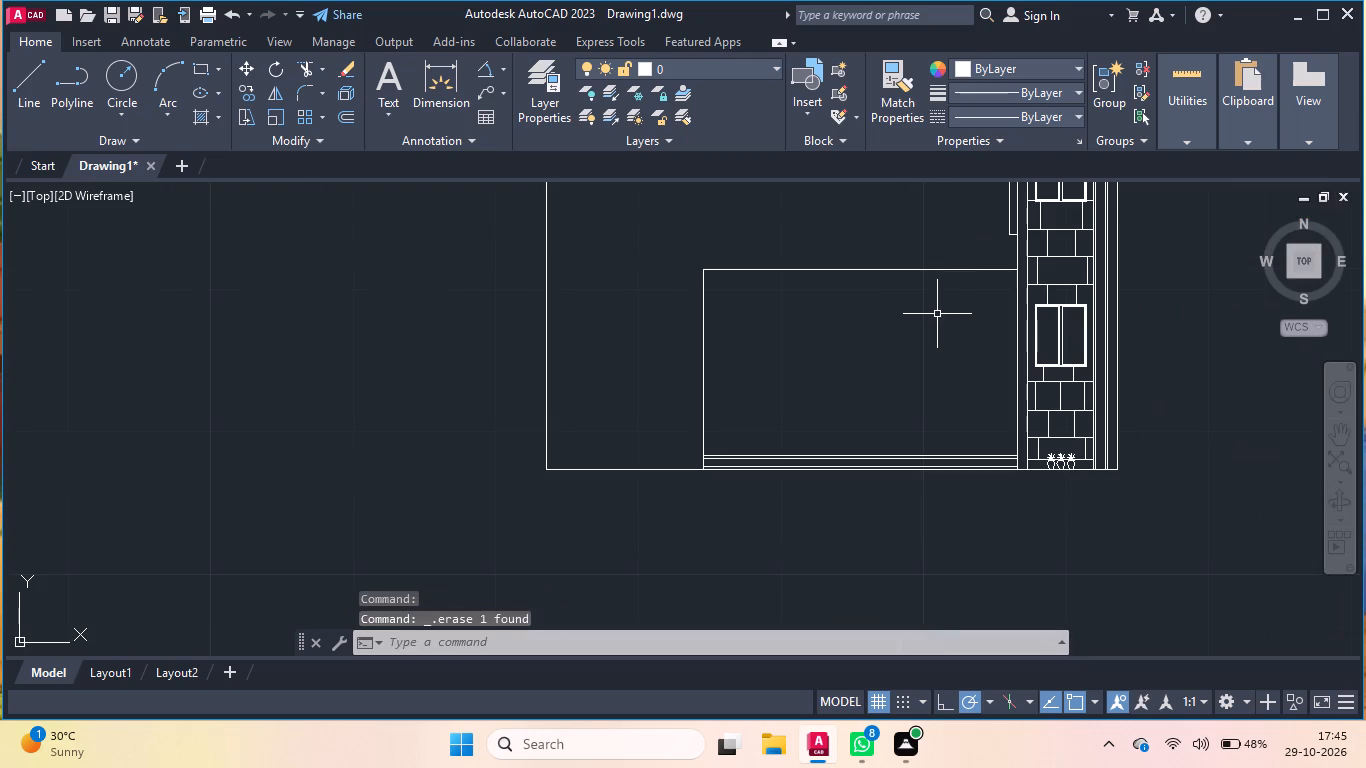
key(Return)
scroll(937, 307, up, 1)
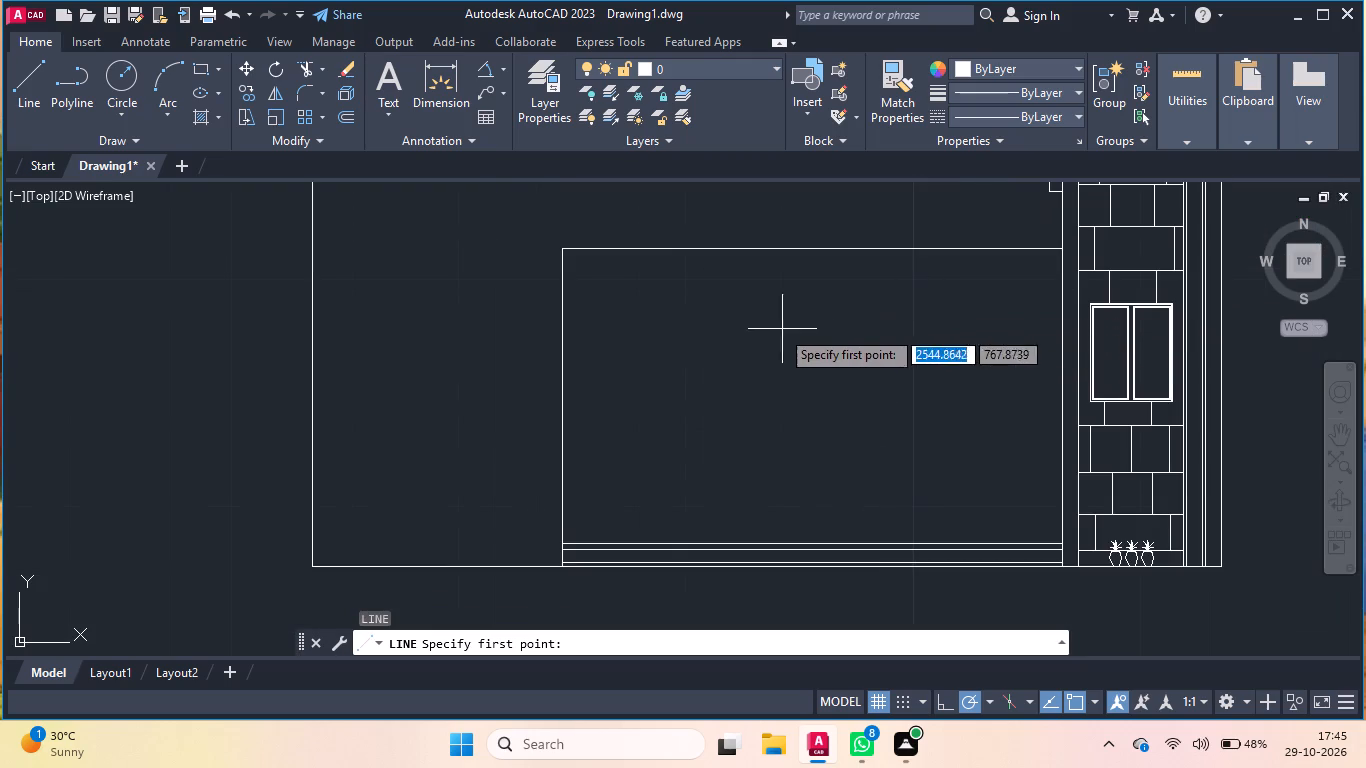
click(562, 284)
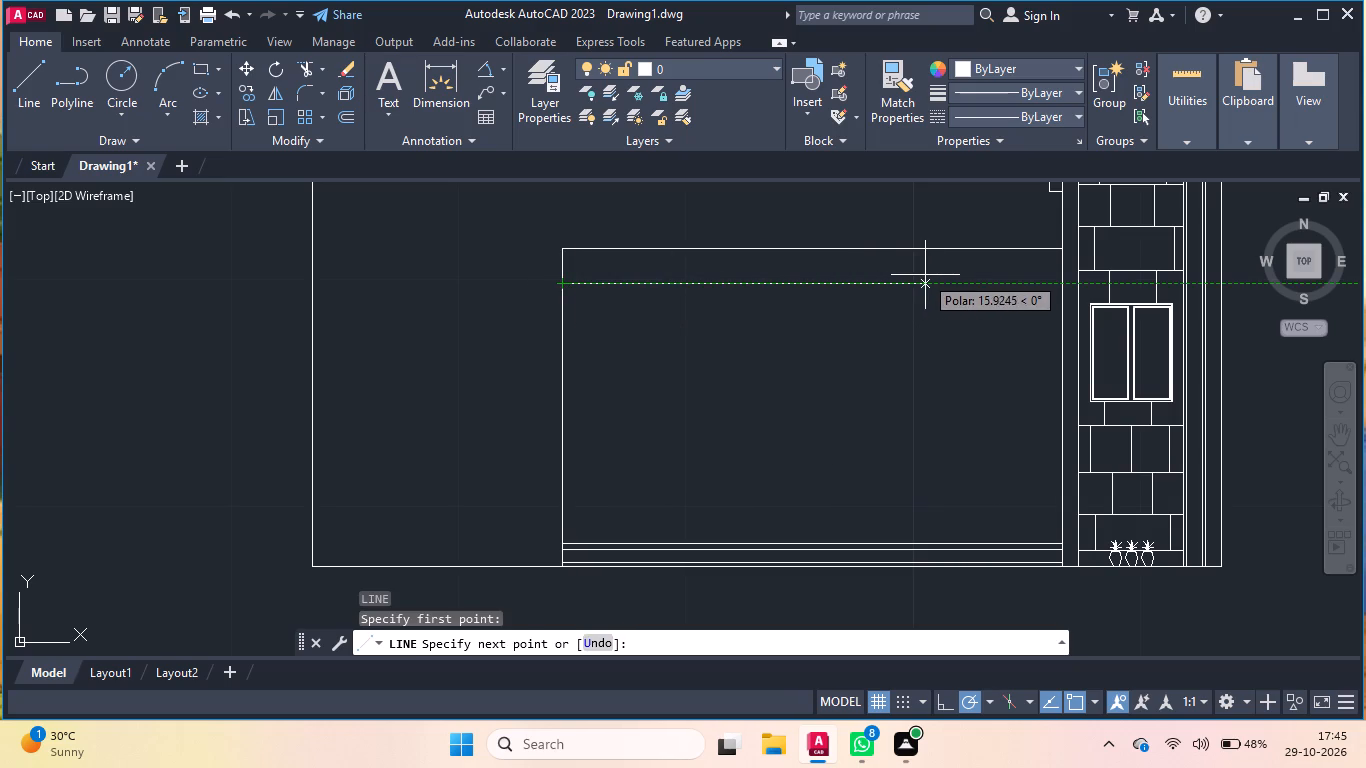
click(933, 276)
key(Return)
Draw a vertical line about 12.6 long from just above the inner horizontal line's right end down to the base strip.
key(Return)
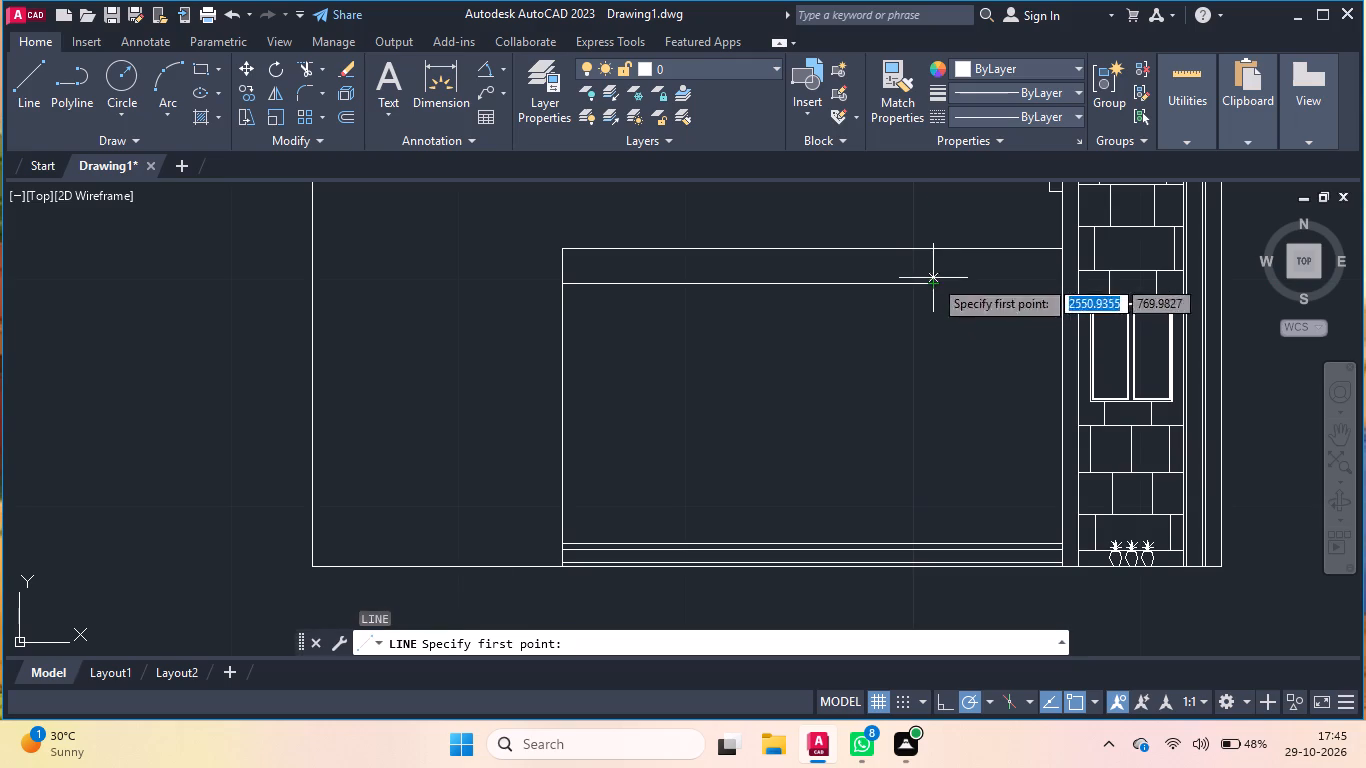
scroll(929, 267, up, 2)
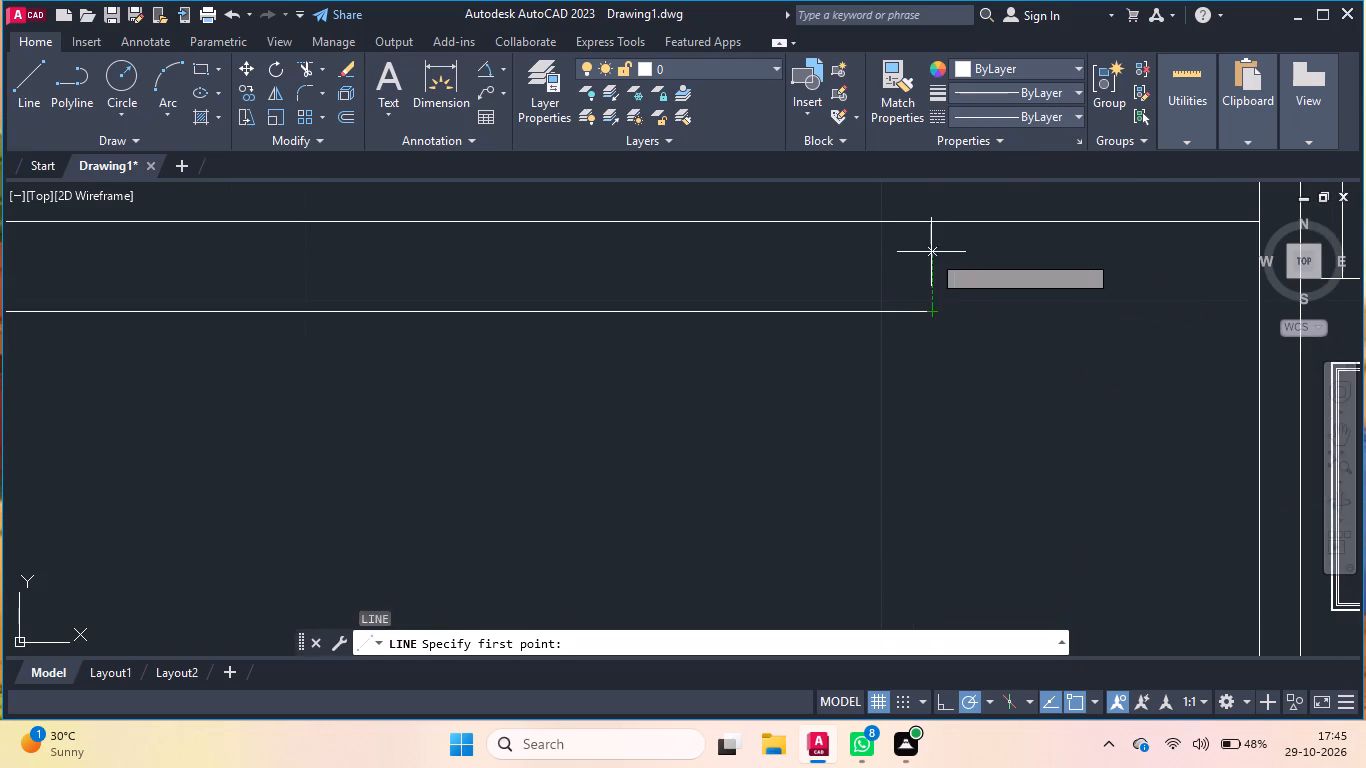
click(933, 244)
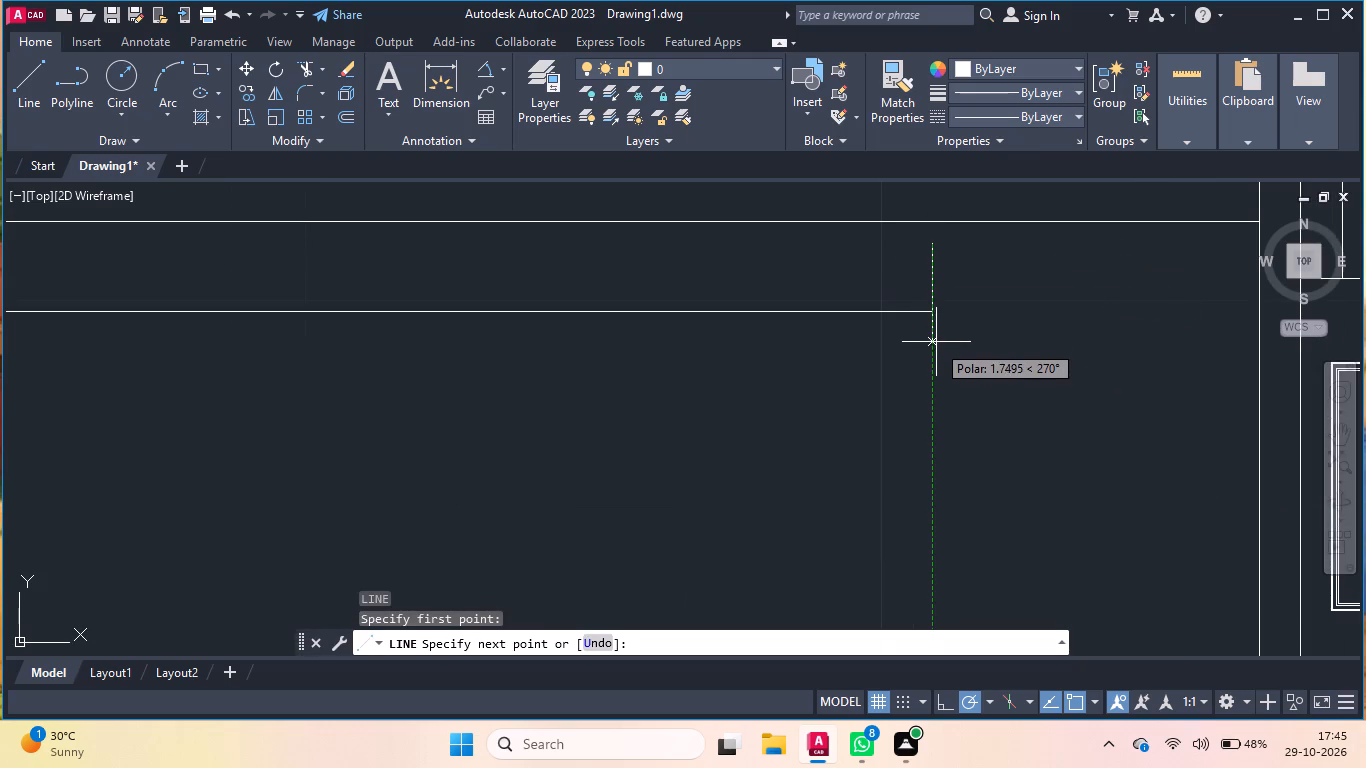
scroll(934, 341, down, 2)
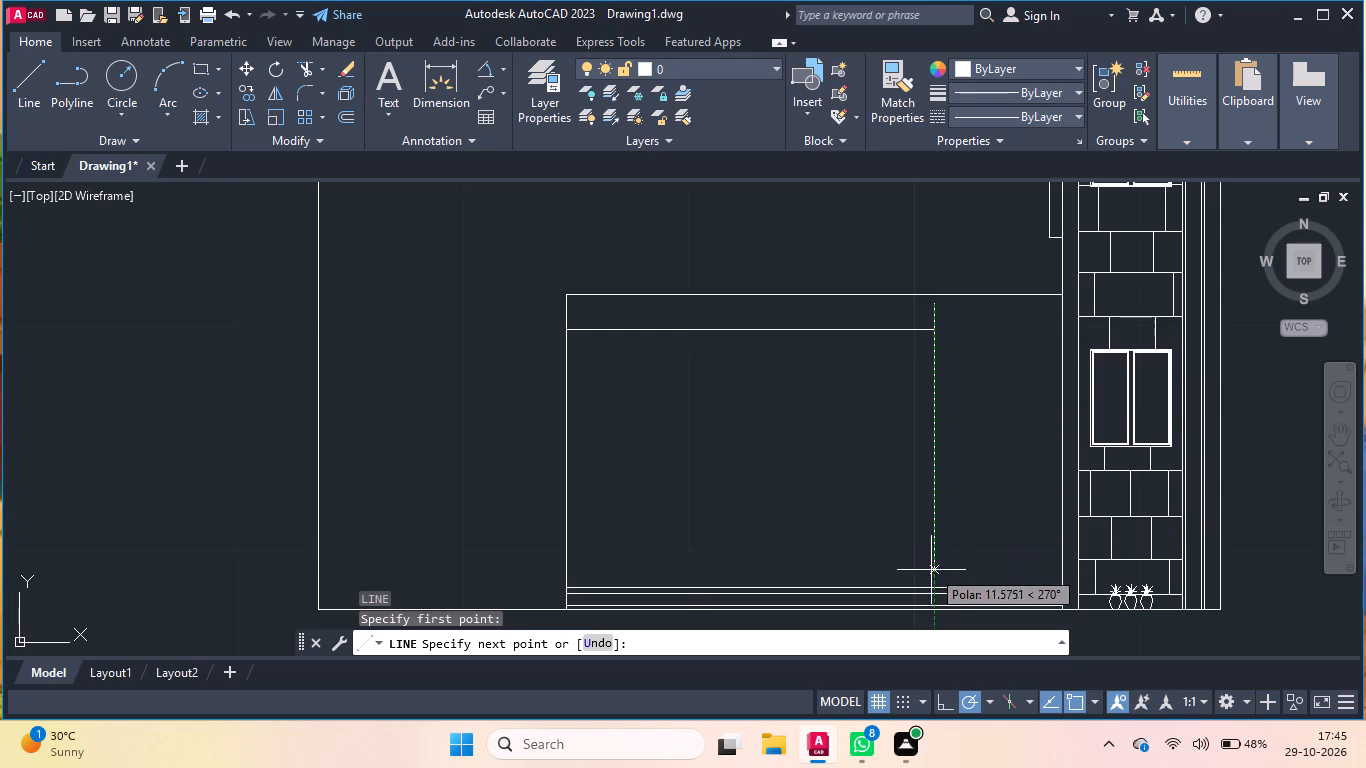
scroll(936, 592, up, 3)
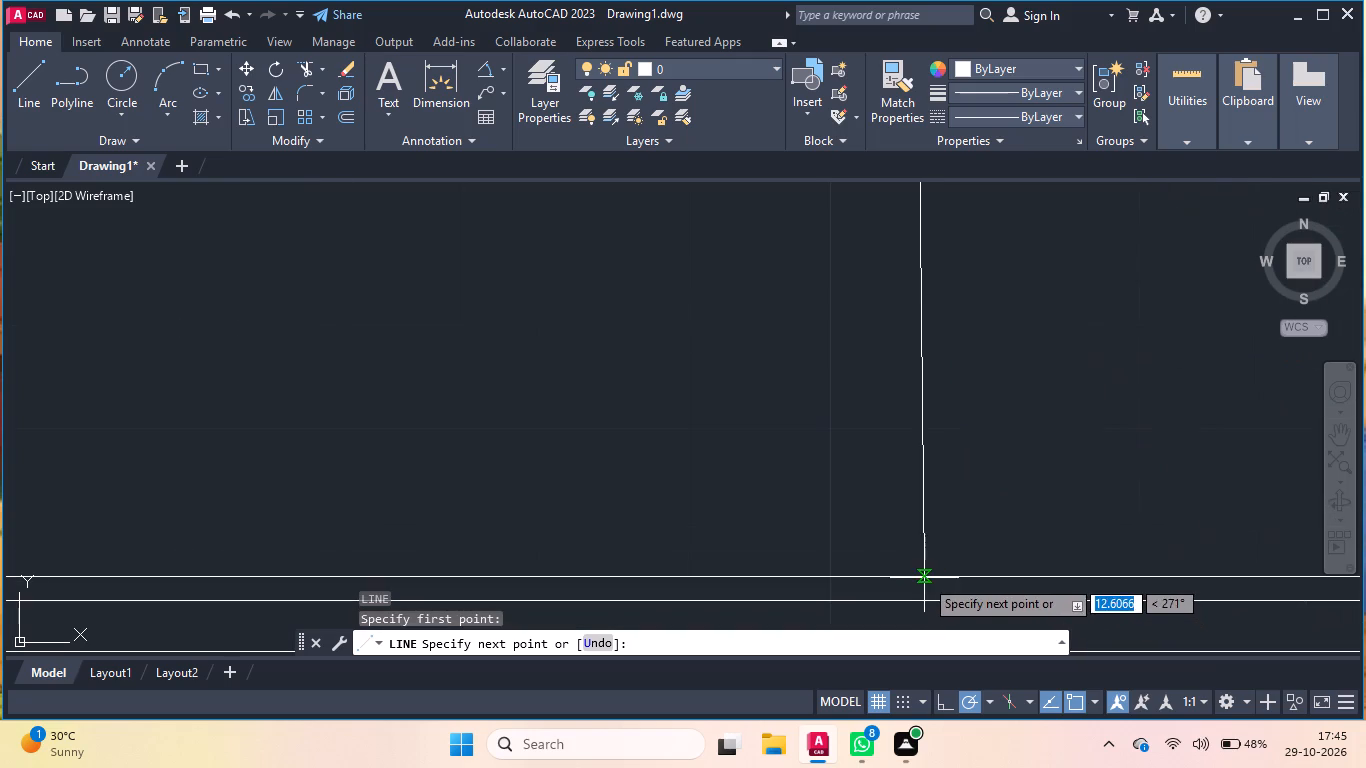
click(908, 568)
key(Return)
Draw a second vertical line about 12.6 long, a short distance to the right of the first with its top level, down to the base strip.
scroll(882, 581, down, 3)
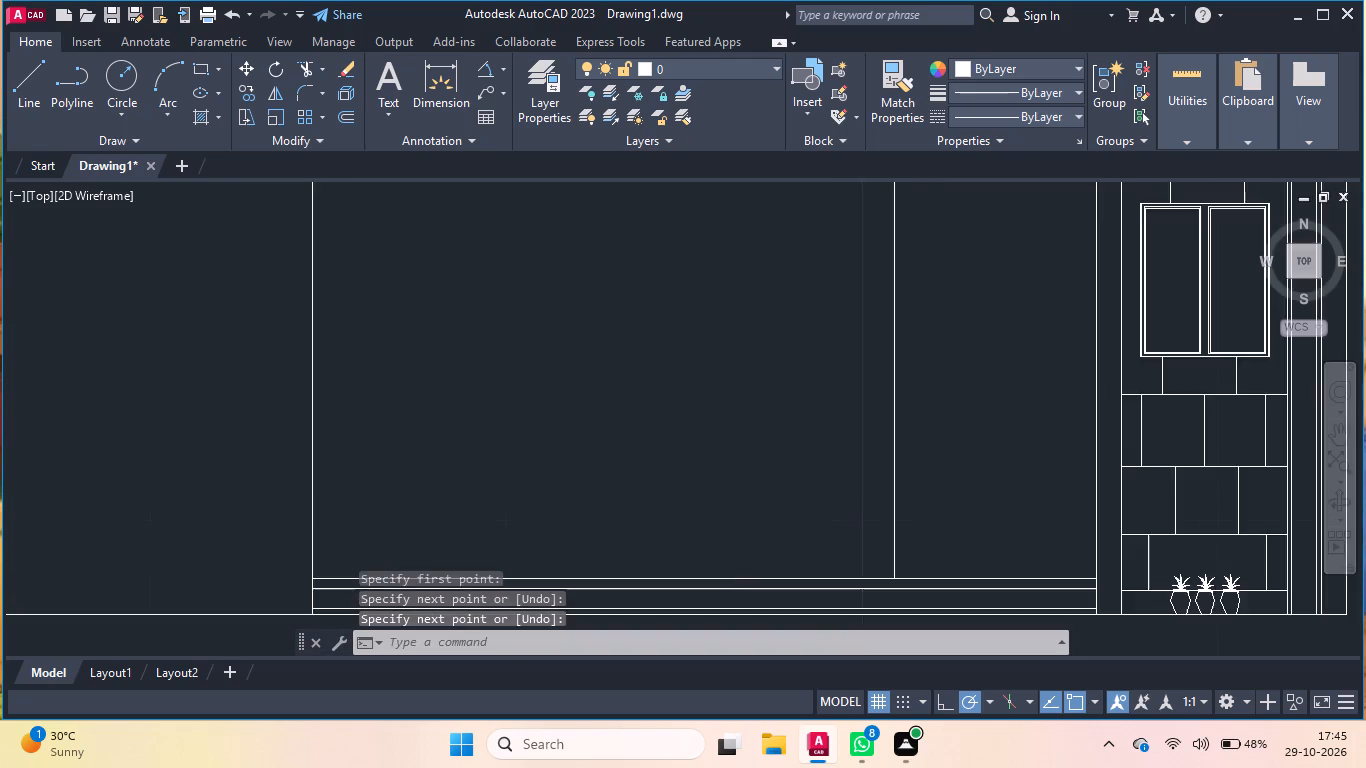
scroll(912, 309, up, 2)
key(Return)
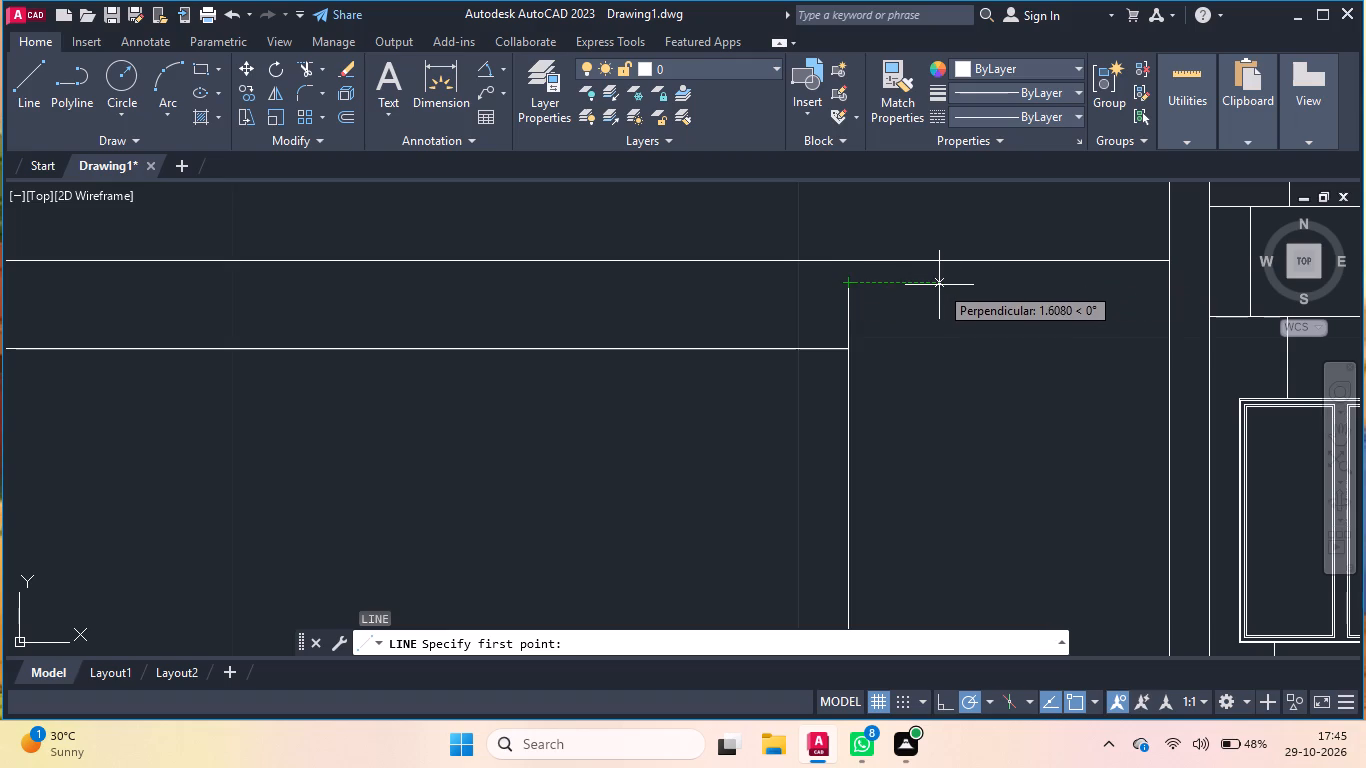
click(920, 288)
scroll(933, 280, down, 2)
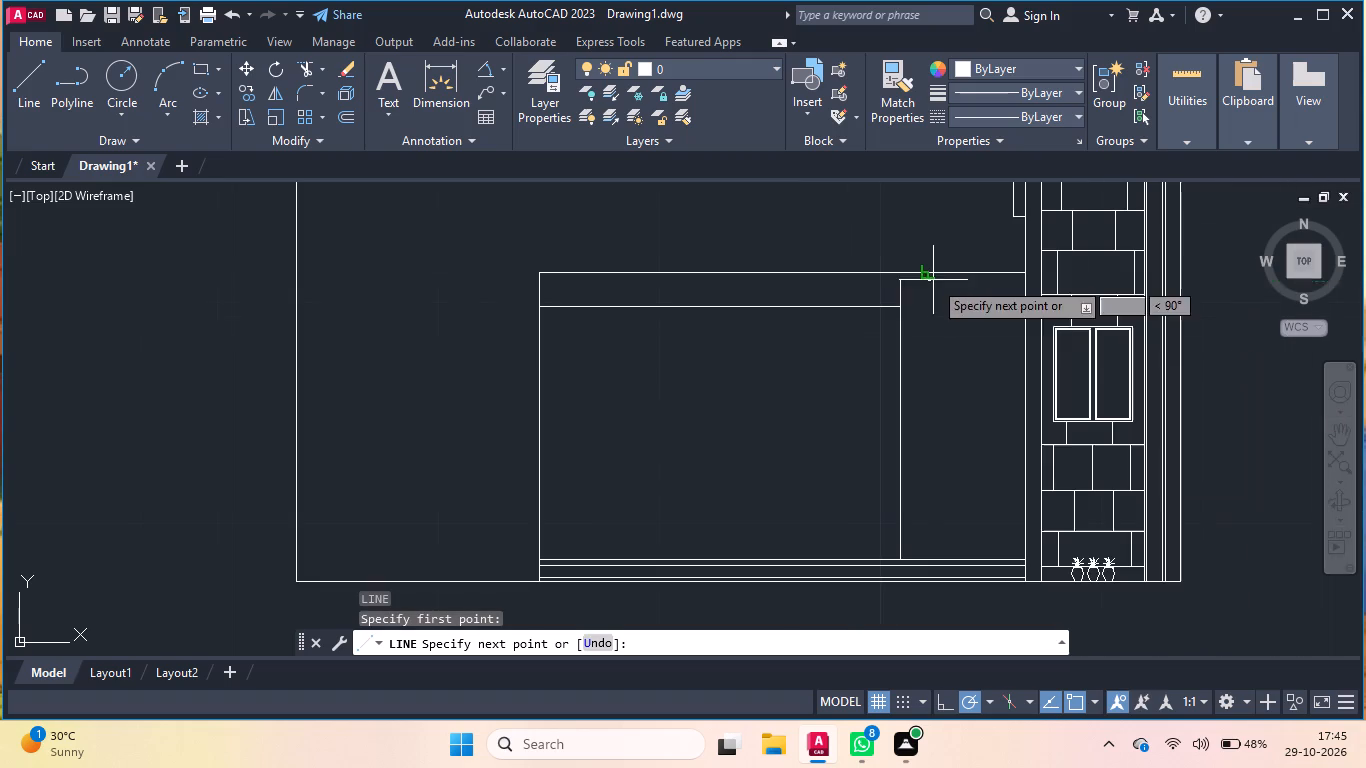
scroll(929, 562, up, 1)
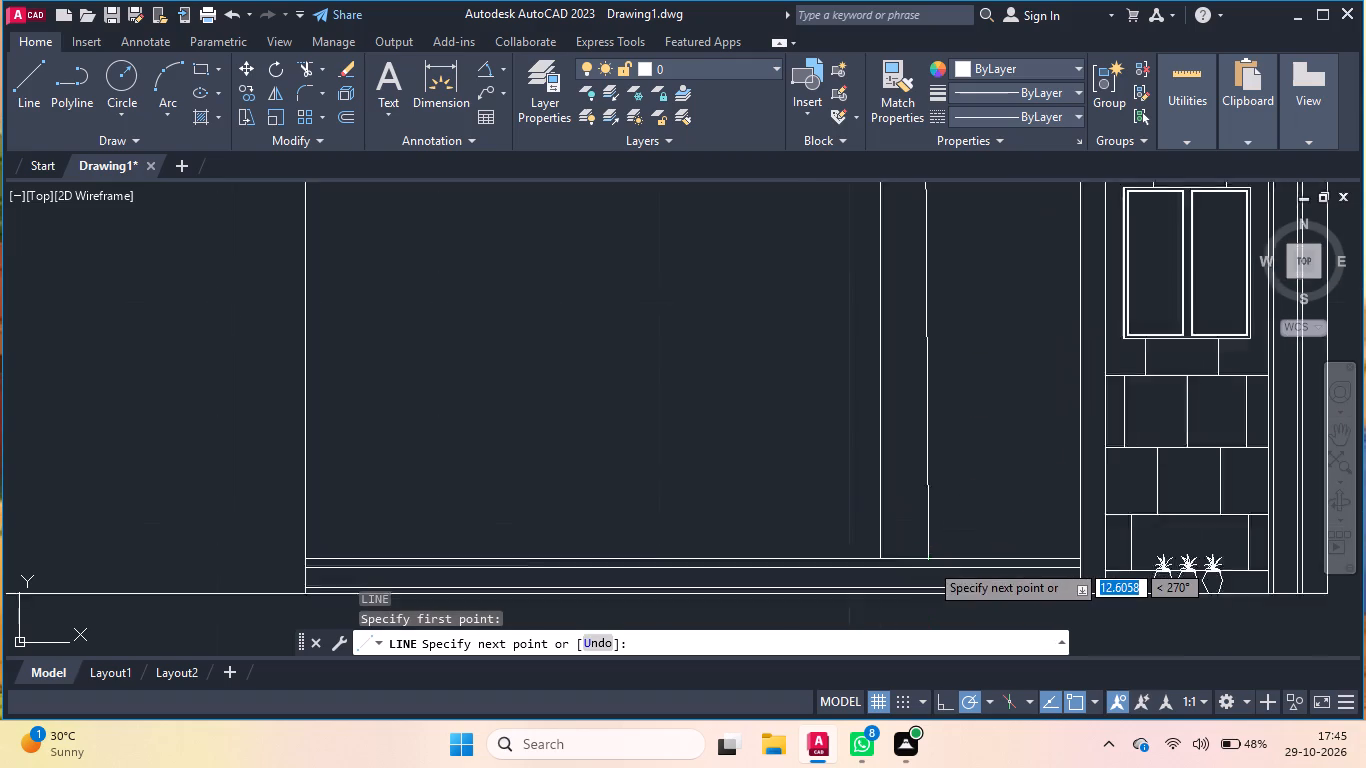
scroll(929, 562, up, 2)
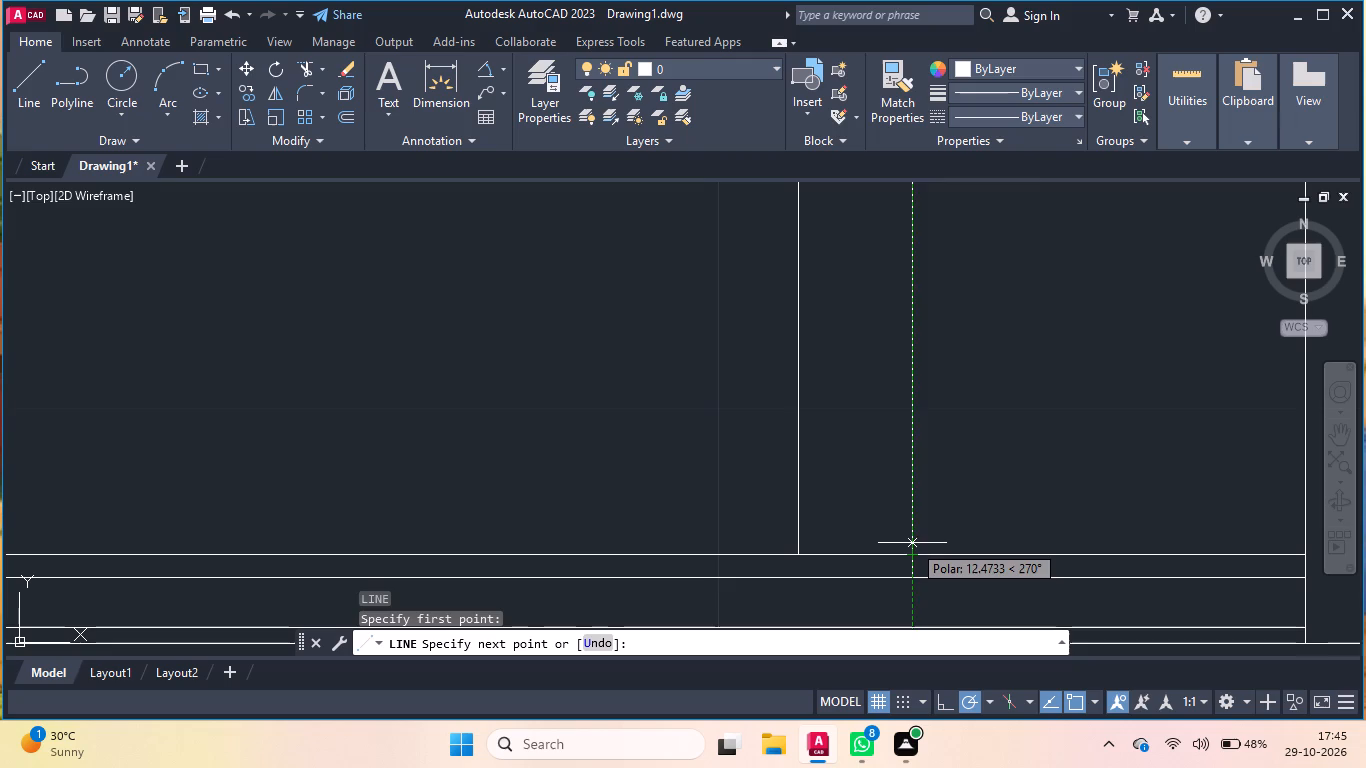
click(912, 551)
key(Return)
Draw a shallow three-point arc from the post's left line top through its right line top, ending a short distance beyond.
scroll(887, 568, down, 3)
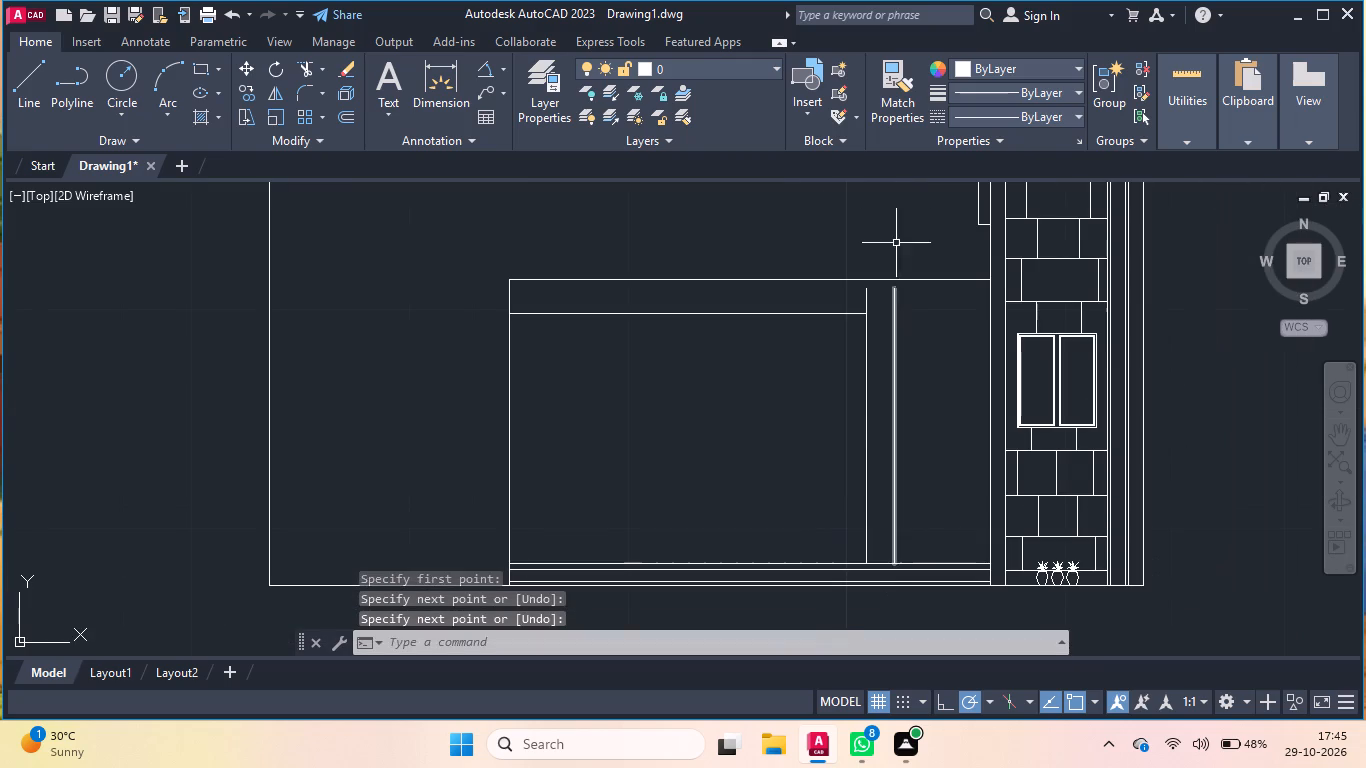
scroll(896, 204, up, 1)
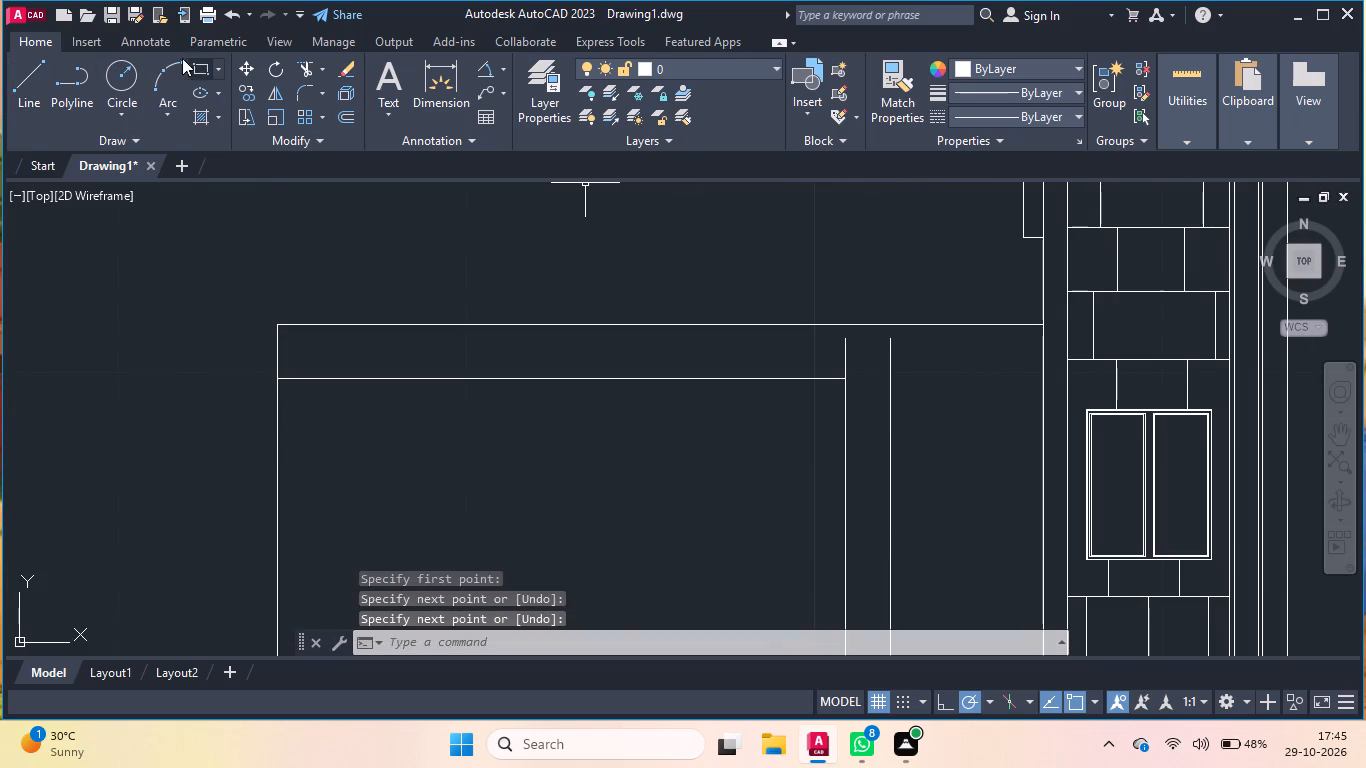
click(171, 53)
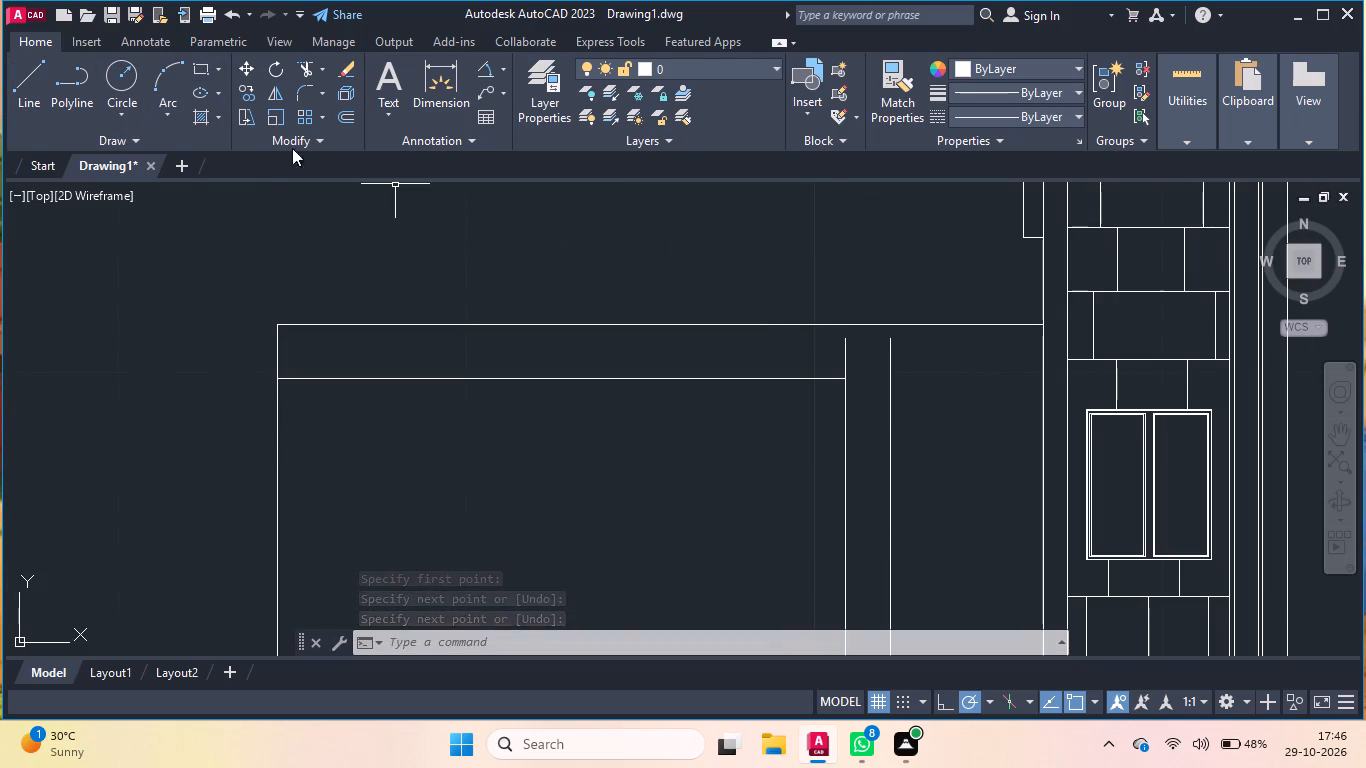
click(157, 80)
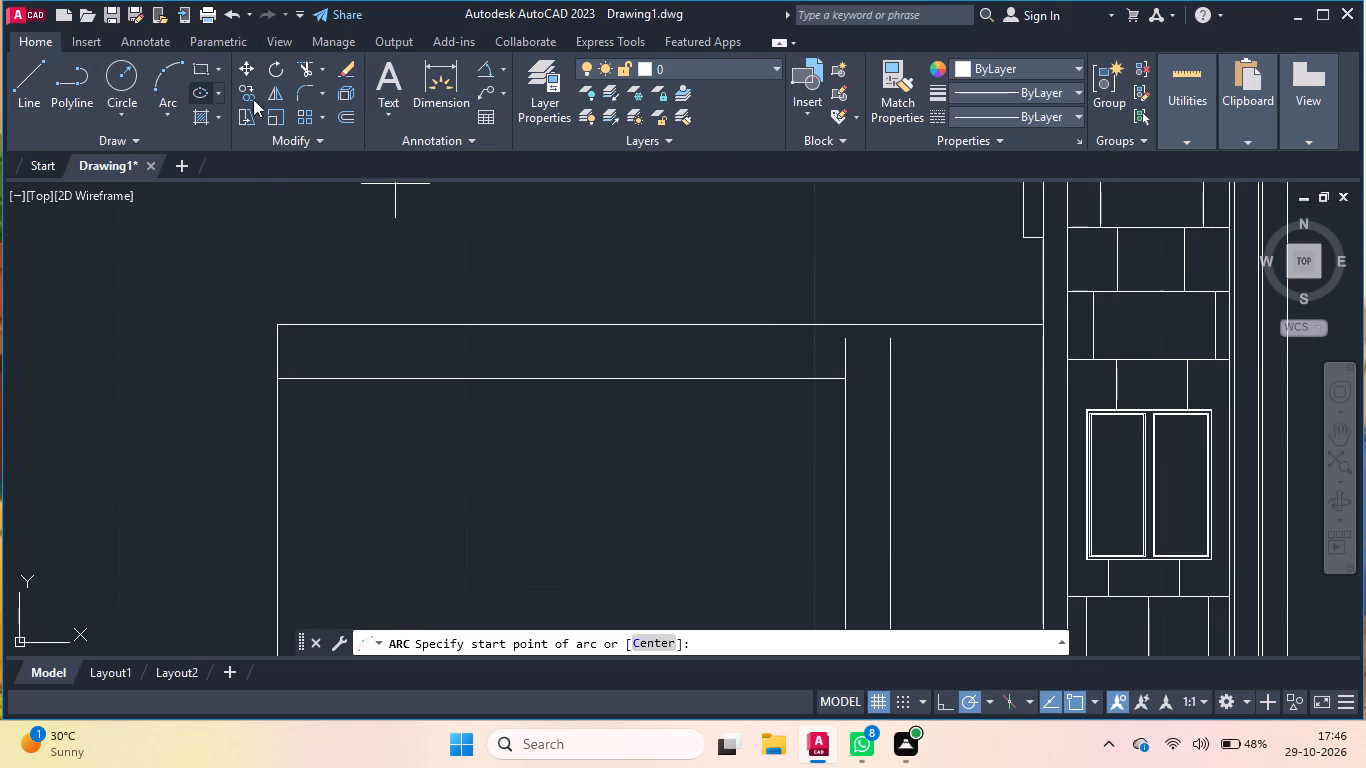
click(848, 331)
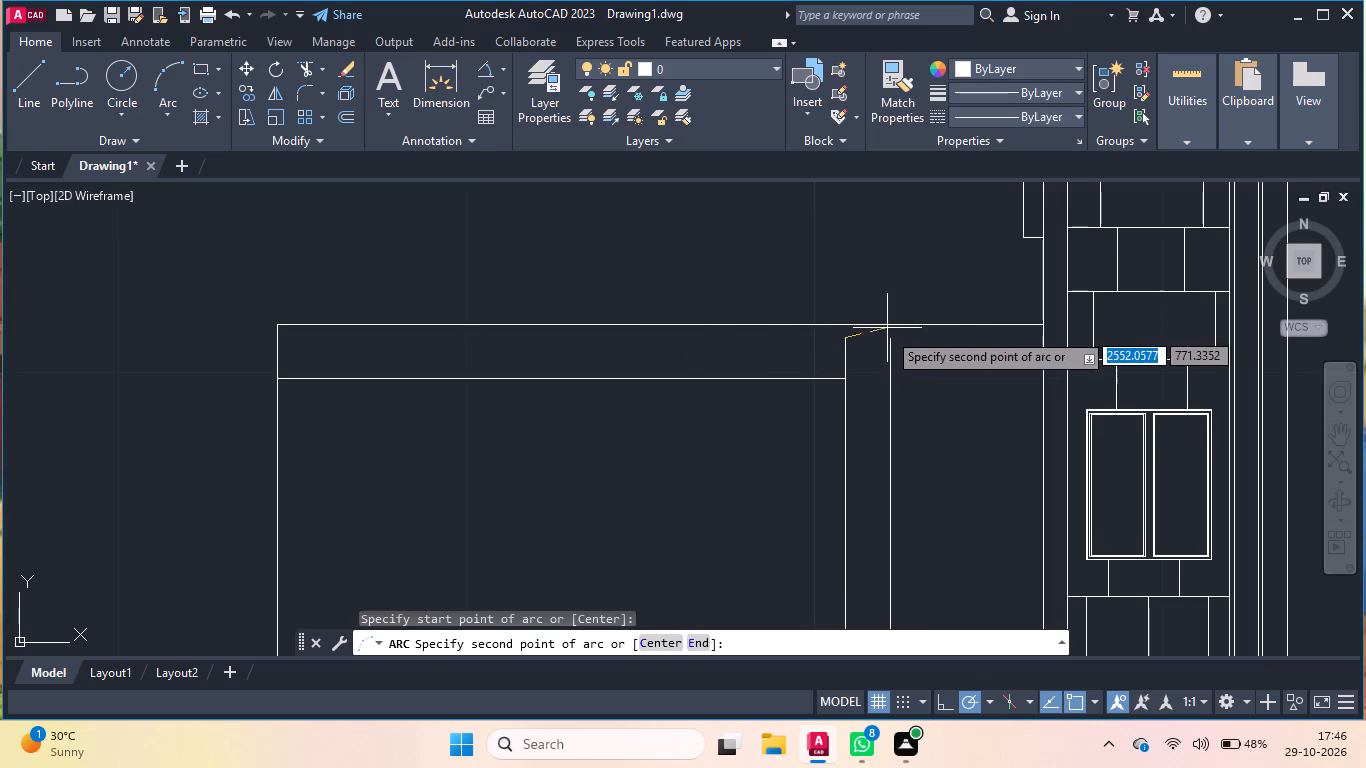
click(888, 335)
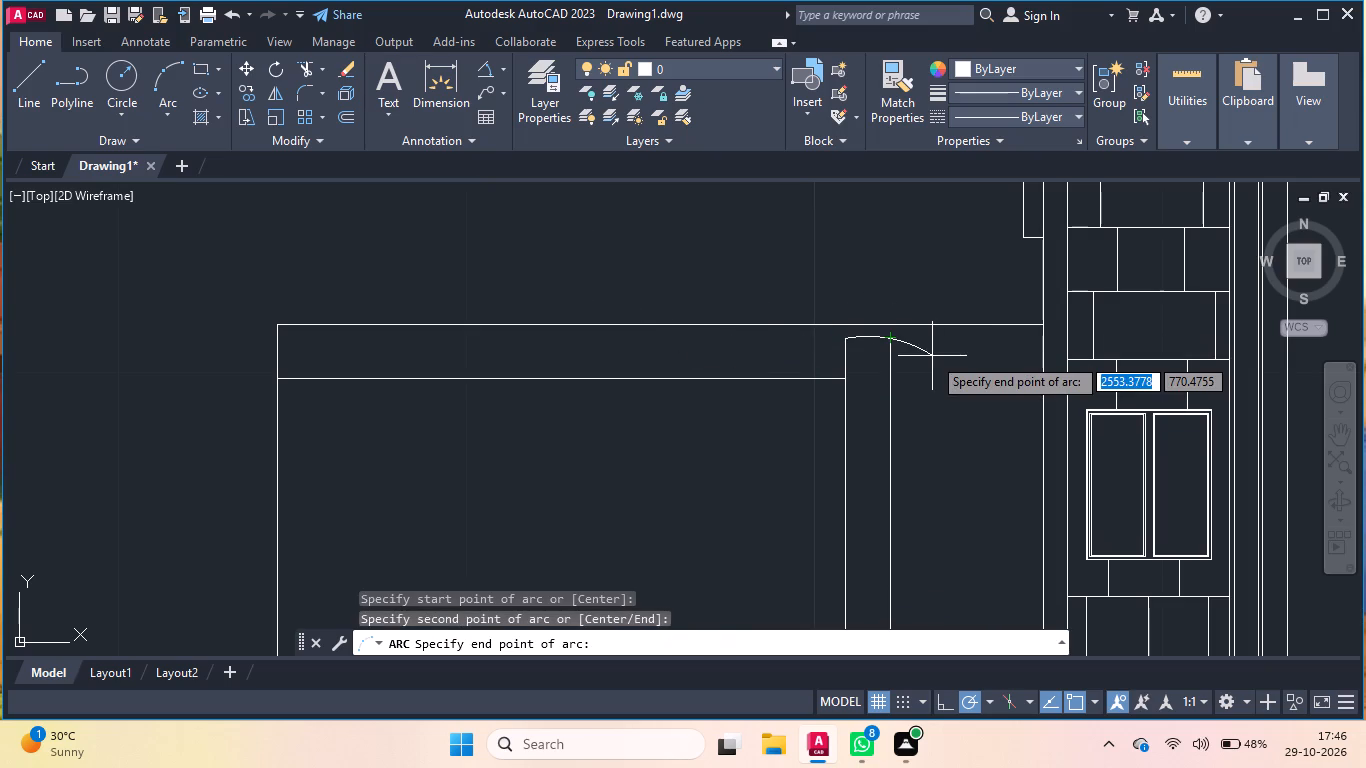
click(934, 364)
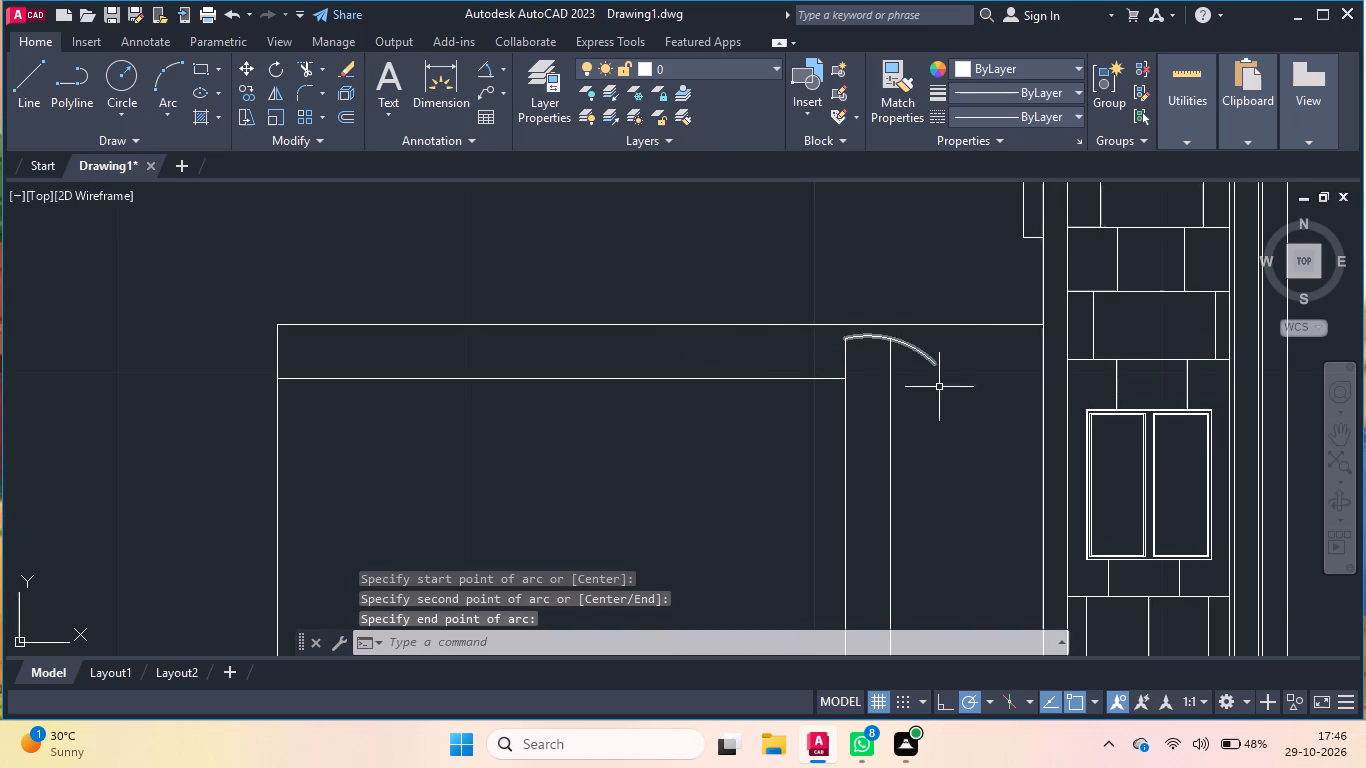
Trim the part of the arc that extends beyond the post's right vertical line.
text(tr)
key(Return)
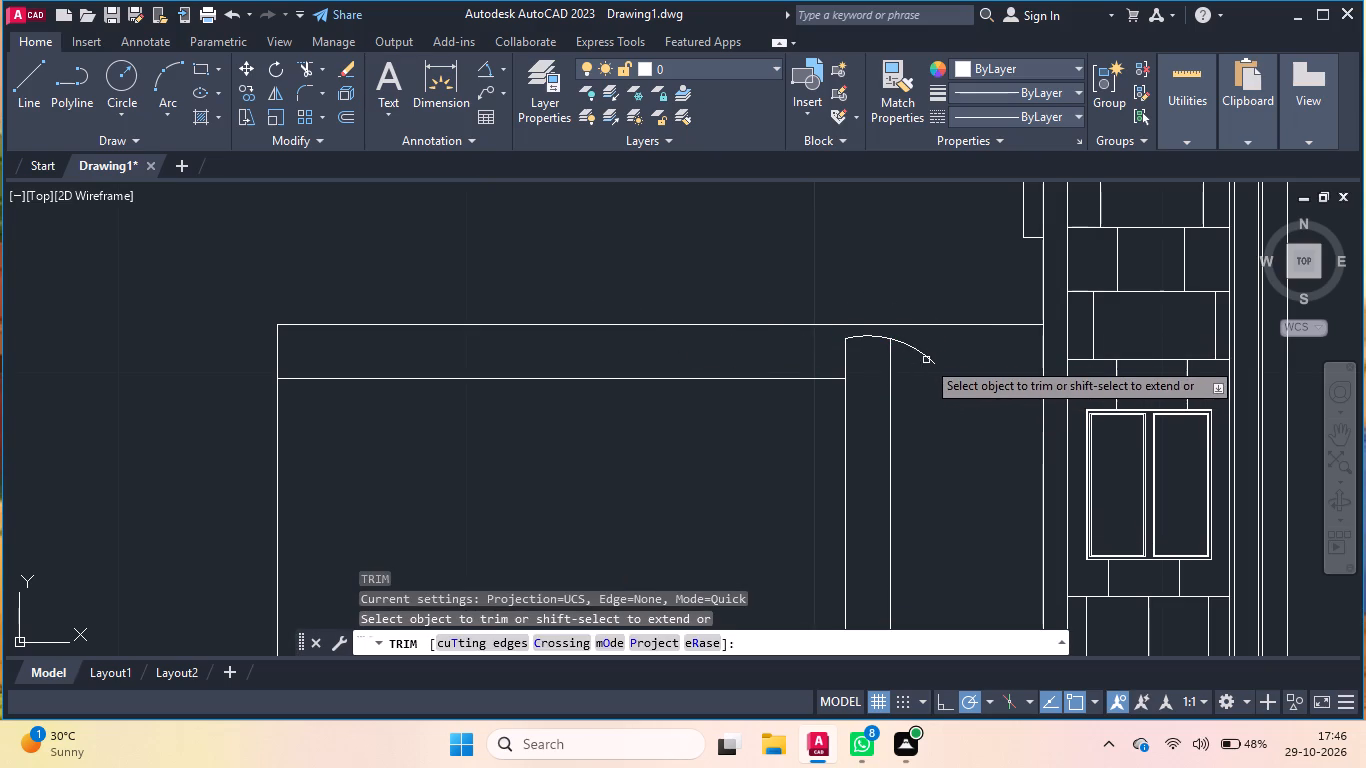
click(927, 351)
click(921, 368)
key(Return)
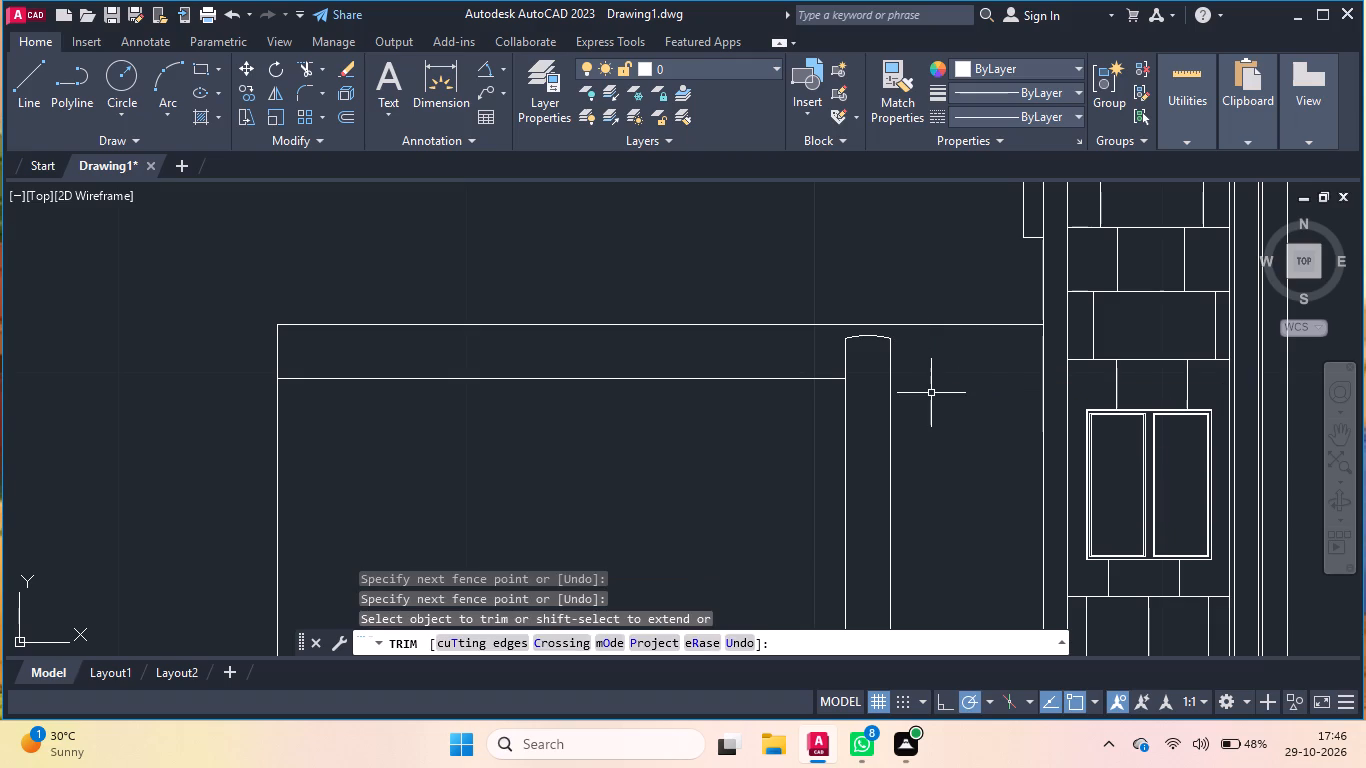
Draw a horizontal line from the post's right side to the wall, level with the inner horizontal line left of the post.
key(l)
key(Return)
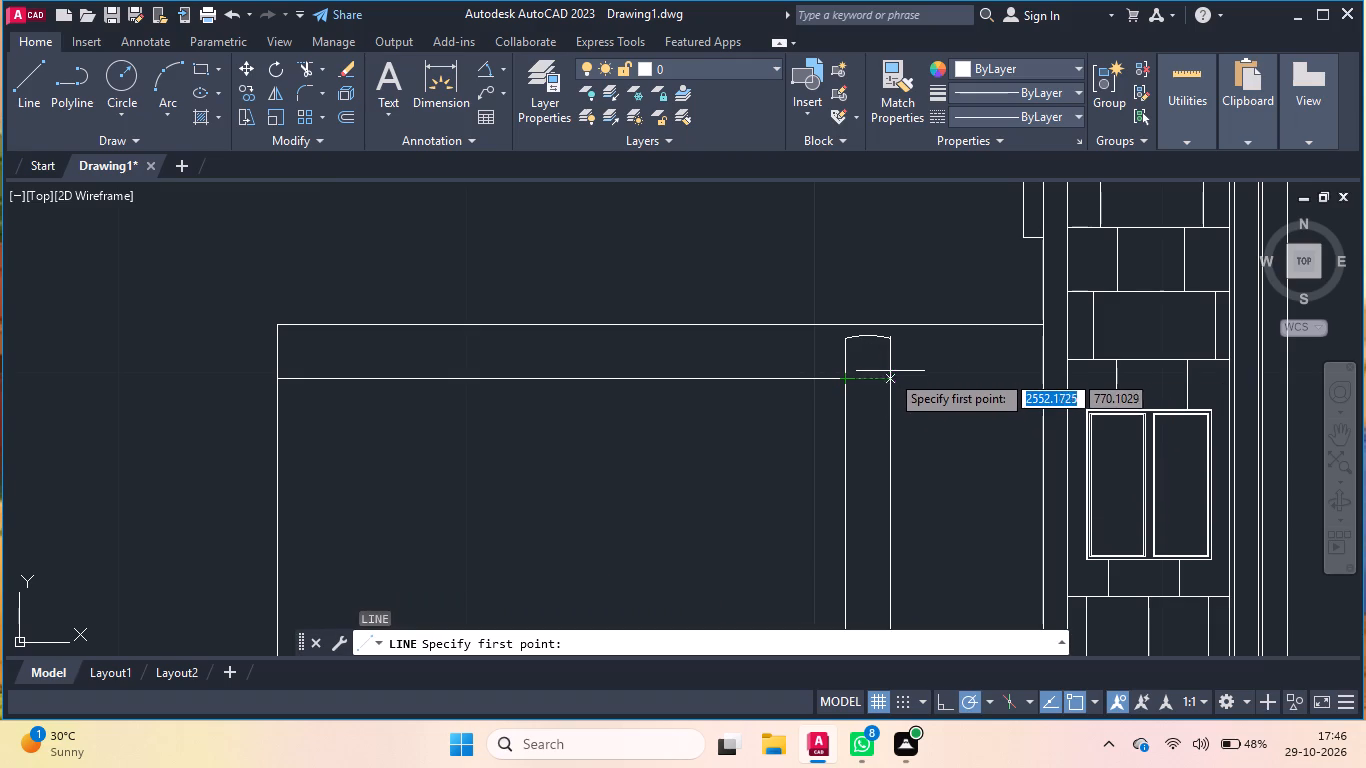
click(890, 376)
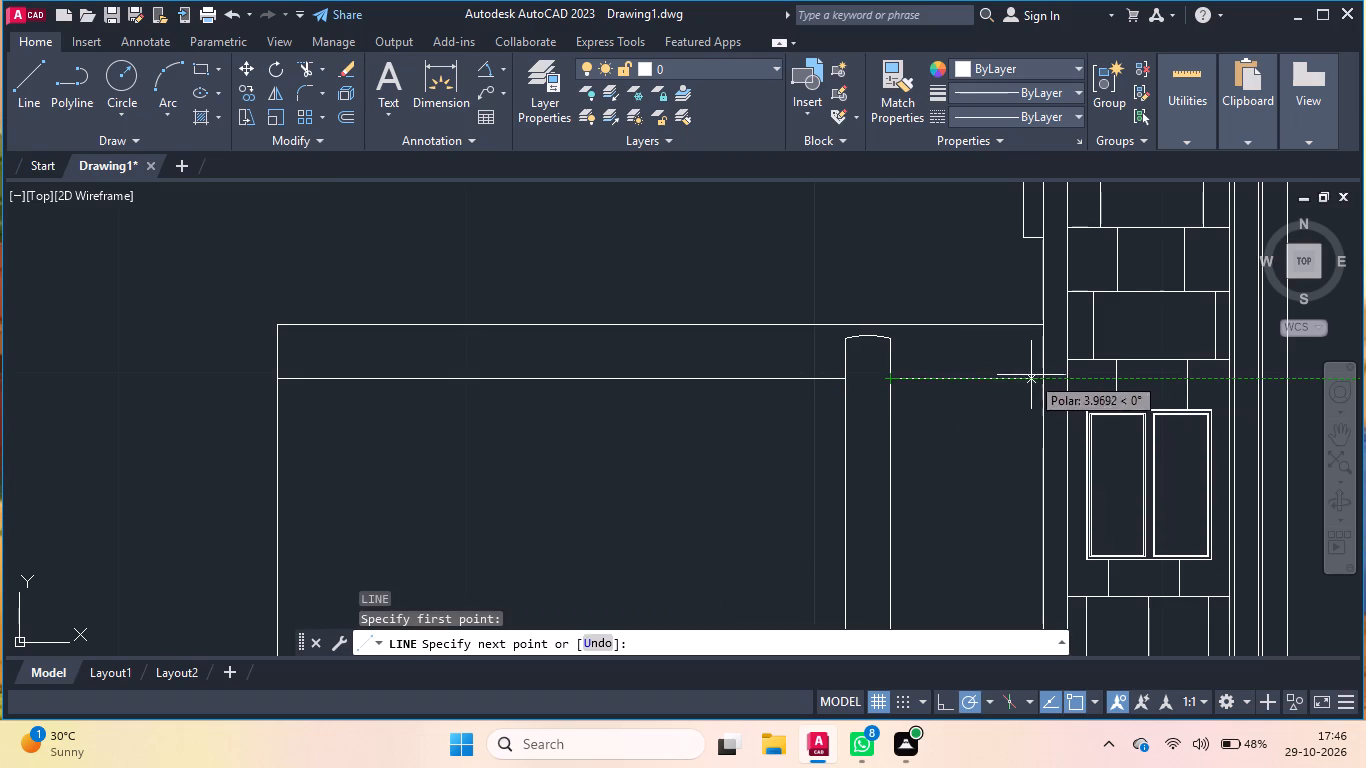
click(1045, 376)
key(Return)
Draw a three-sided door frame about 6.1 wide and 8.7 high, standing on the base strip left of the post.
scroll(1021, 384, down, 3)
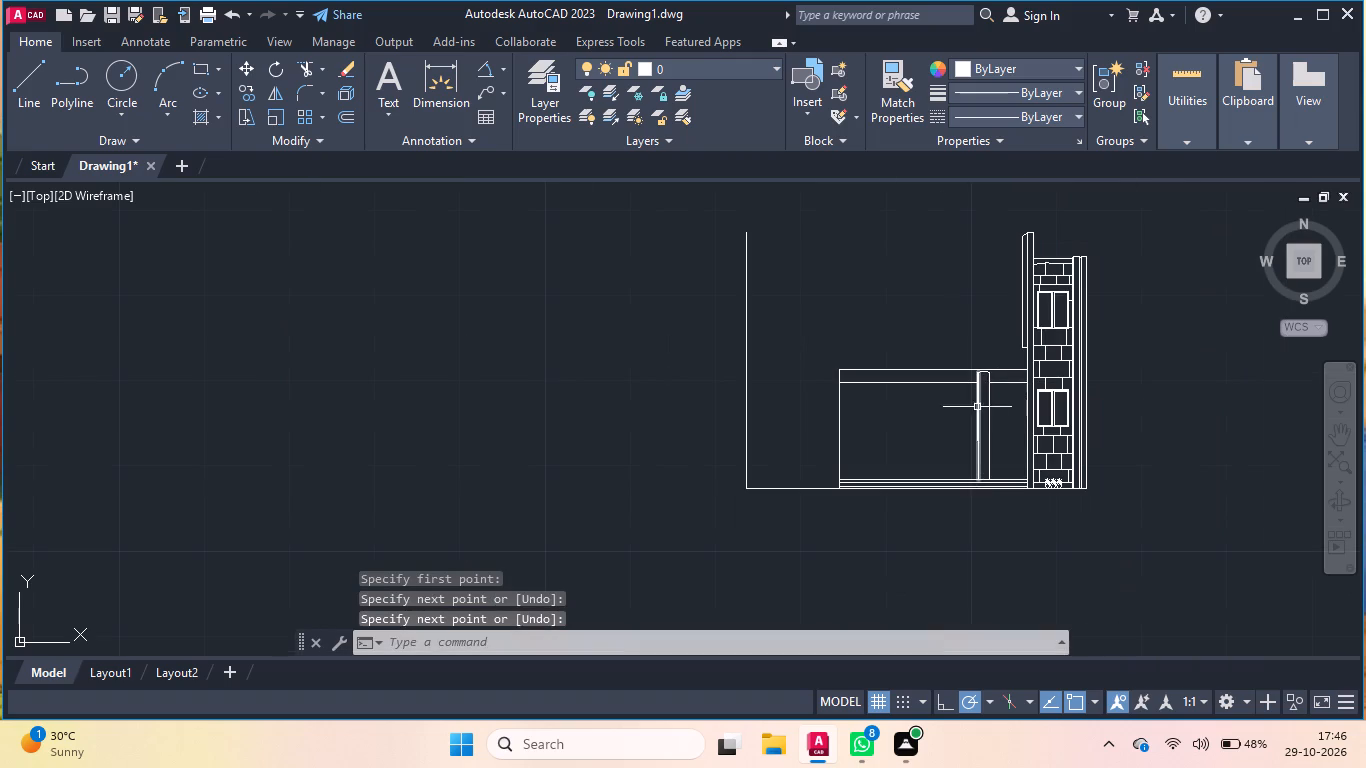
key(Return)
scroll(949, 424, up, 1)
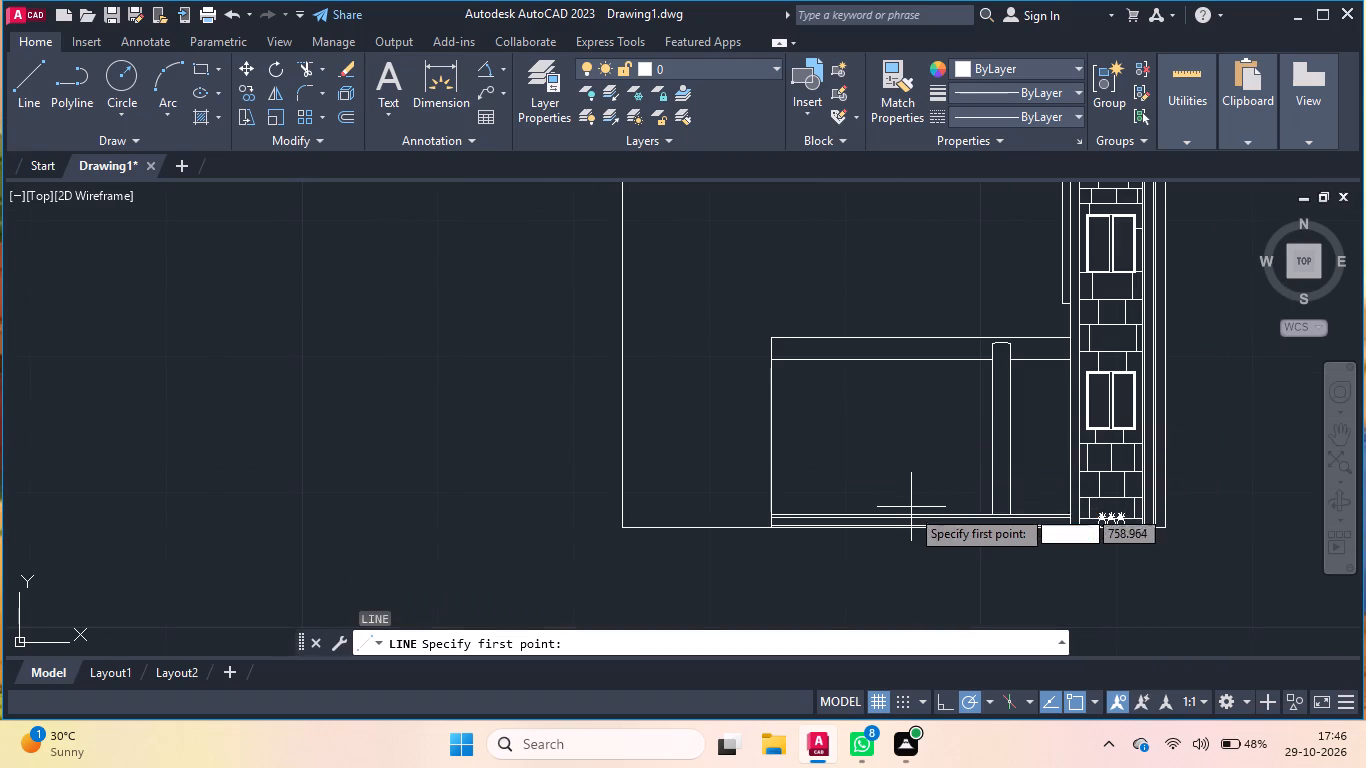
scroll(903, 520, up, 1)
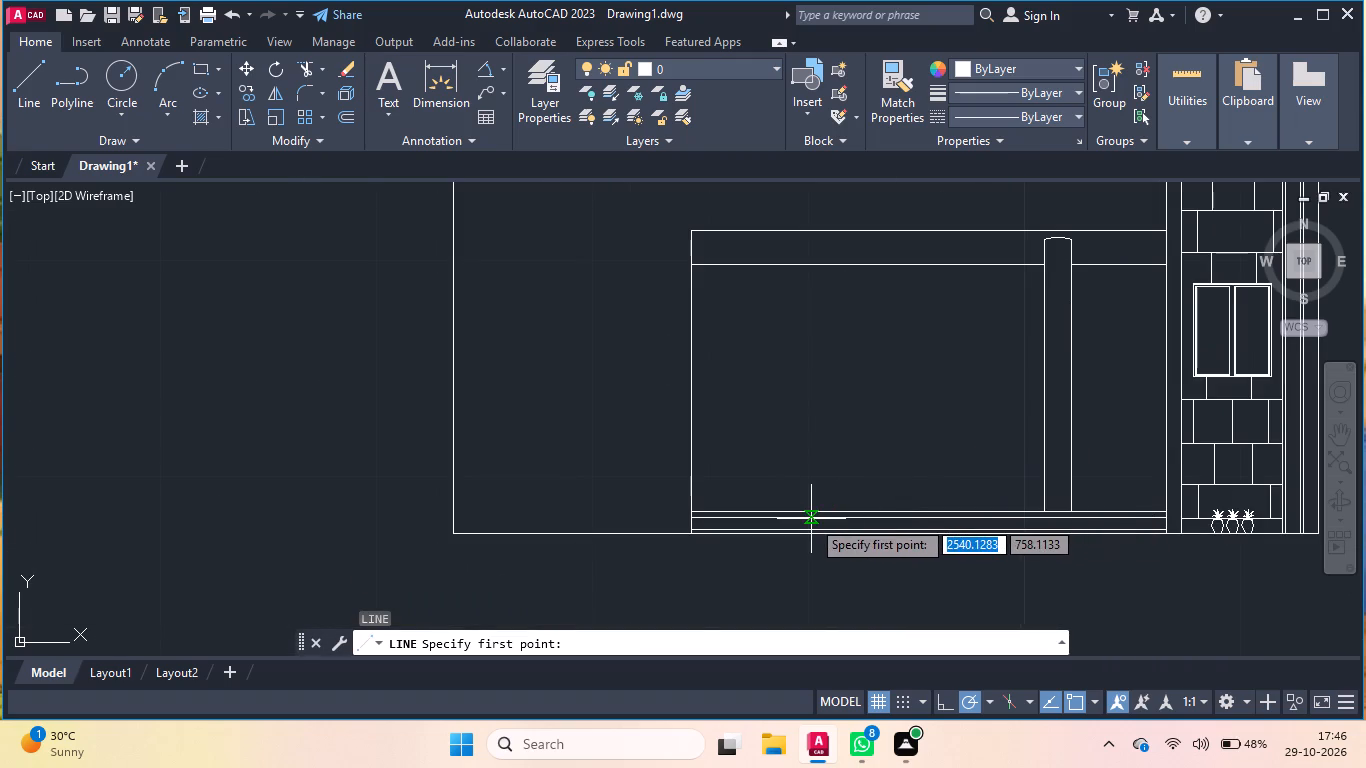
scroll(872, 481, up, 1)
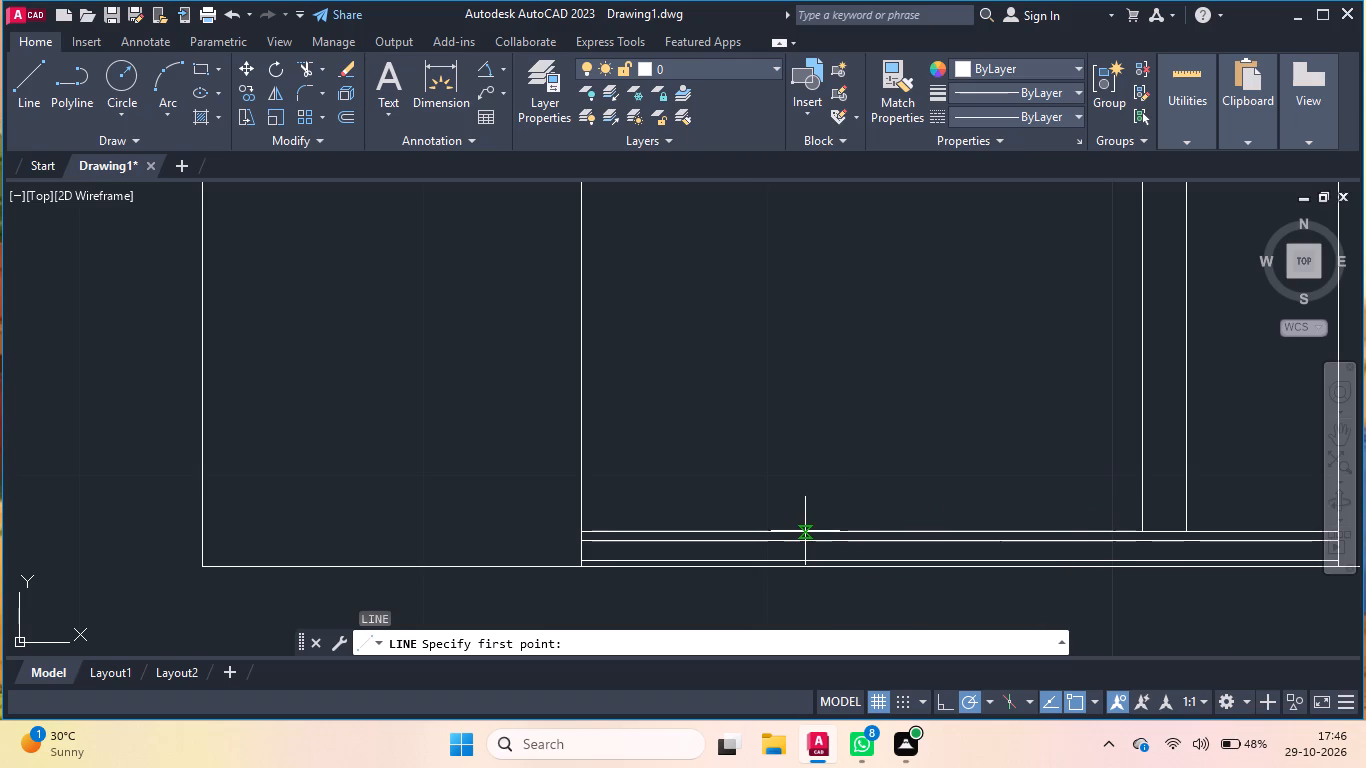
click(805, 532)
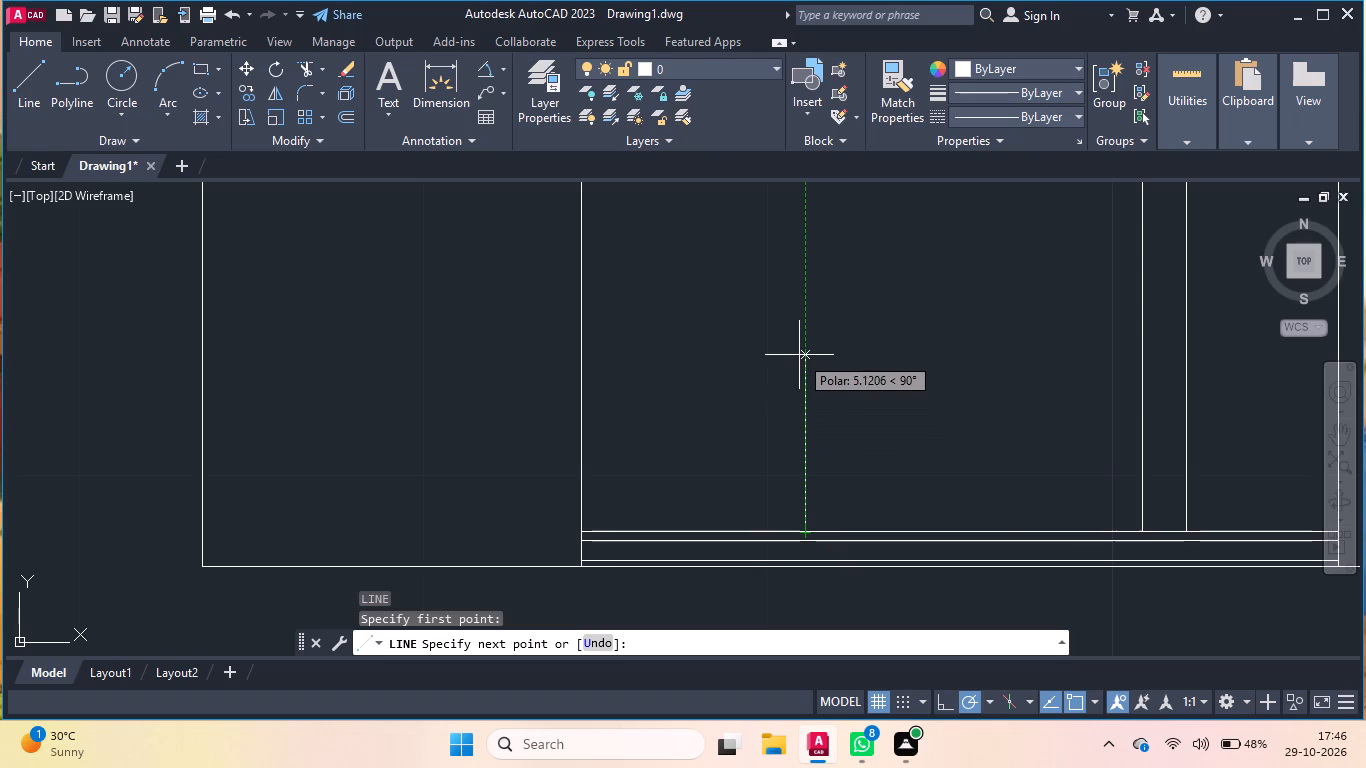
scroll(811, 326, down, 2)
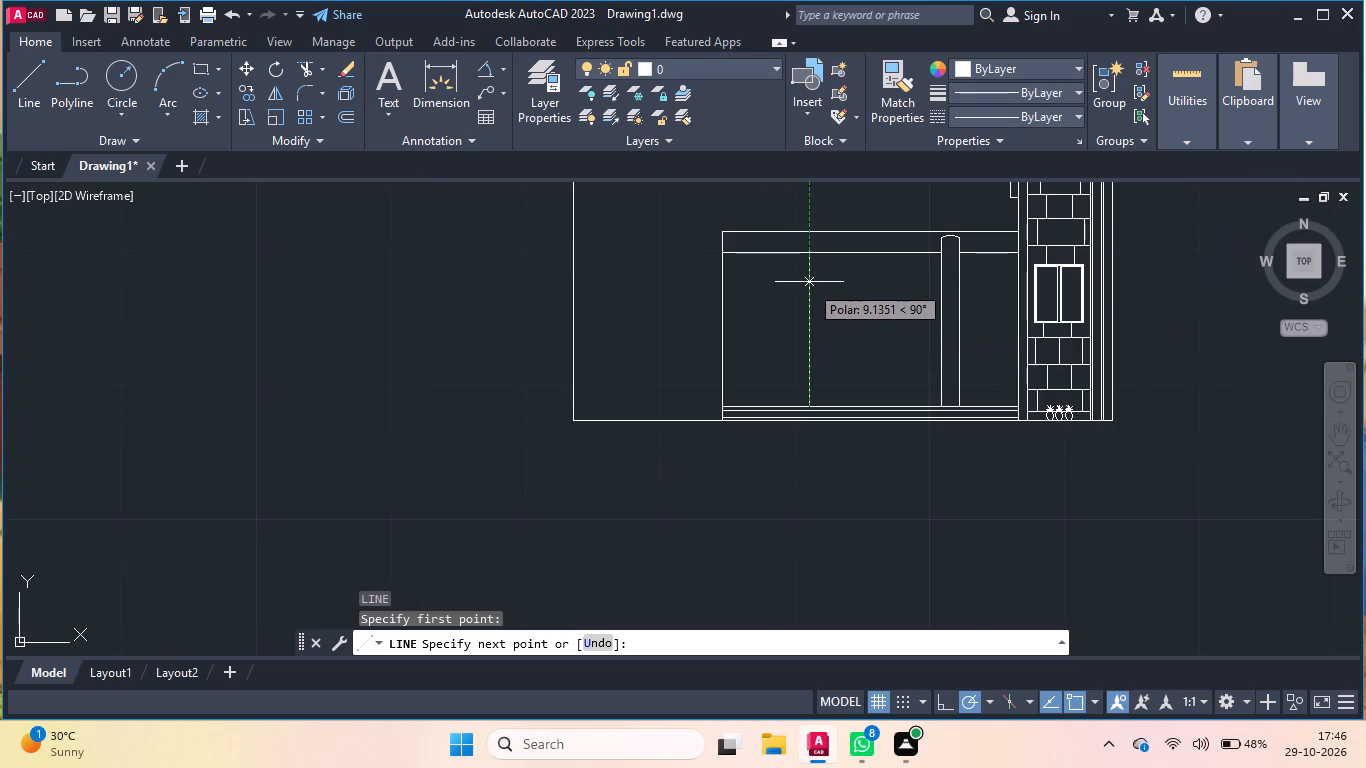
scroll(809, 282, up, 2)
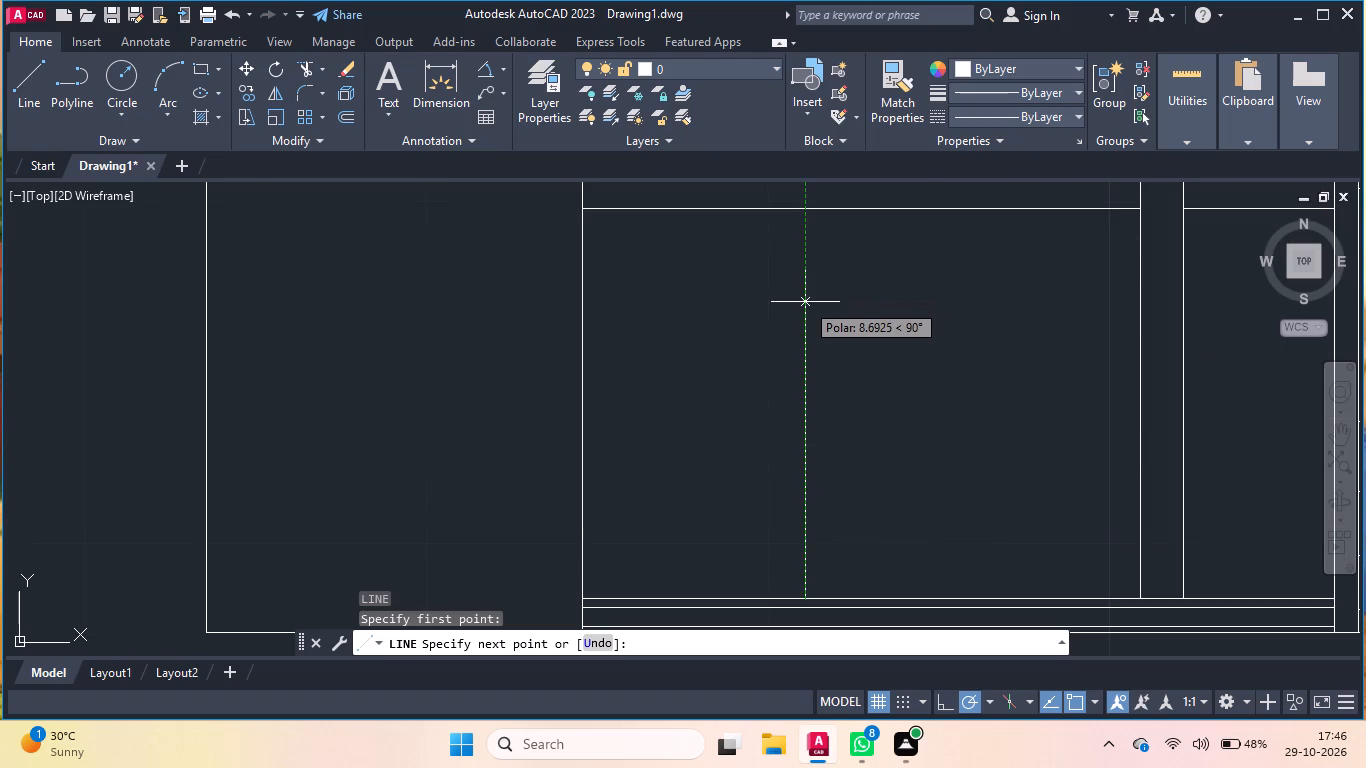
click(805, 303)
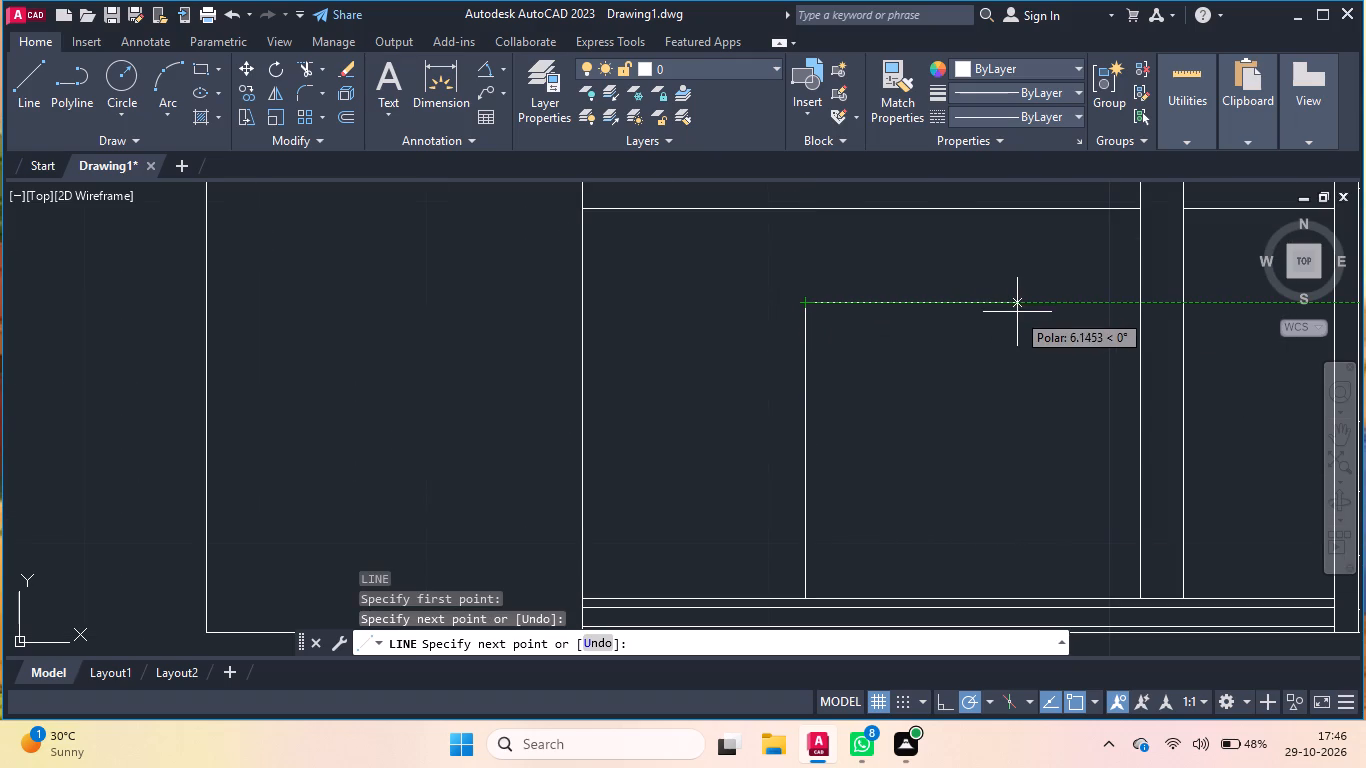
click(1014, 303)
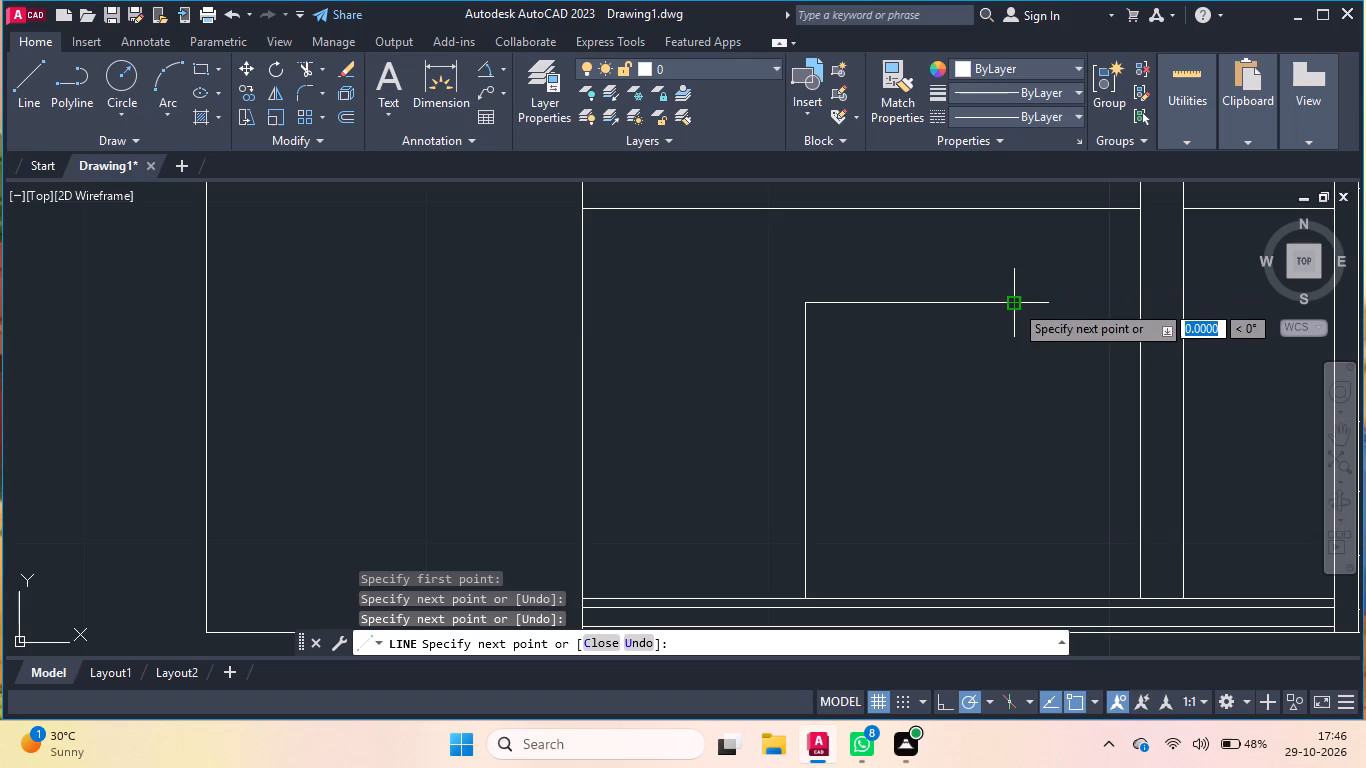
click(1014, 600)
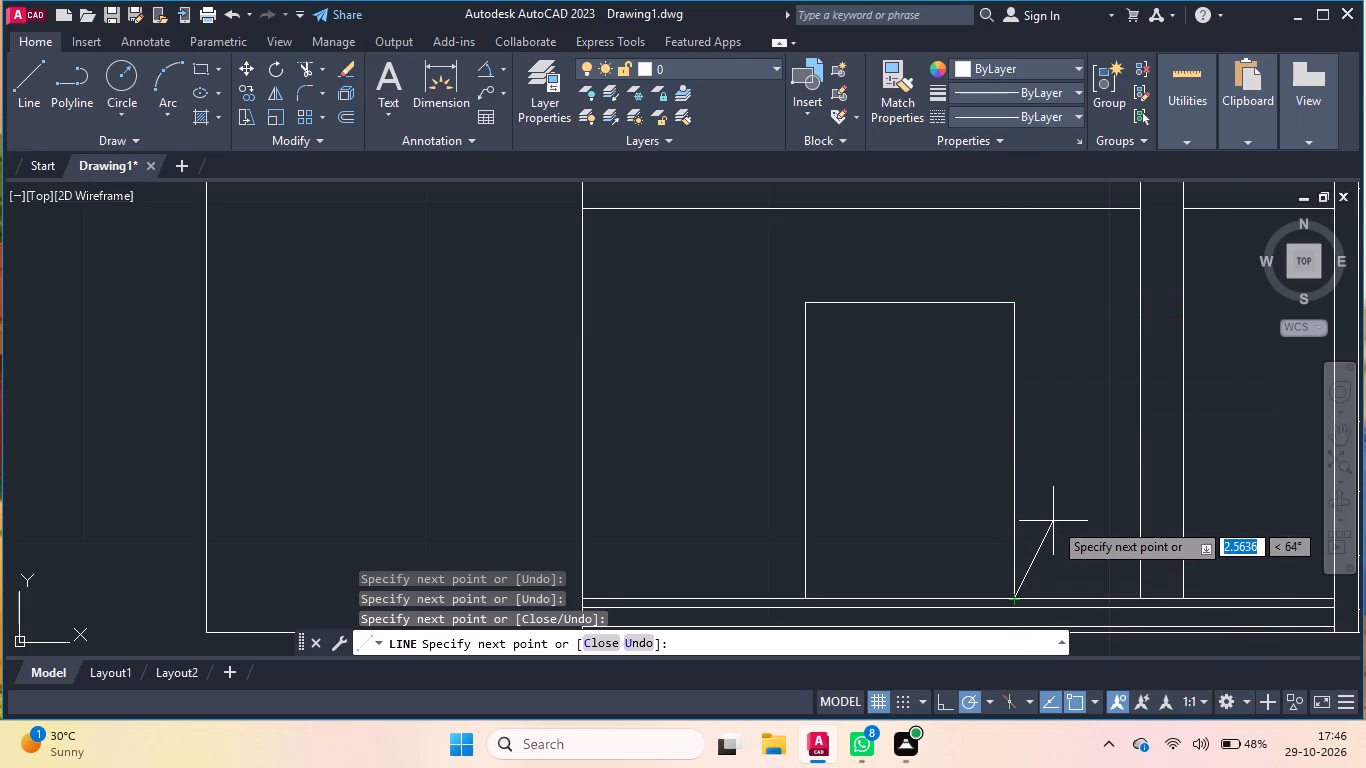
key(Return)
Draw a rectangle about 5.6 wide and 8.2 high inside the door frame, leaving a narrow gap all around.
key(Return)
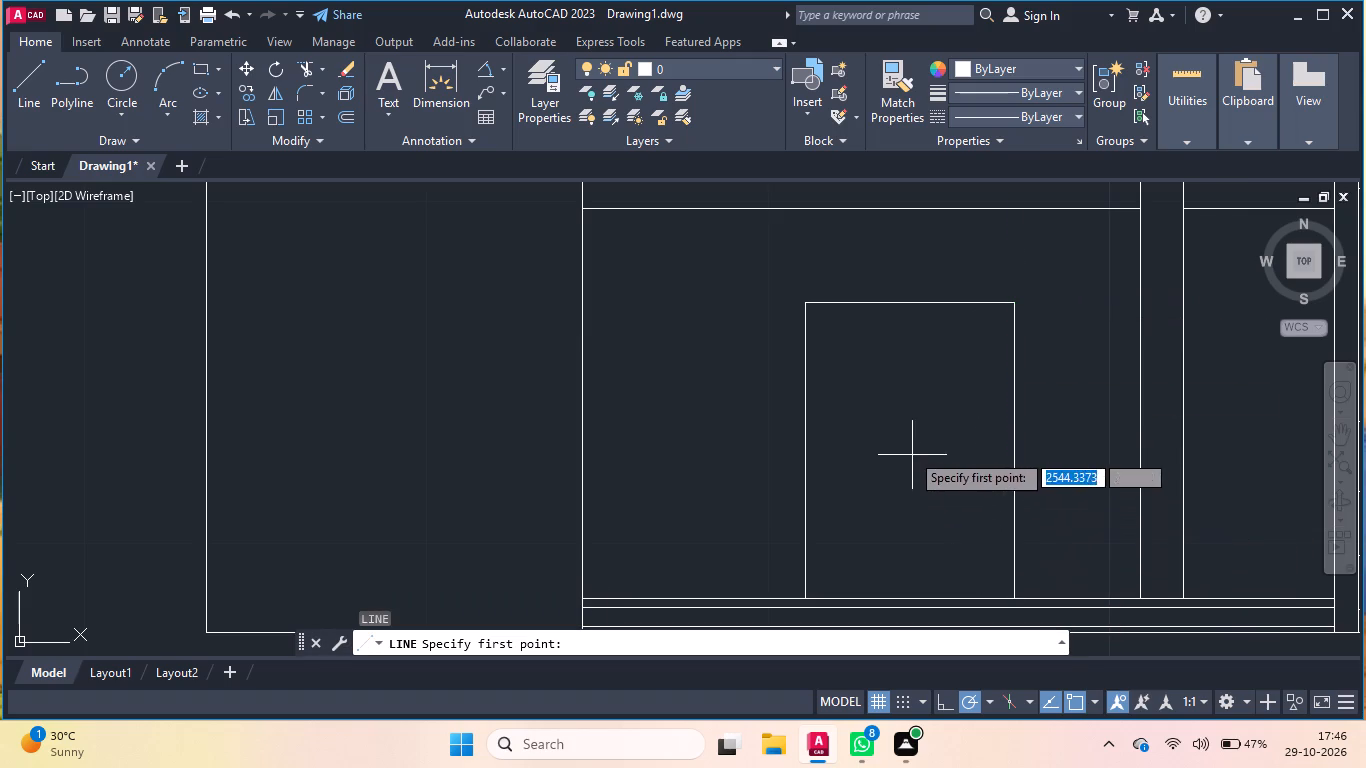
scroll(875, 297, up, 2)
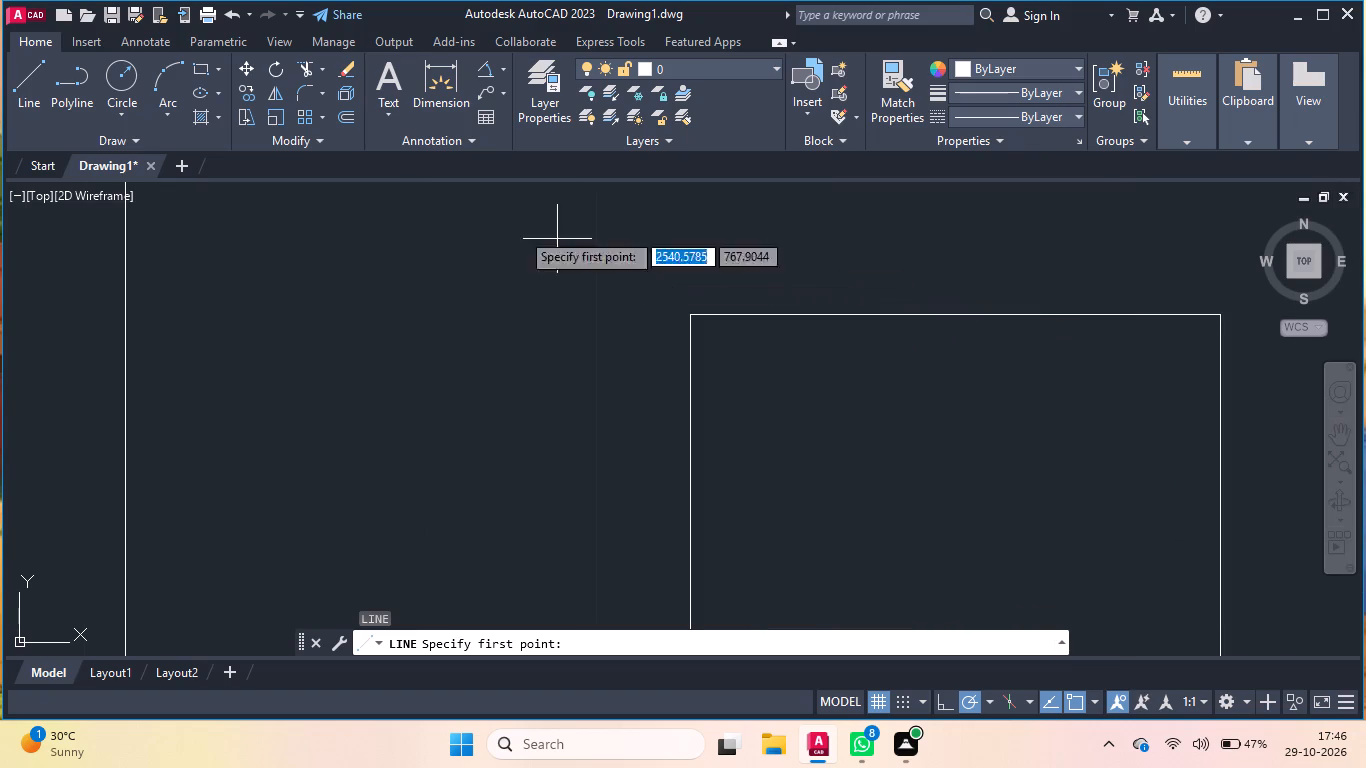
click(200, 65)
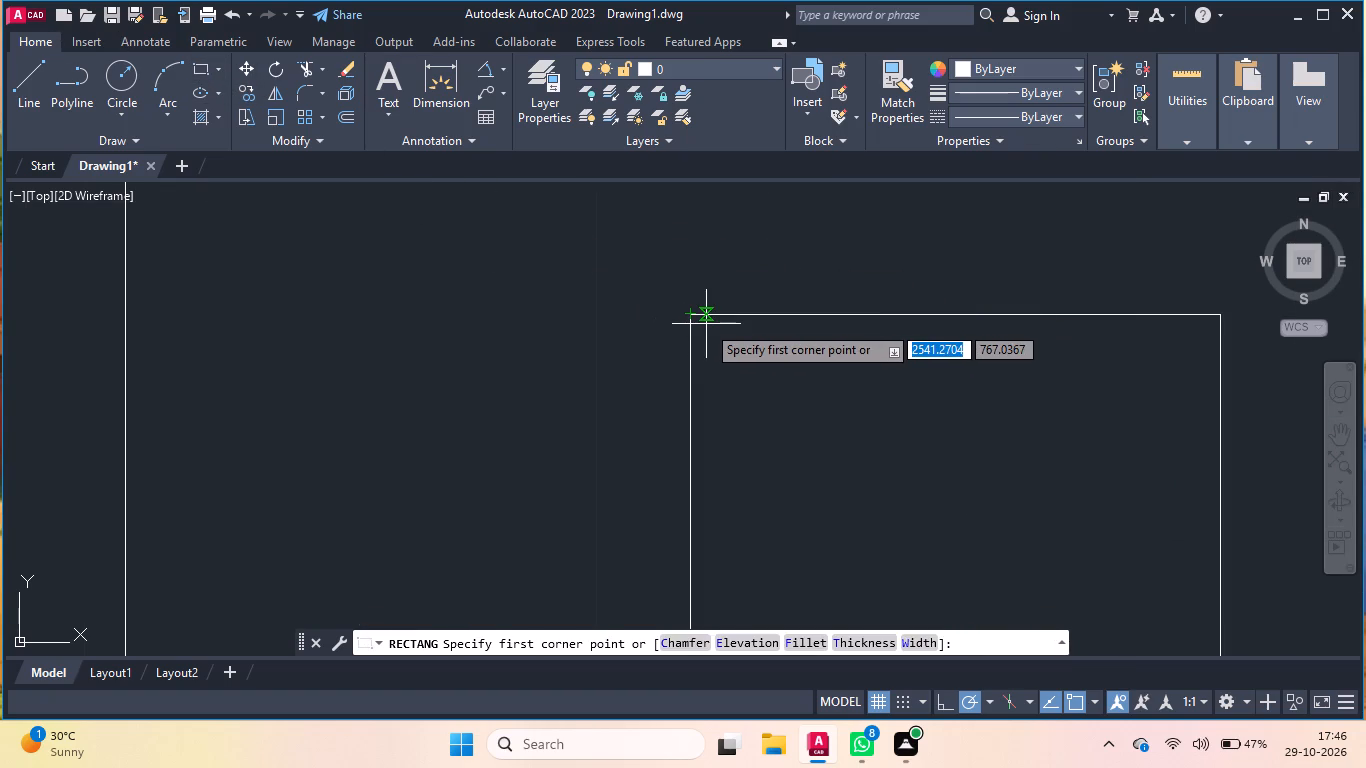
scroll(707, 324, up, 1)
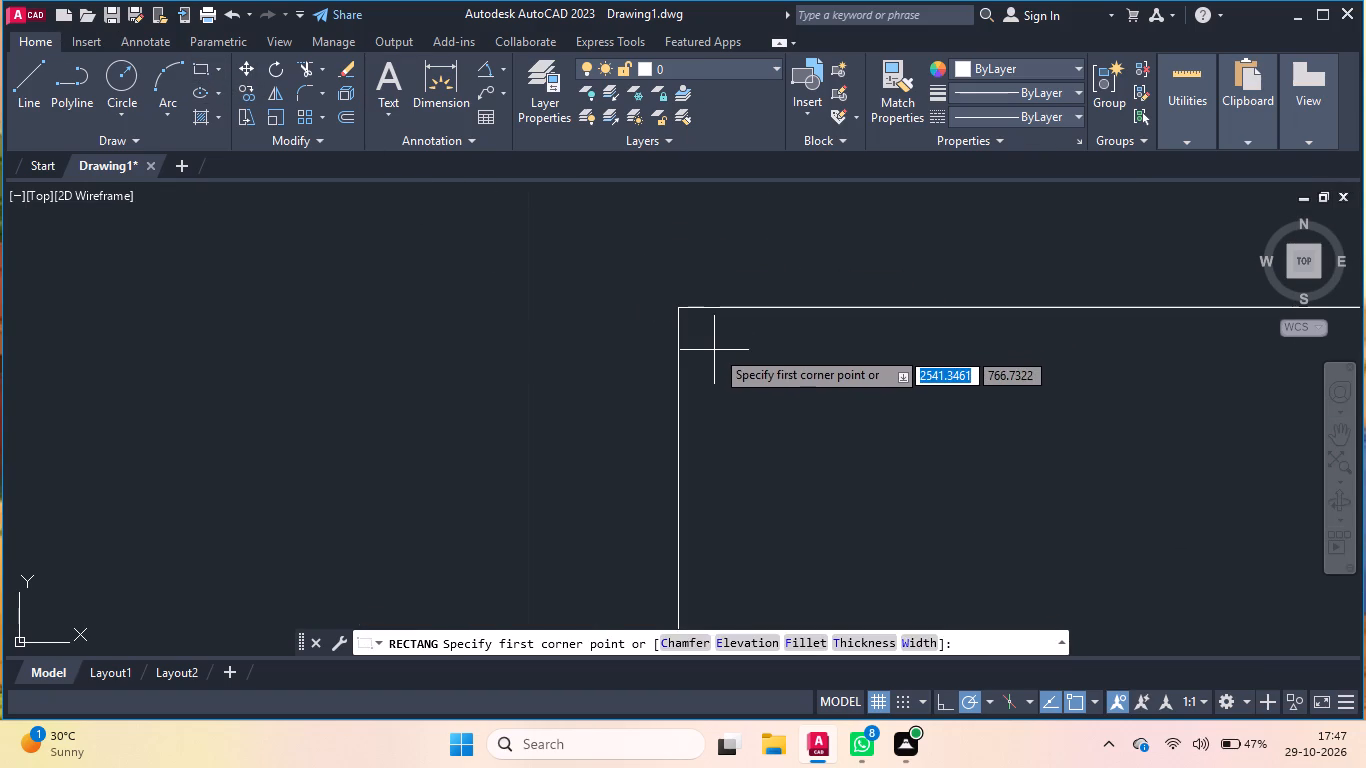
click(713, 343)
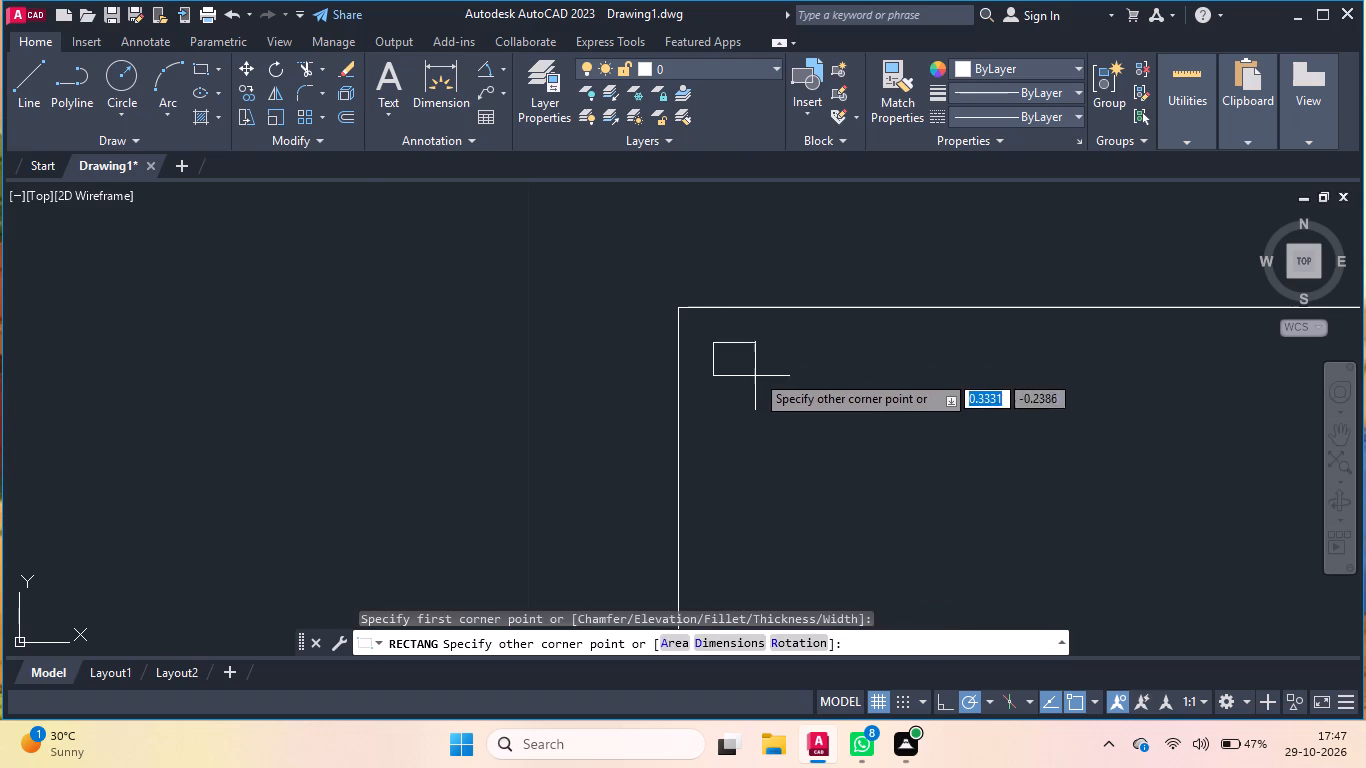
scroll(745, 331, down, 4)
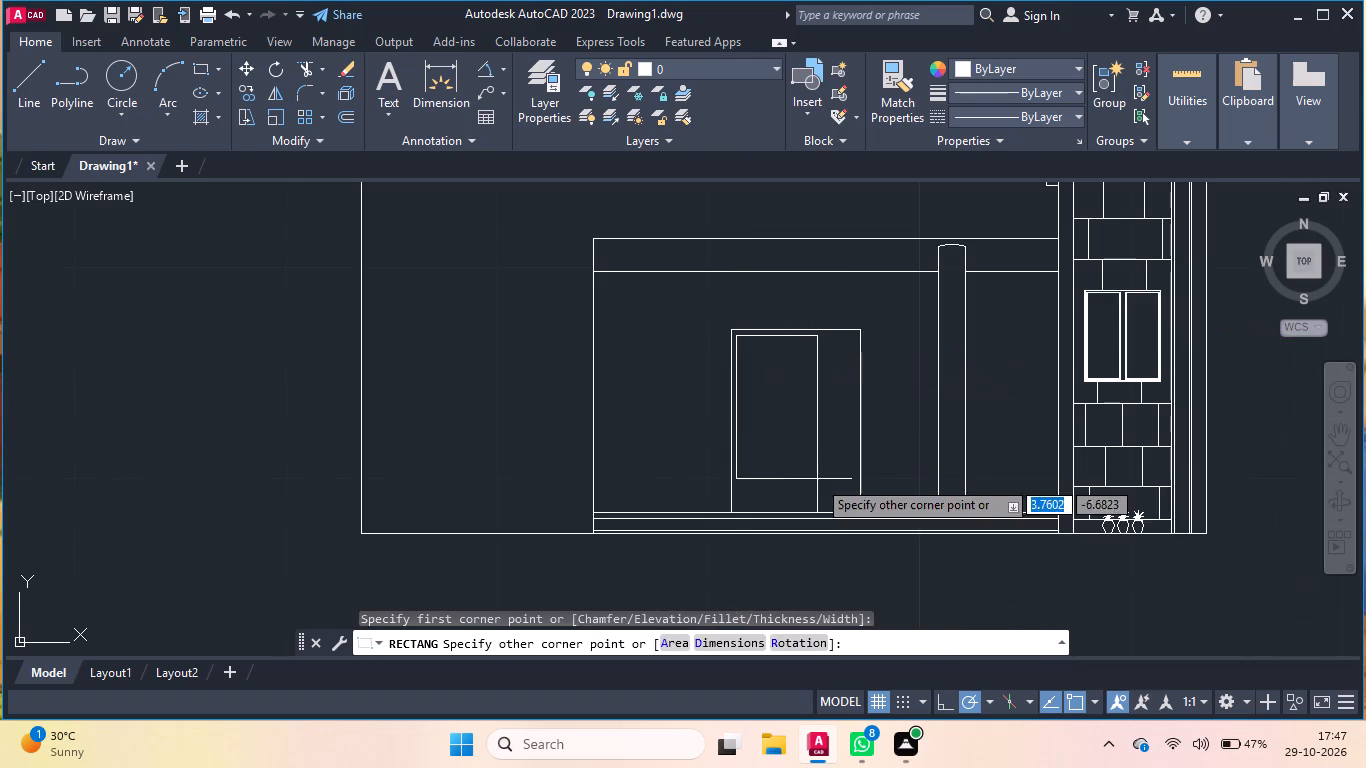
scroll(858, 515, up, 3)
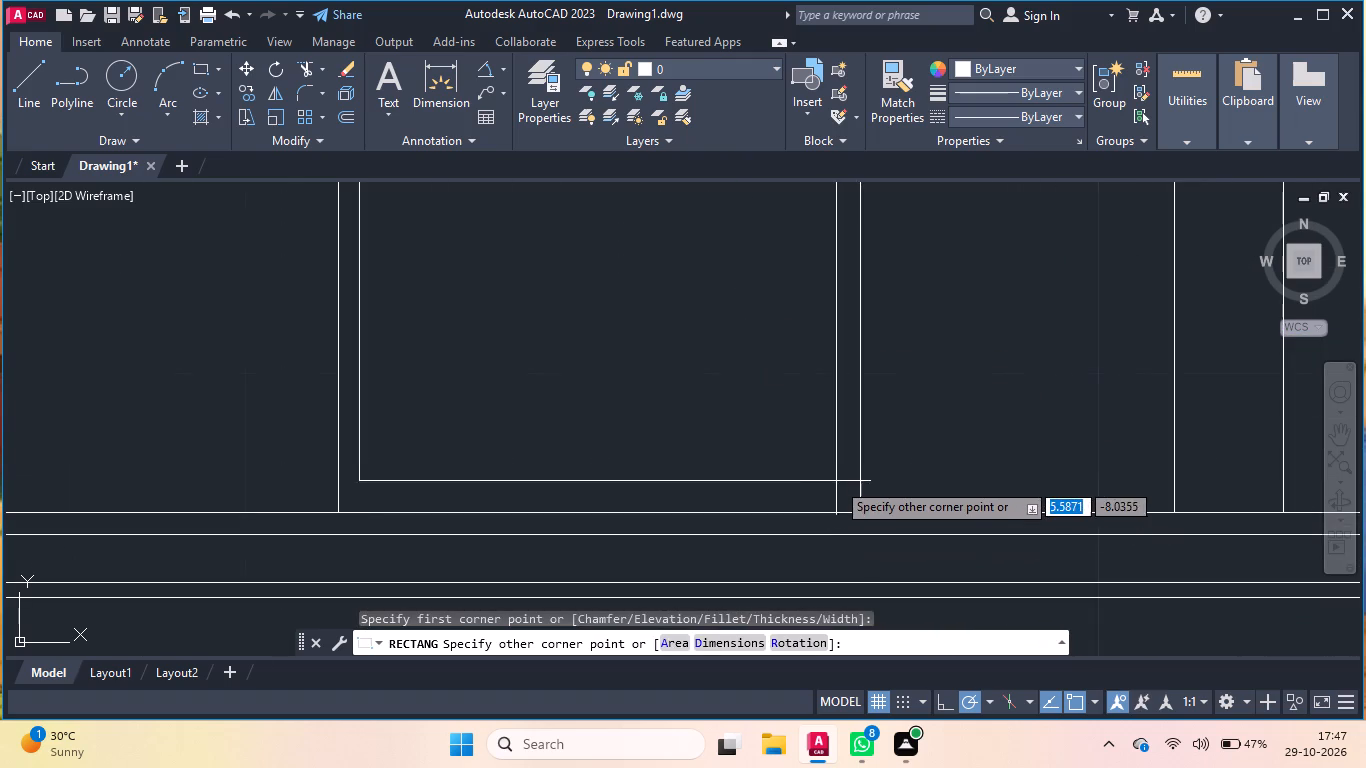
scroll(836, 480, down, 1)
scroll(836, 479, up, 1)
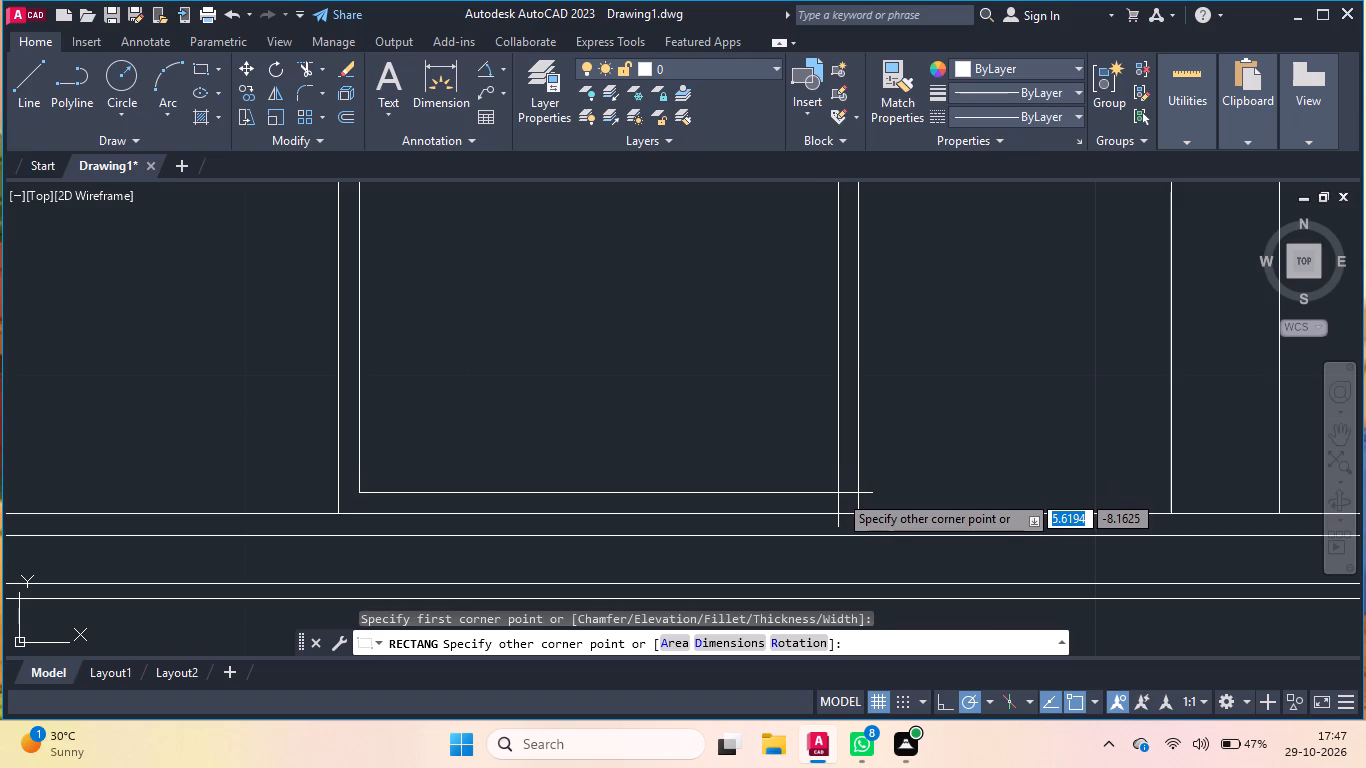
click(840, 493)
scroll(904, 495, down, 2)
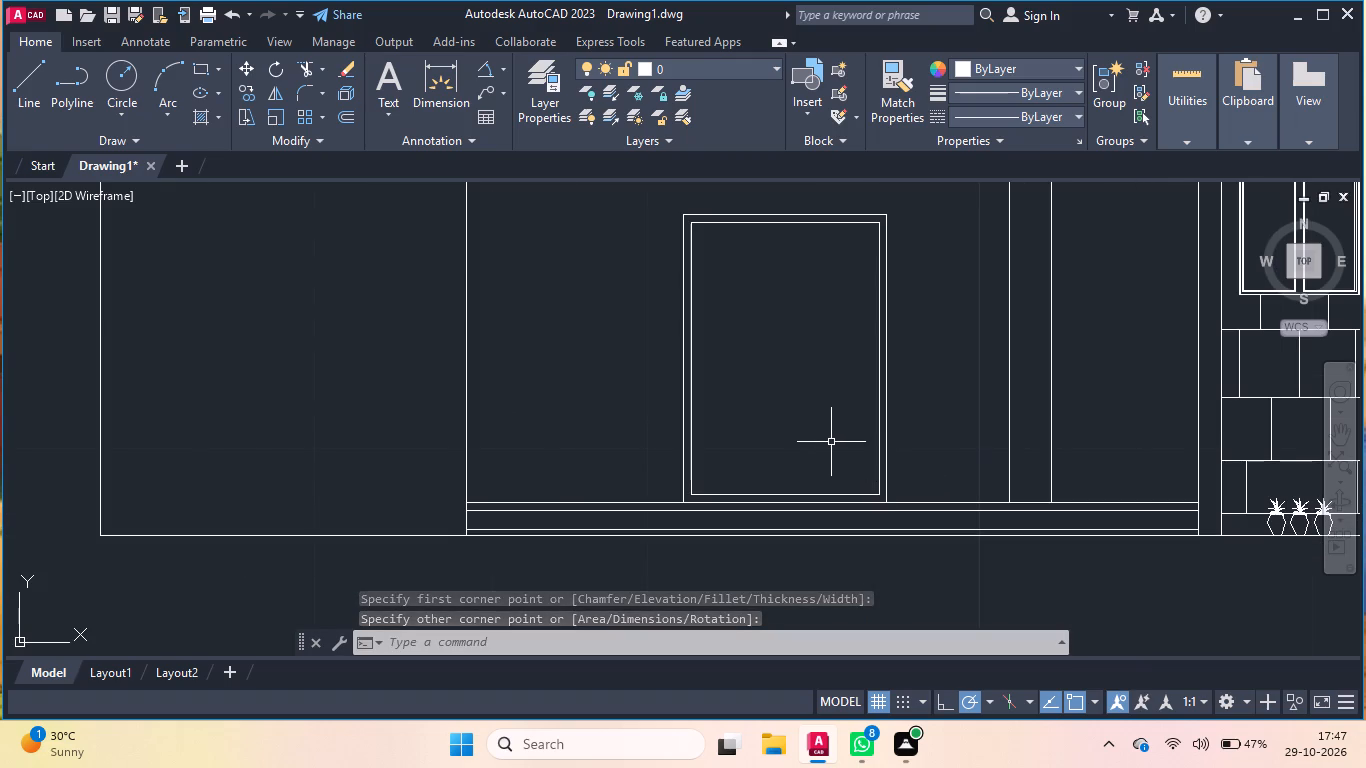
Draw a vertical line about 8.2 long from the inner rectangle's top edge to its bottom edge, near its left side.
key(l)
key(Return)
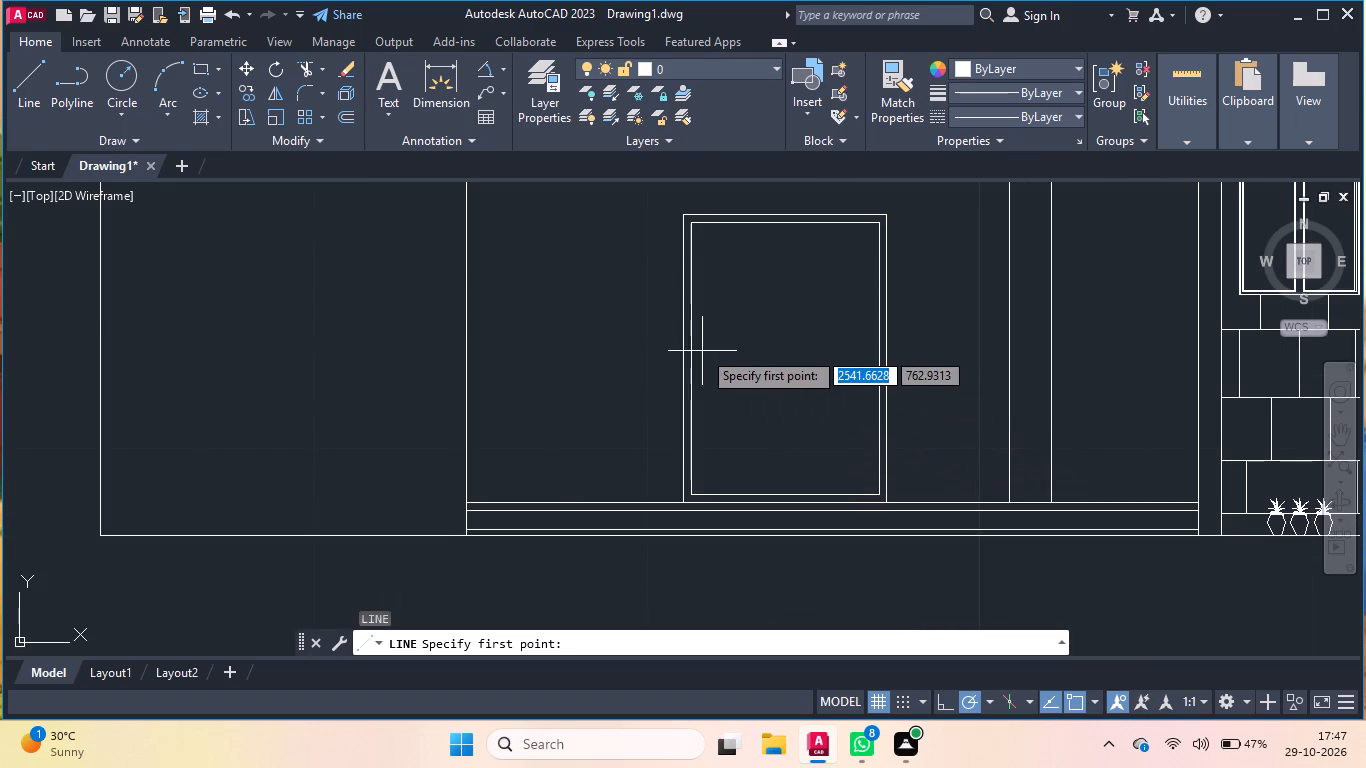
click(731, 221)
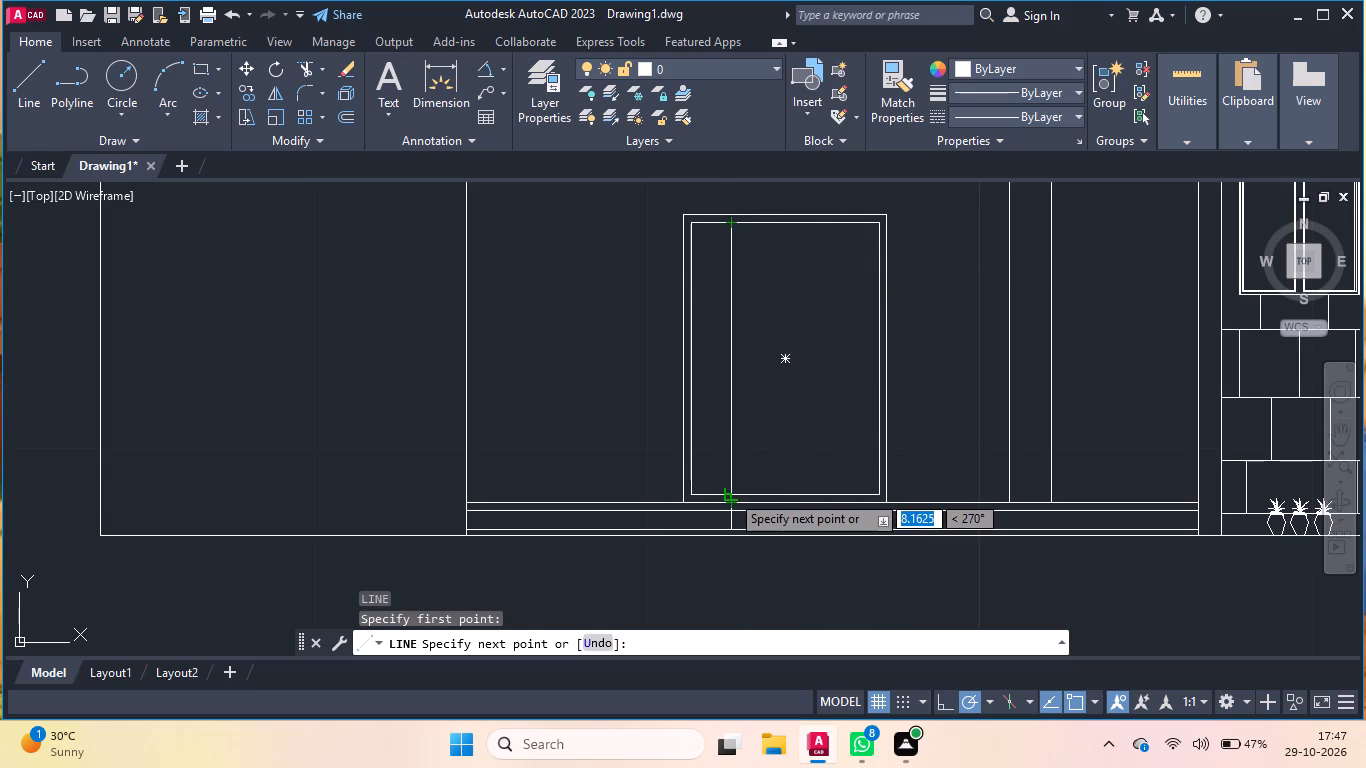
scroll(730, 493, up, 1)
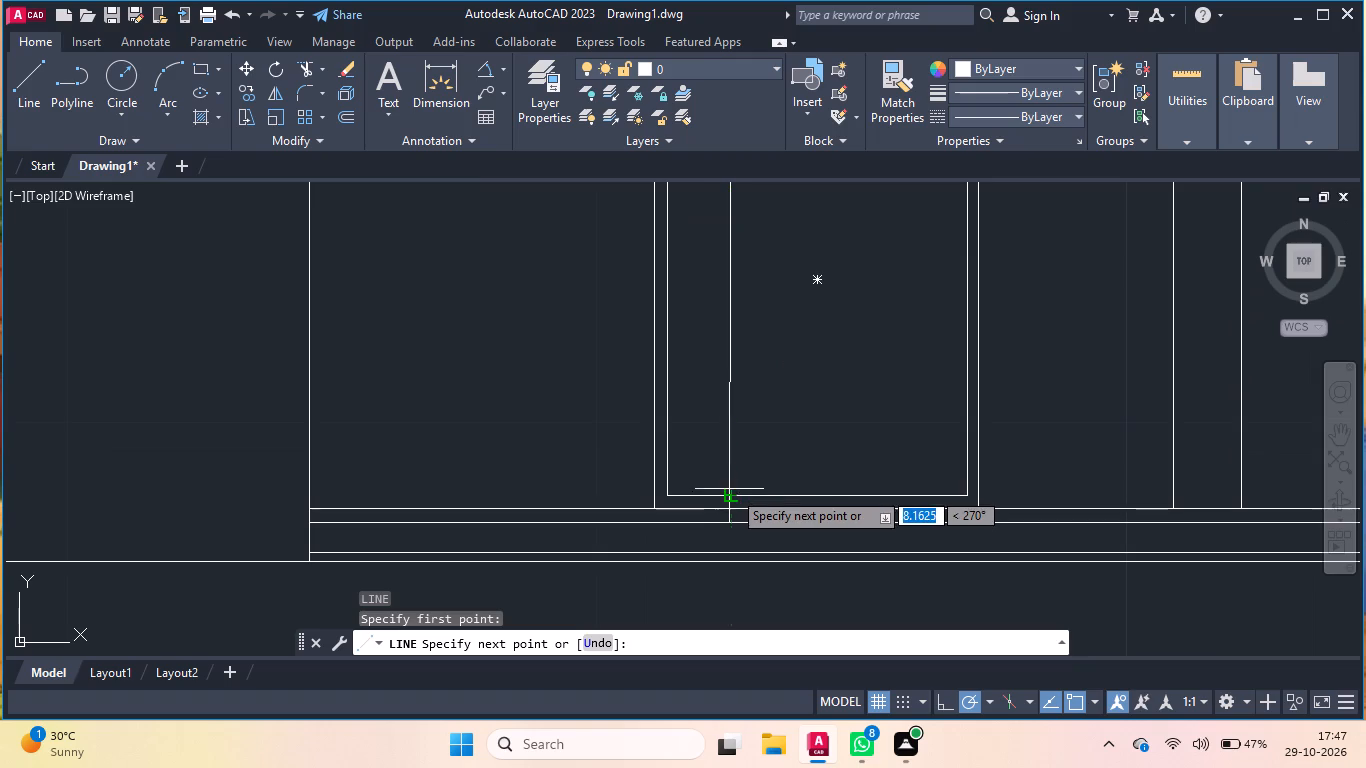
click(732, 490)
key(Return)
Draw two horizontal lines from the door's inner vertical line to the inner rectangle's right side, one near the top and one near the bottom.
key(Return)
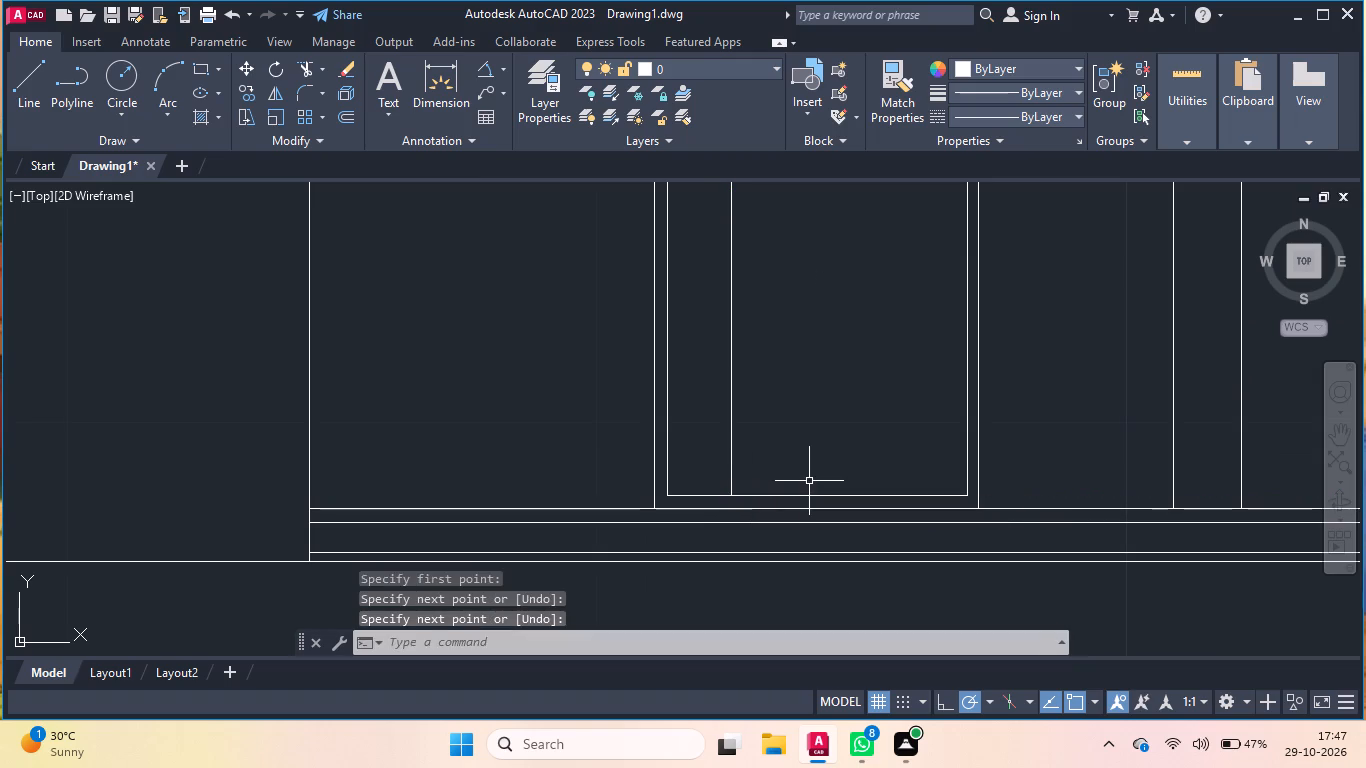
scroll(809, 481, down, 2)
scroll(811, 363, up, 1)
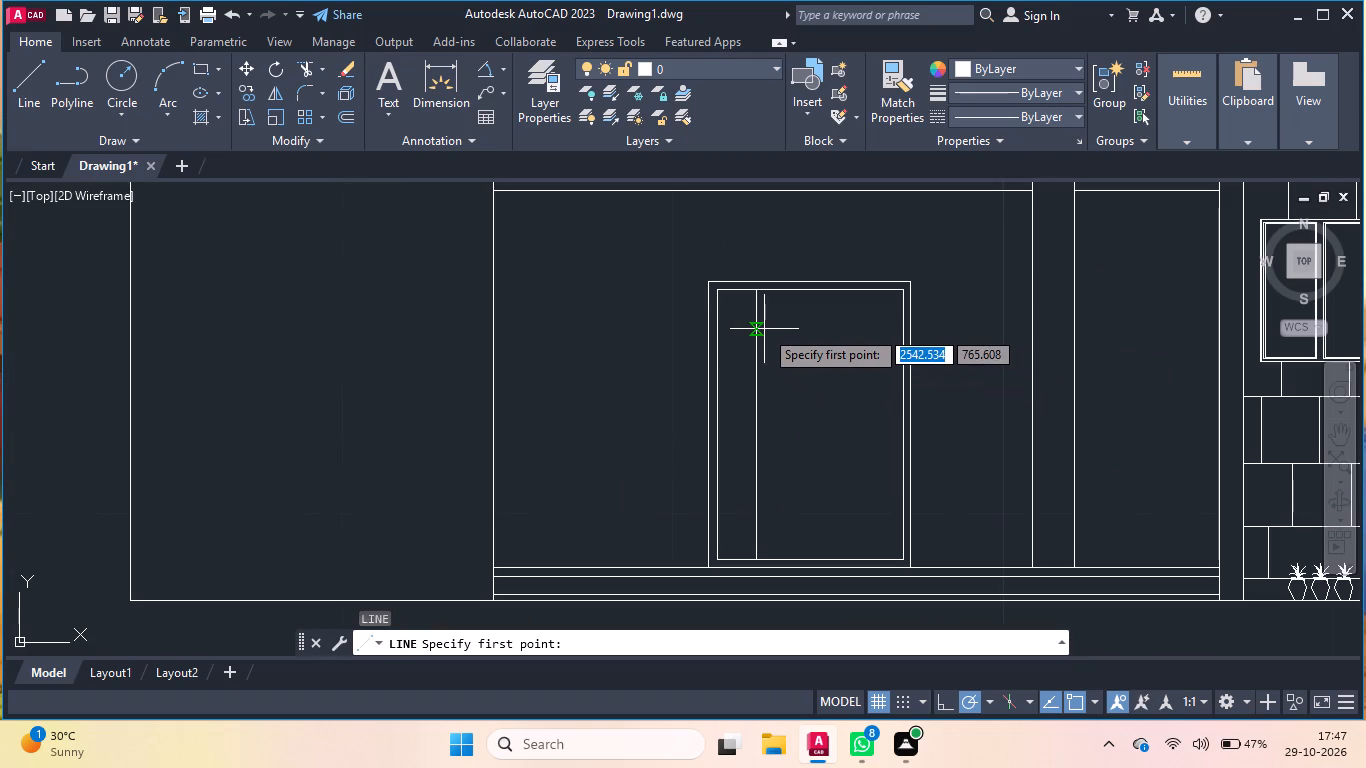
click(755, 336)
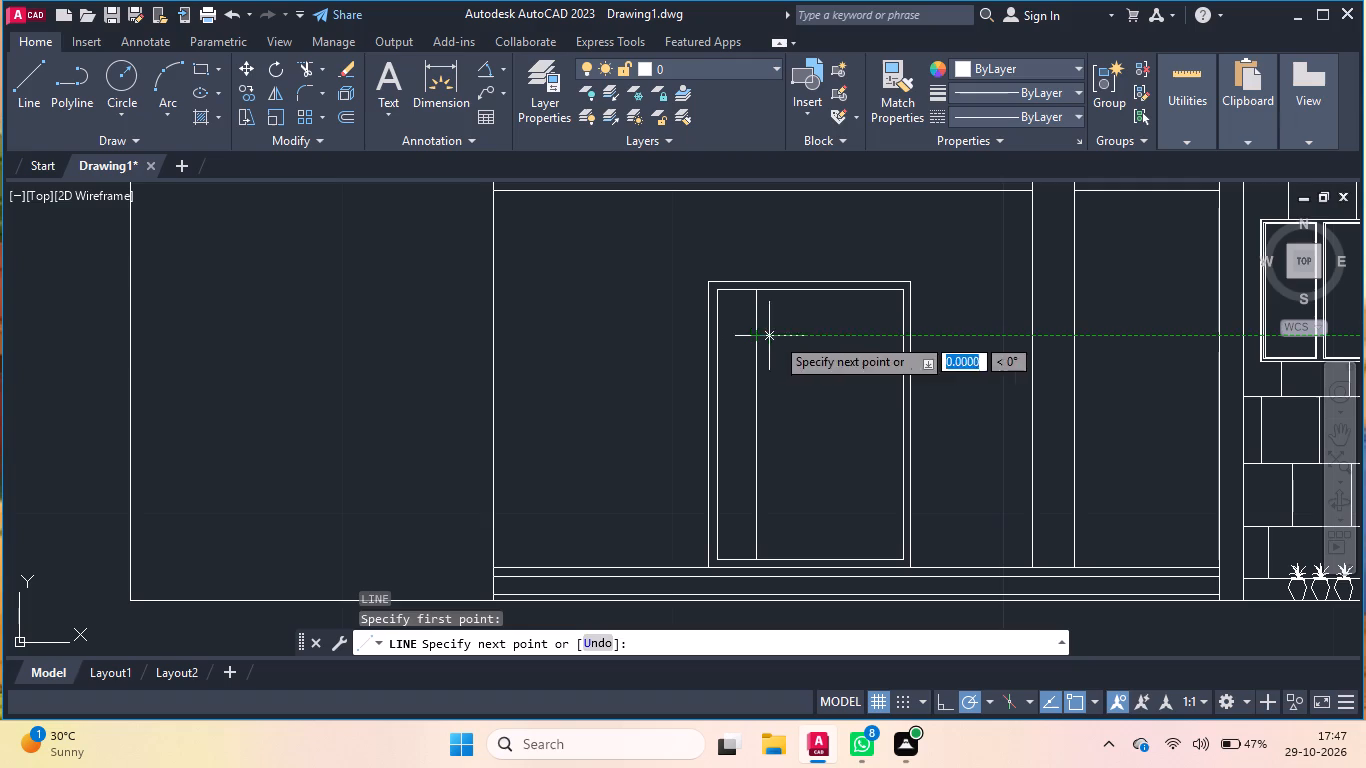
click(901, 335)
key(Return)
key(Return)
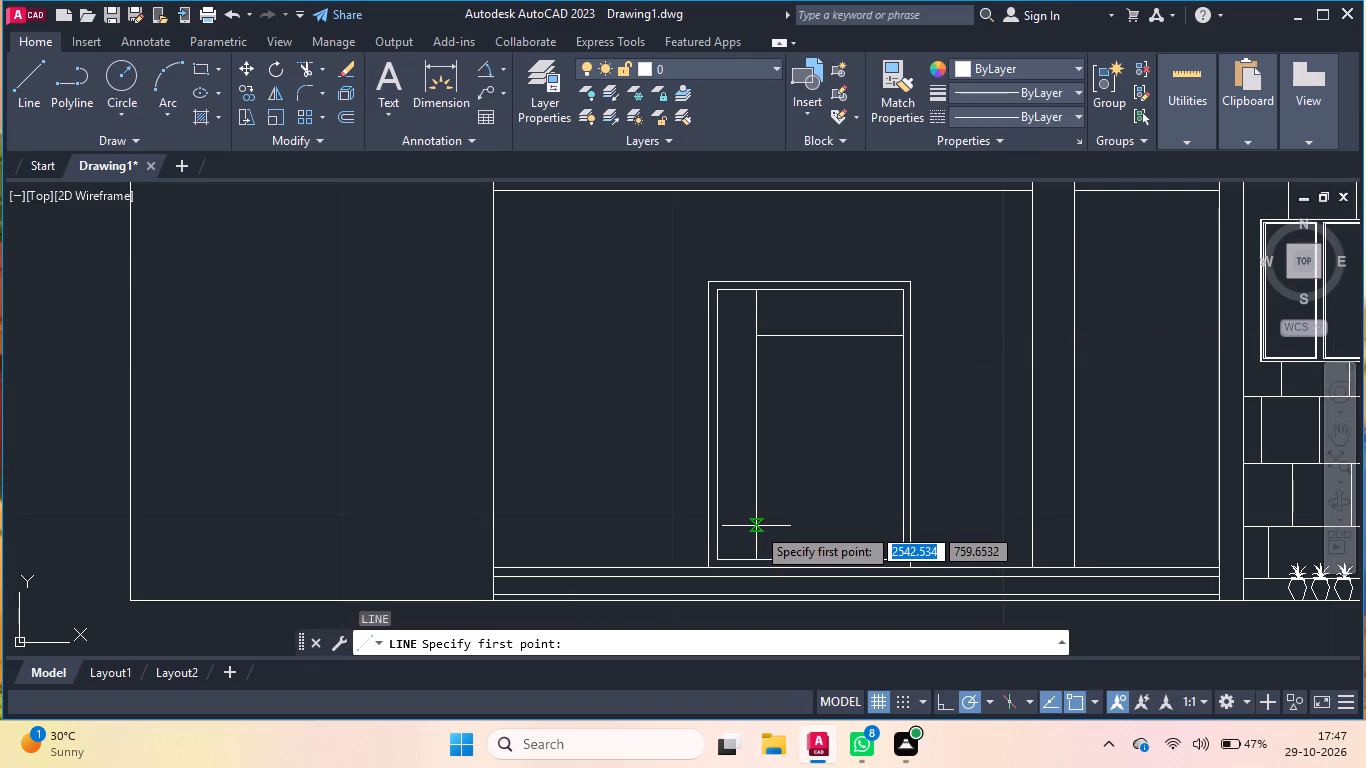
click(755, 519)
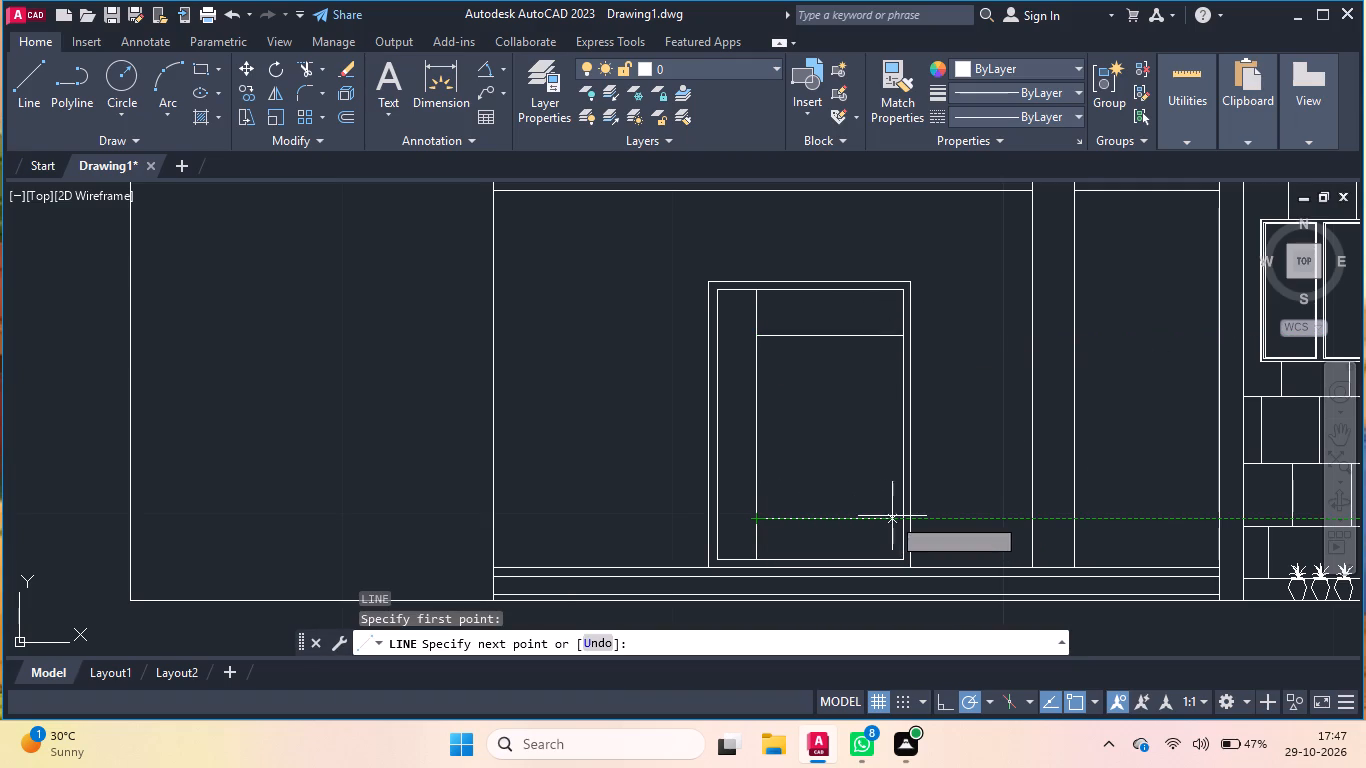
click(898, 516)
key(Return)
Draw a vertical line between the door's two new horizontal lines, right of the middle of the panel they enclose.
key(Return)
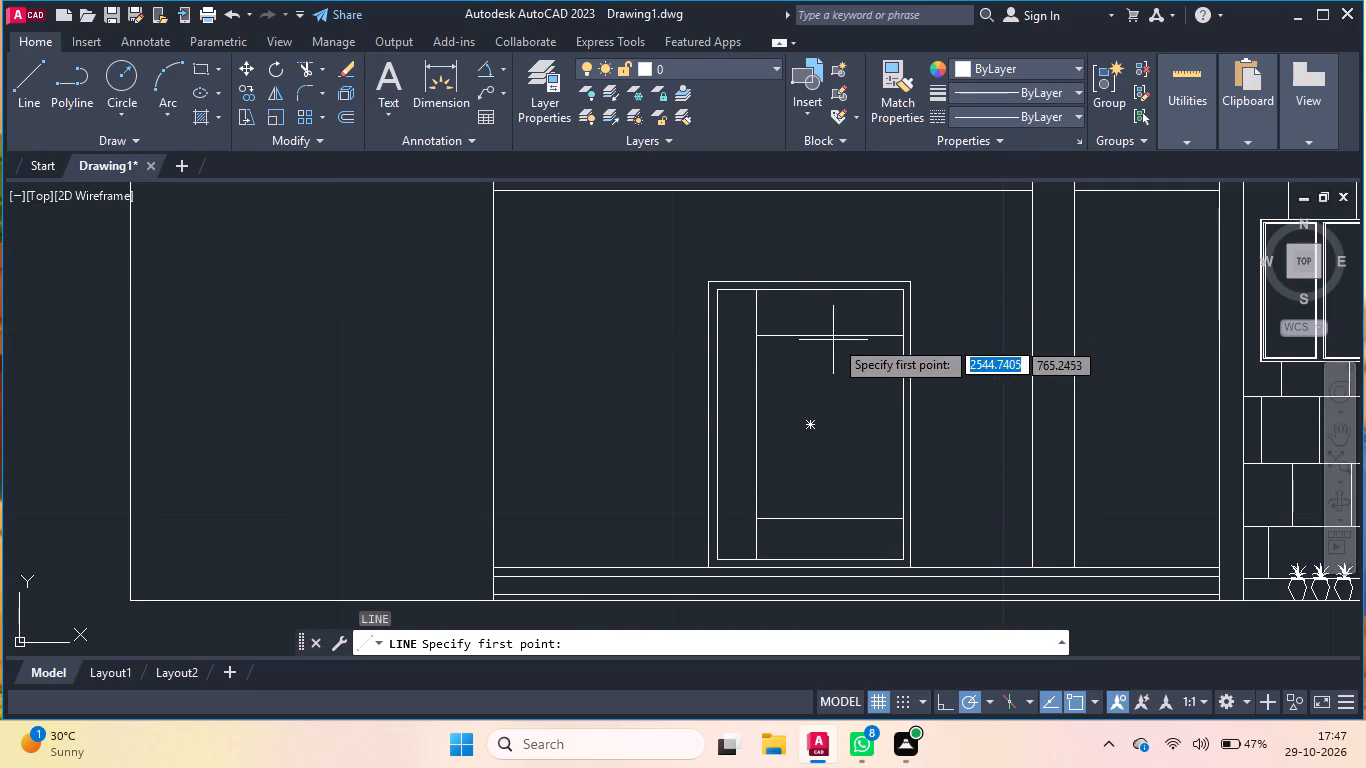
click(859, 335)
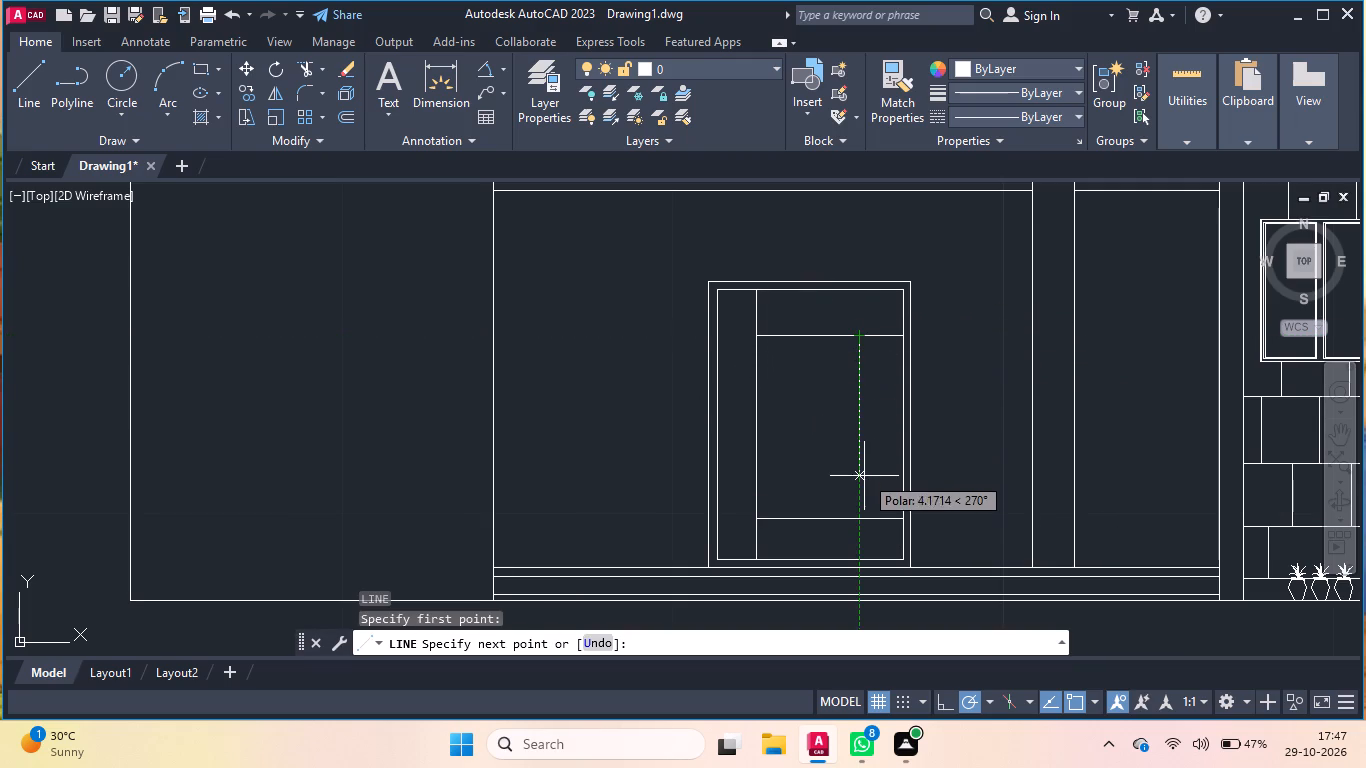
click(864, 513)
key(Return)
Draw a second vertical line about 5.5 long between the two horizontal lines, just left of the panel's existing vertical line.
key(Return)
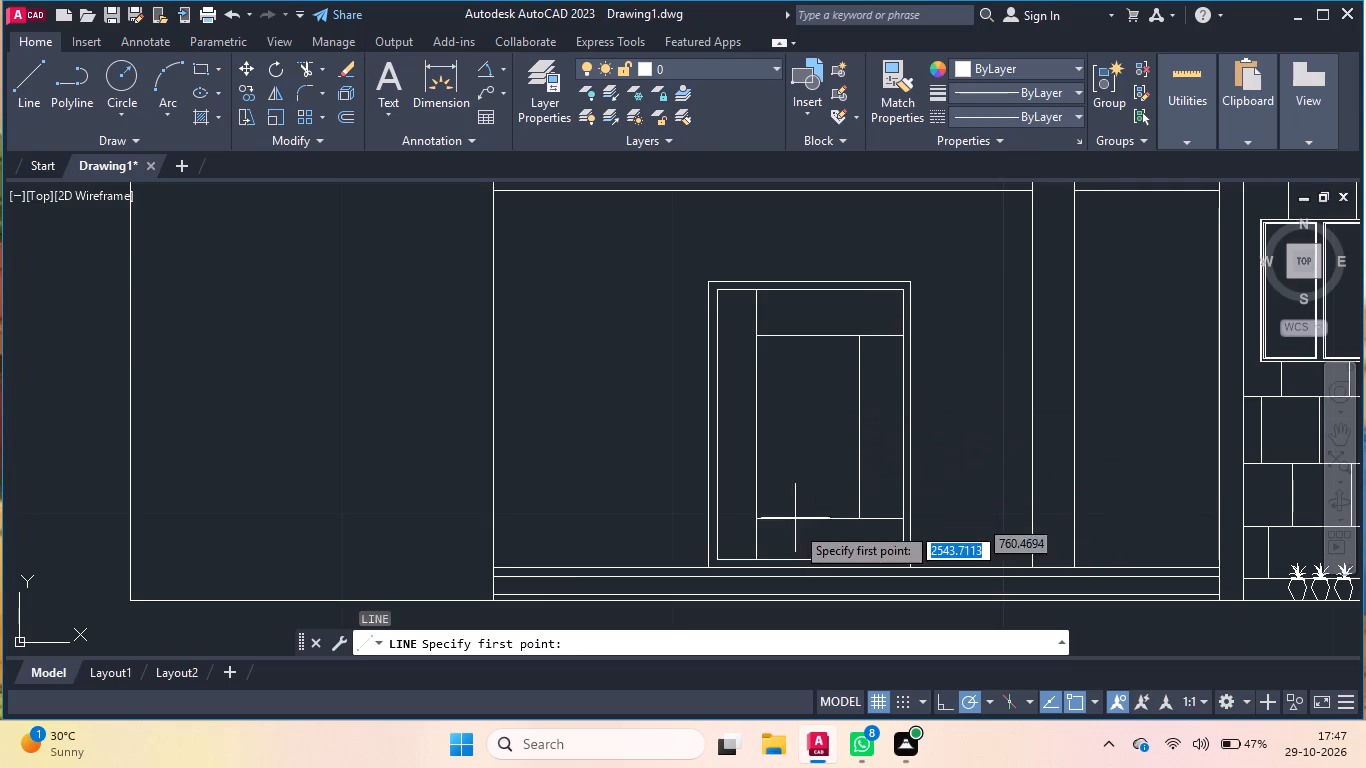
scroll(790, 558, up, 2)
scroll(933, 436, down, 3)
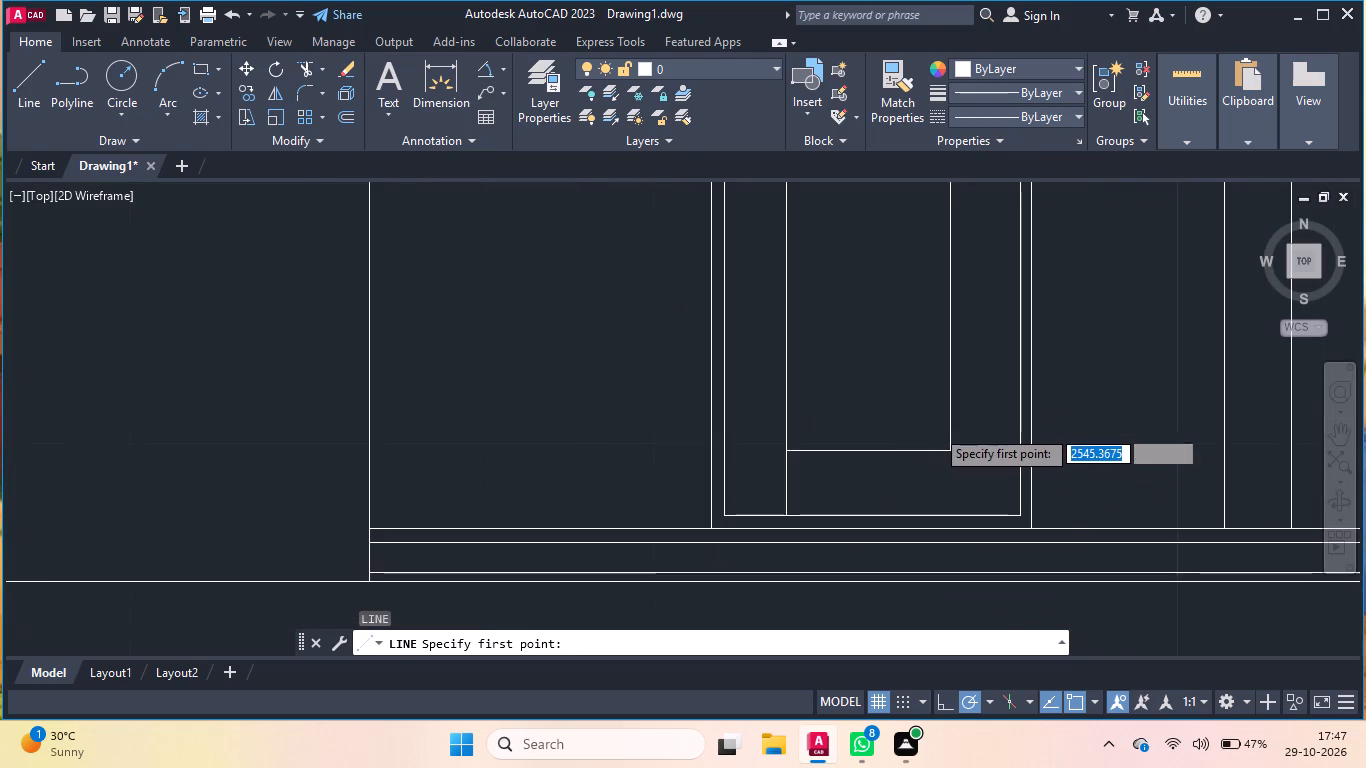
scroll(932, 317, up, 2)
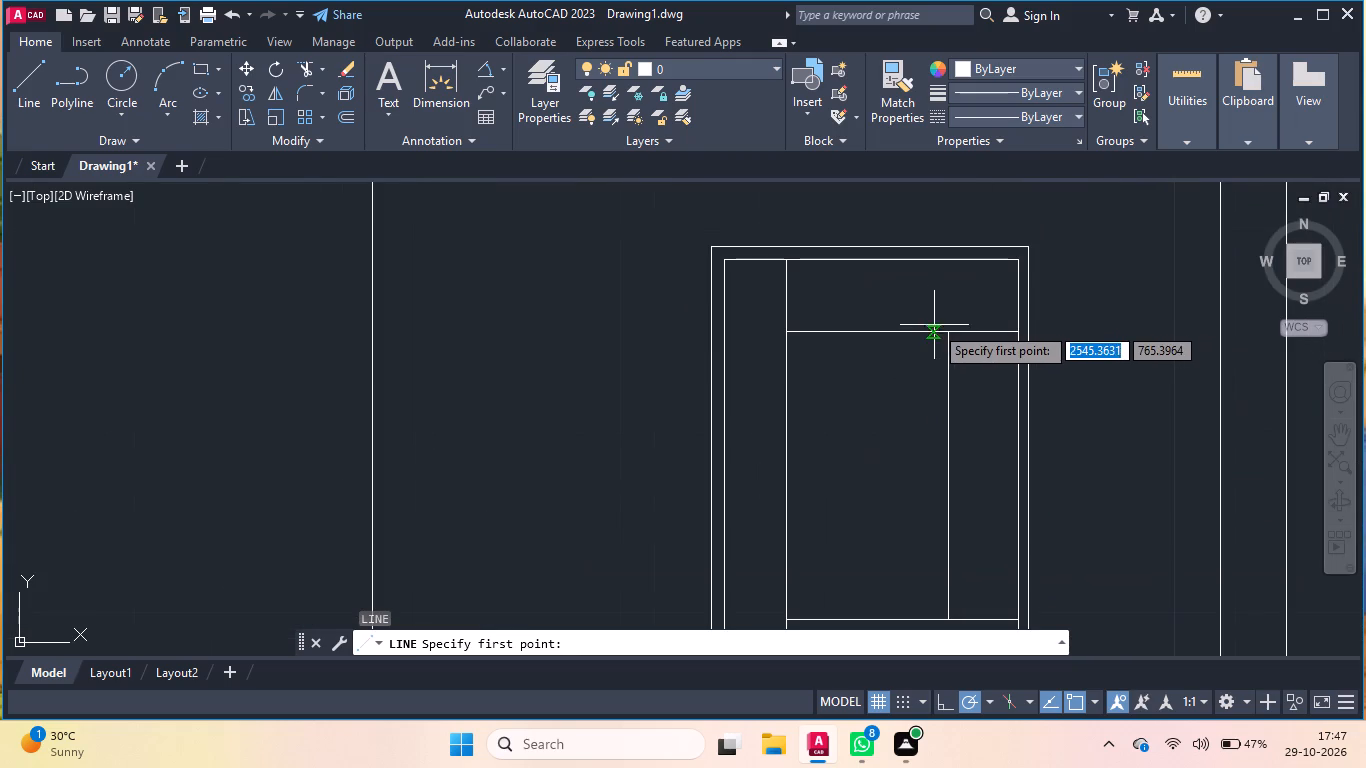
scroll(936, 333, up, 3)
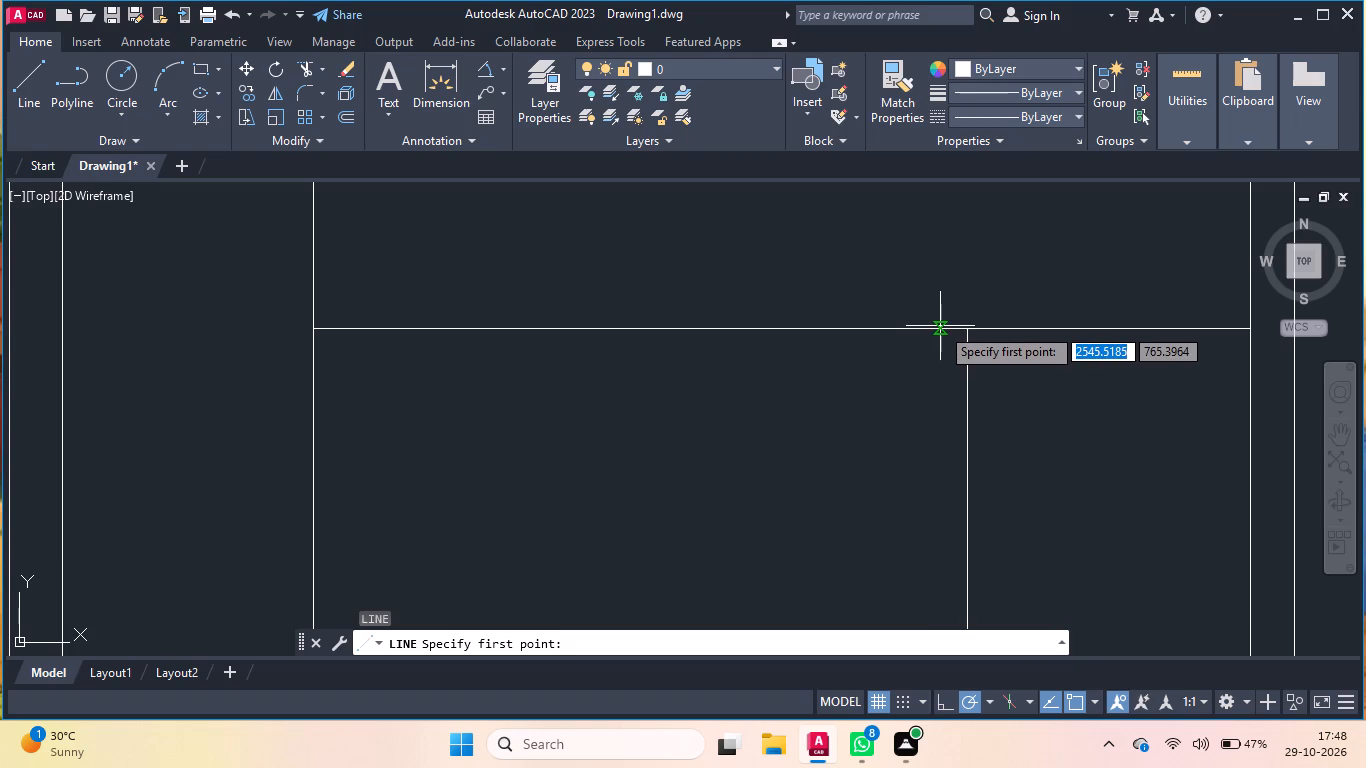
scroll(940, 327, up, 2)
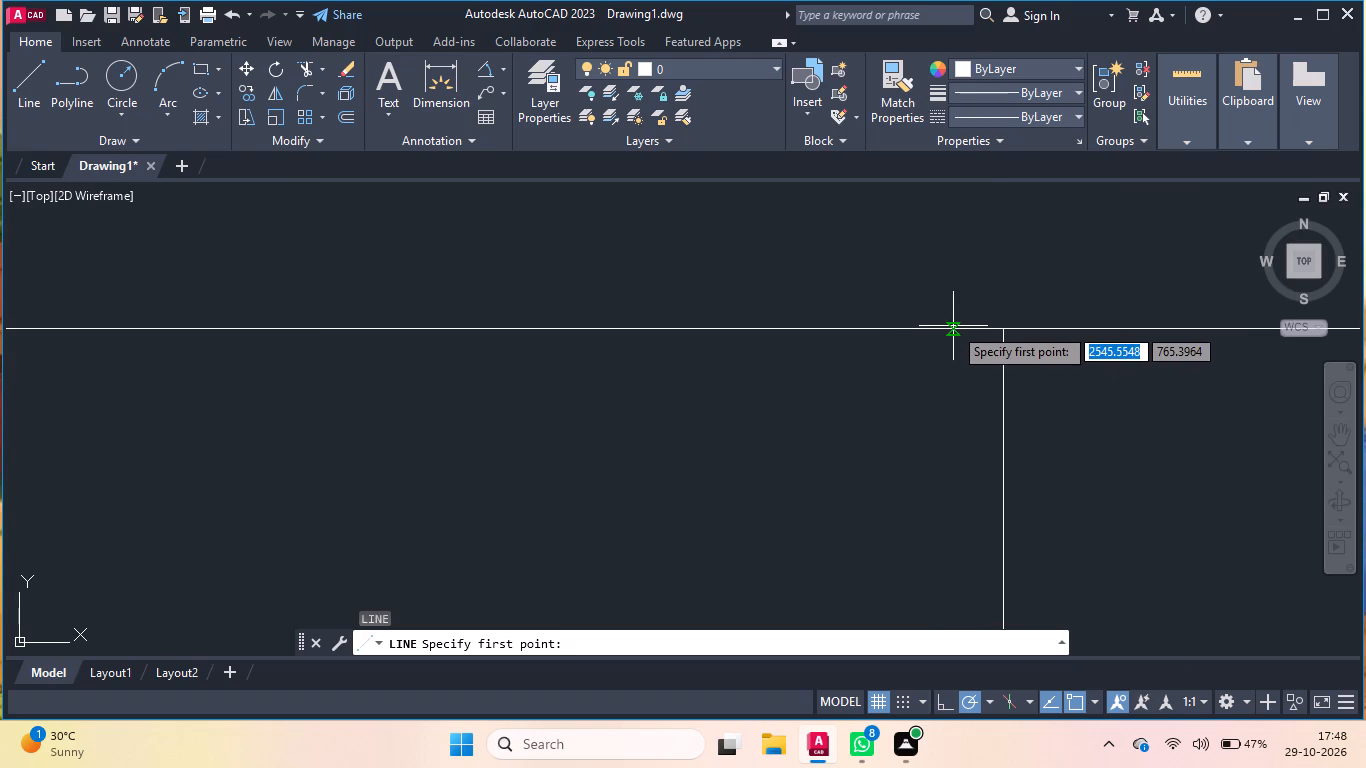
click(955, 328)
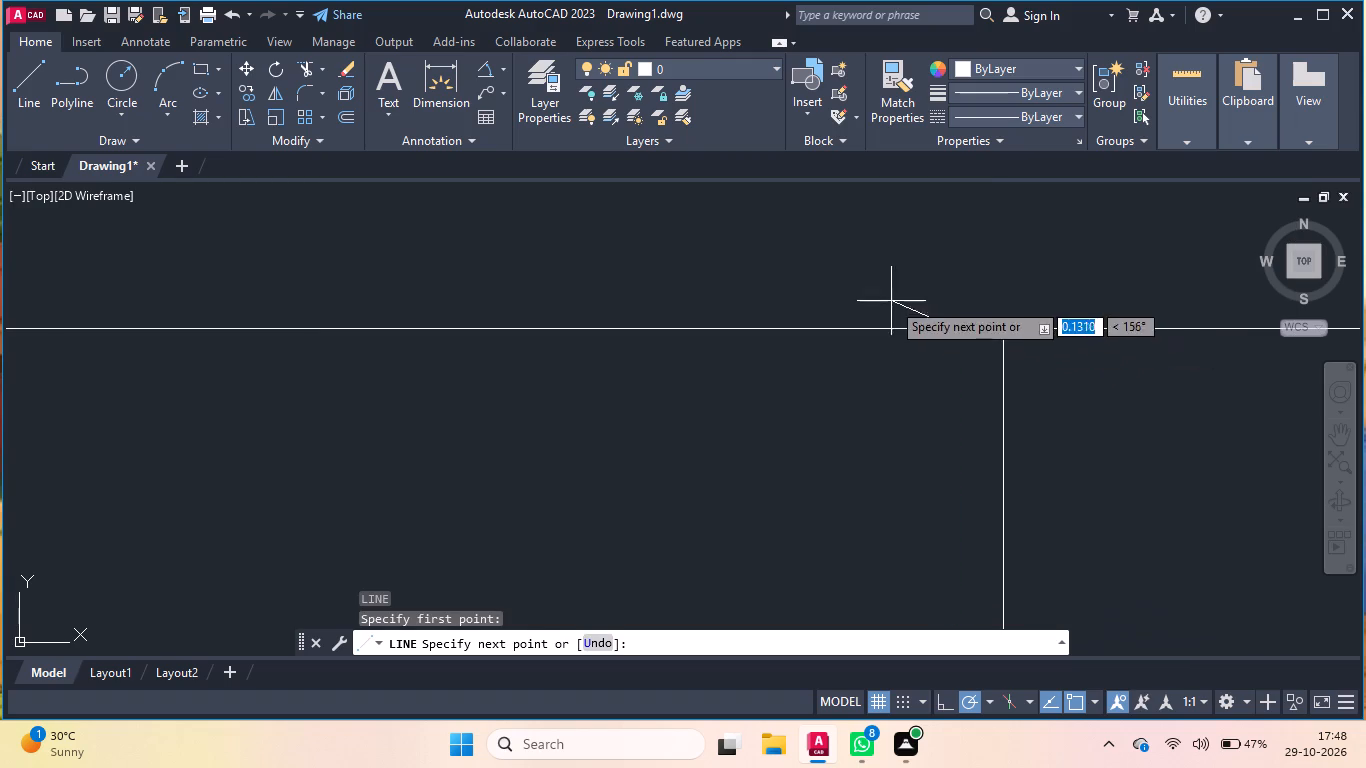
scroll(896, 294, down, 6)
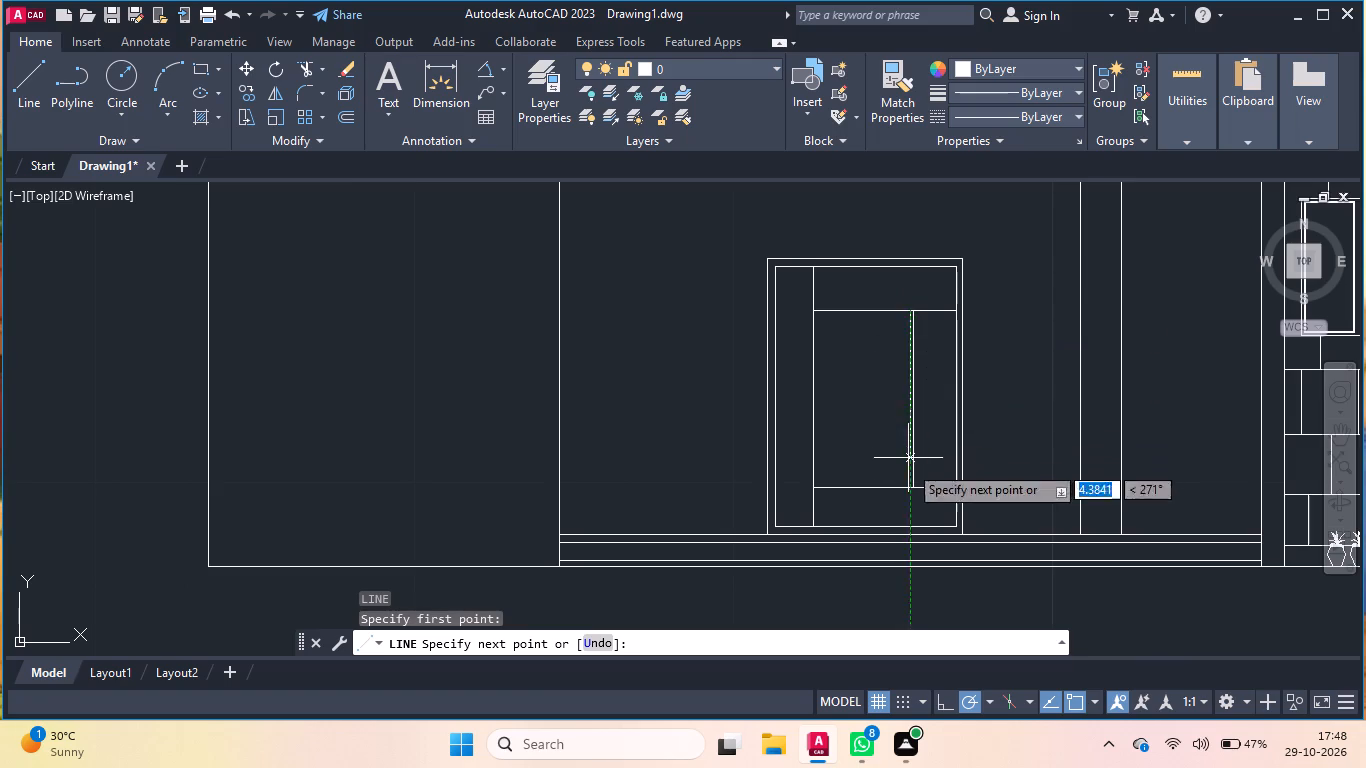
scroll(906, 483, up, 2)
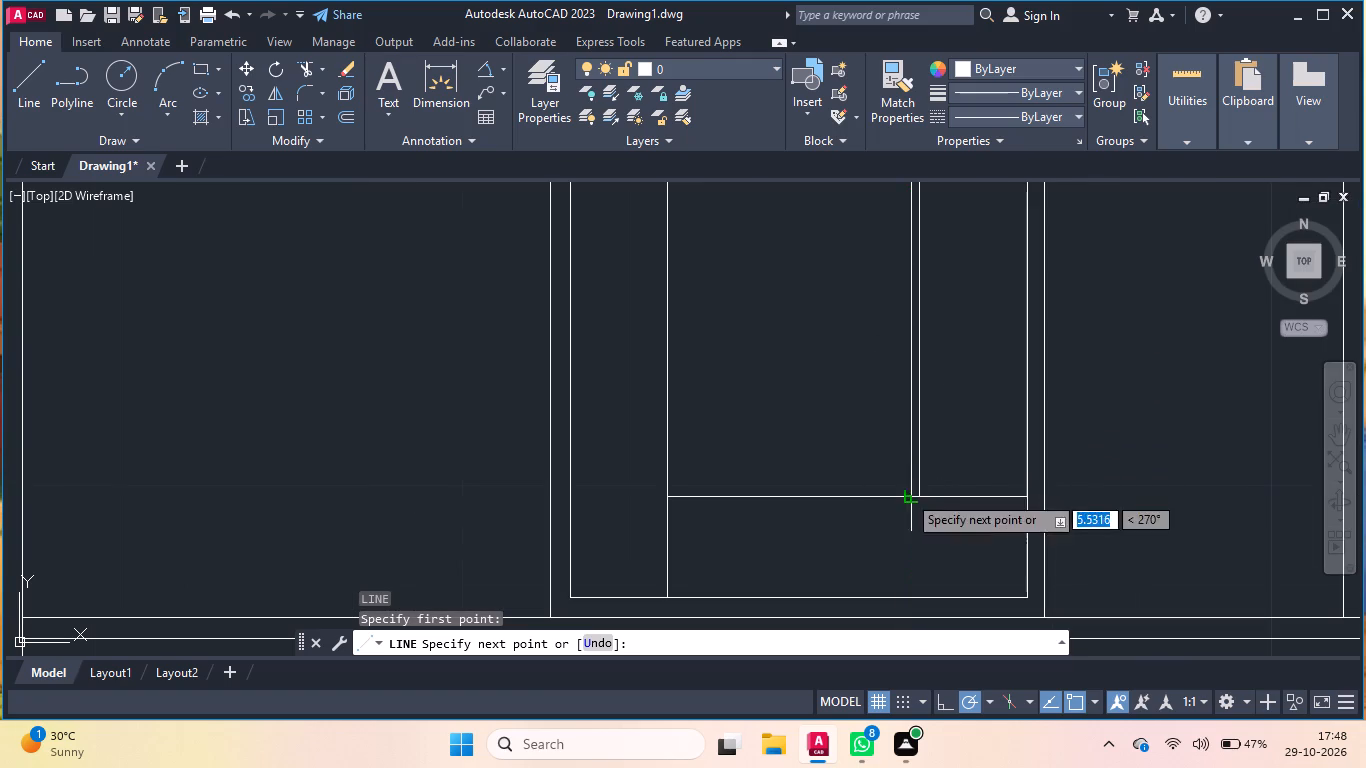
click(910, 491)
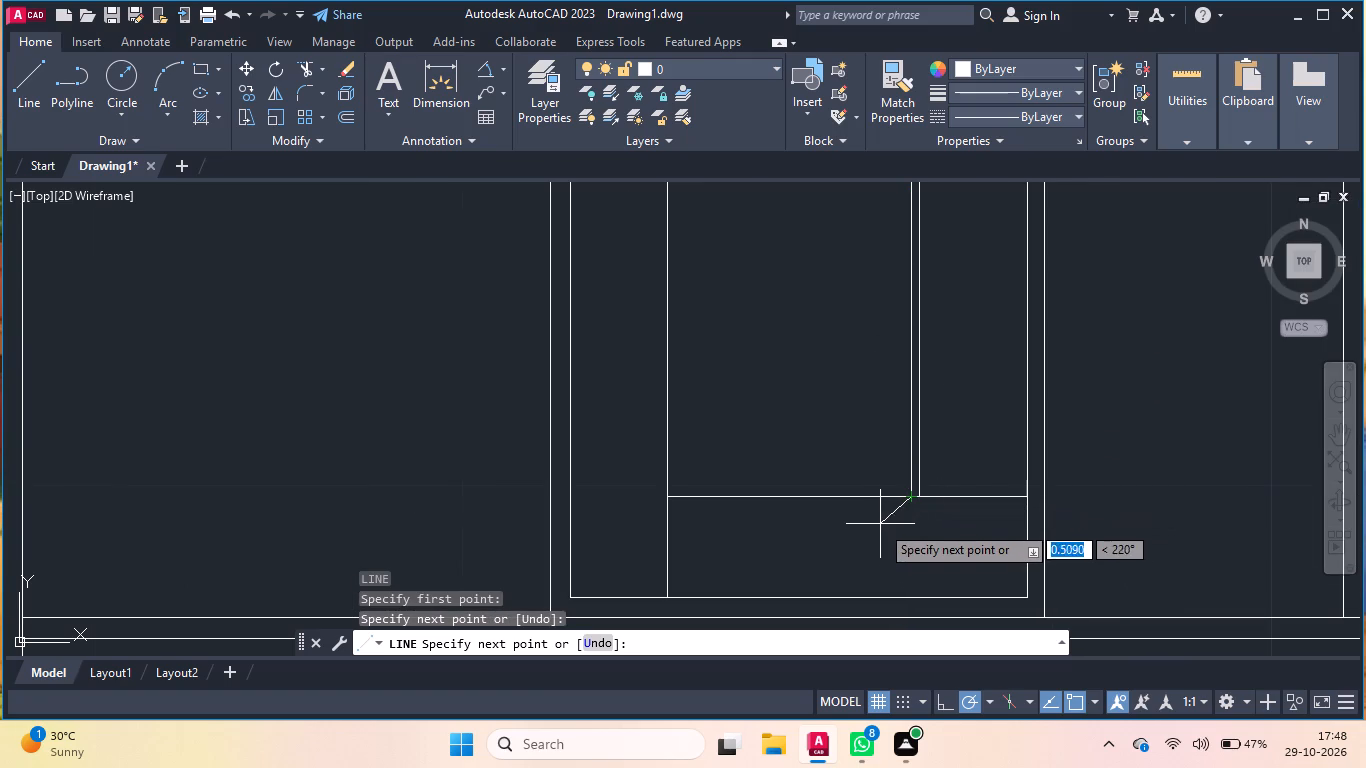
key(Return)
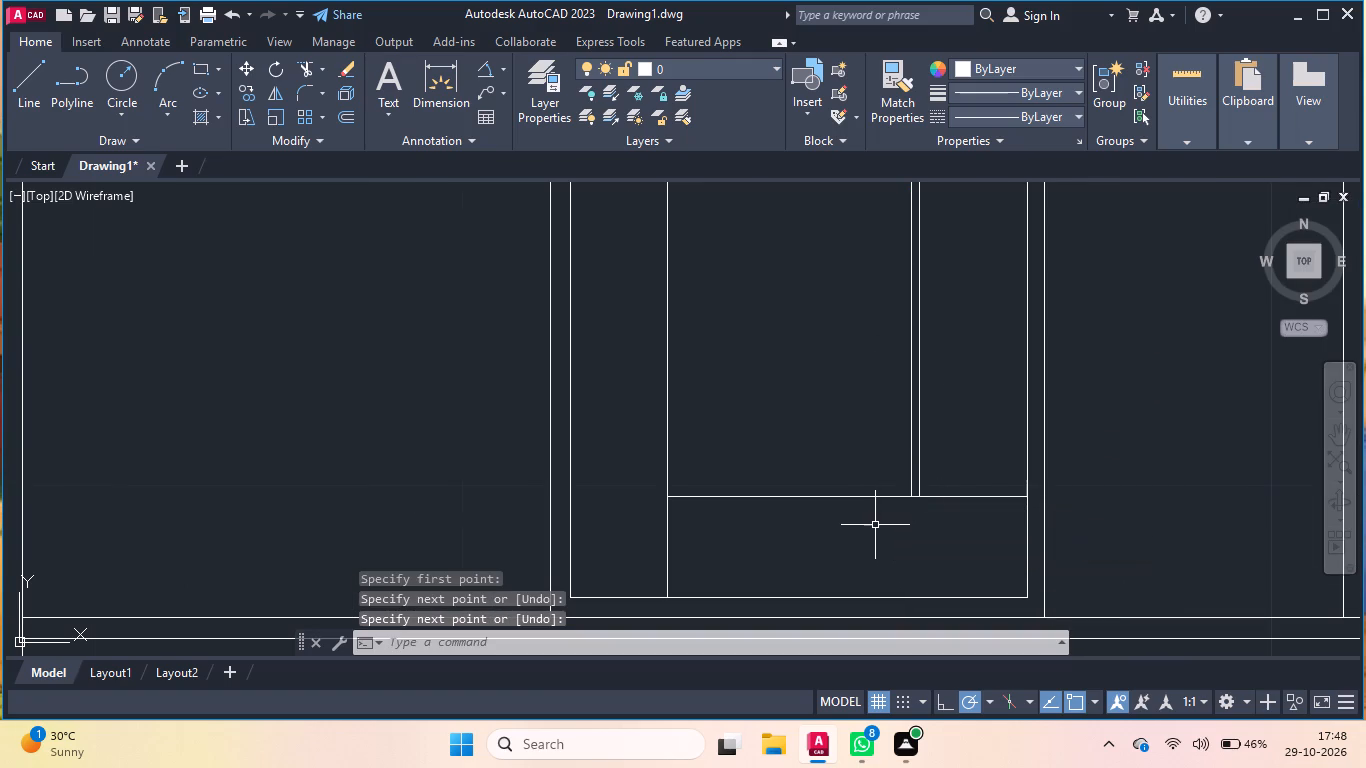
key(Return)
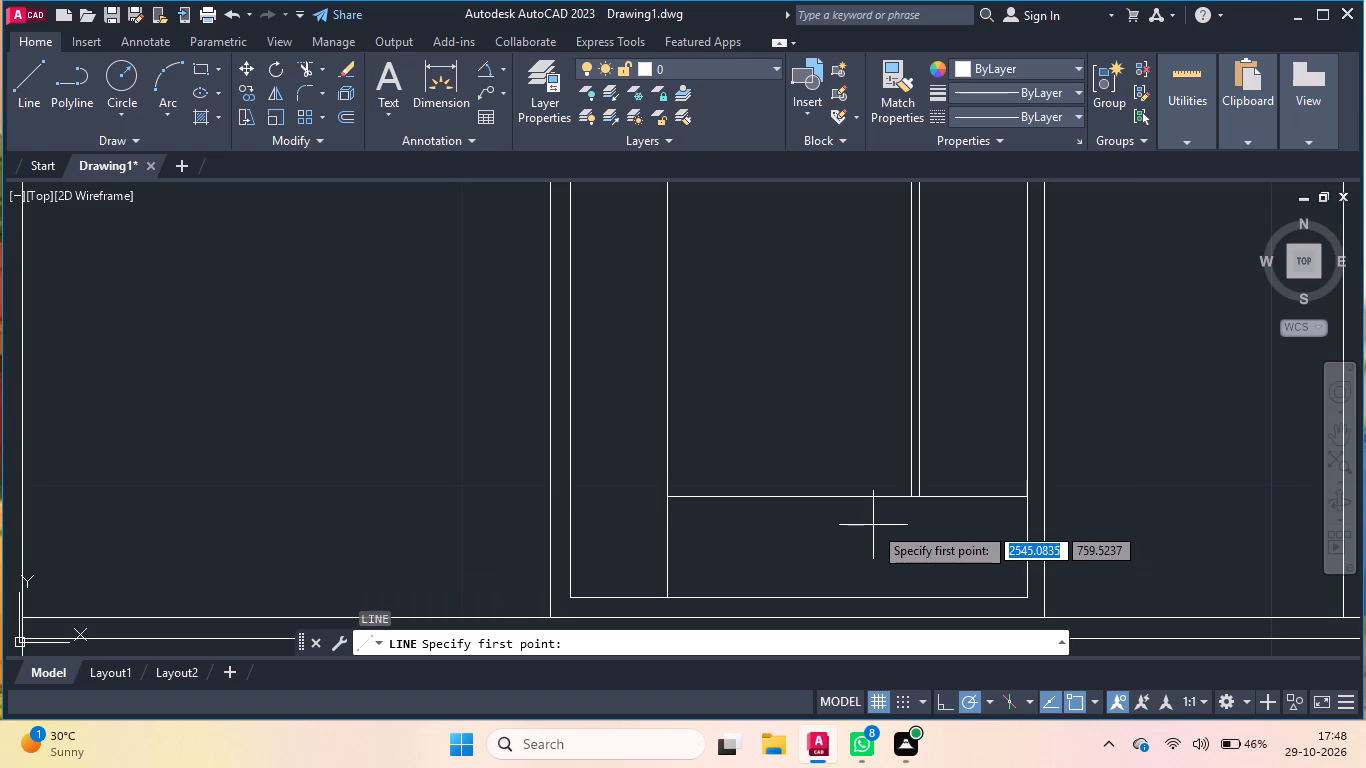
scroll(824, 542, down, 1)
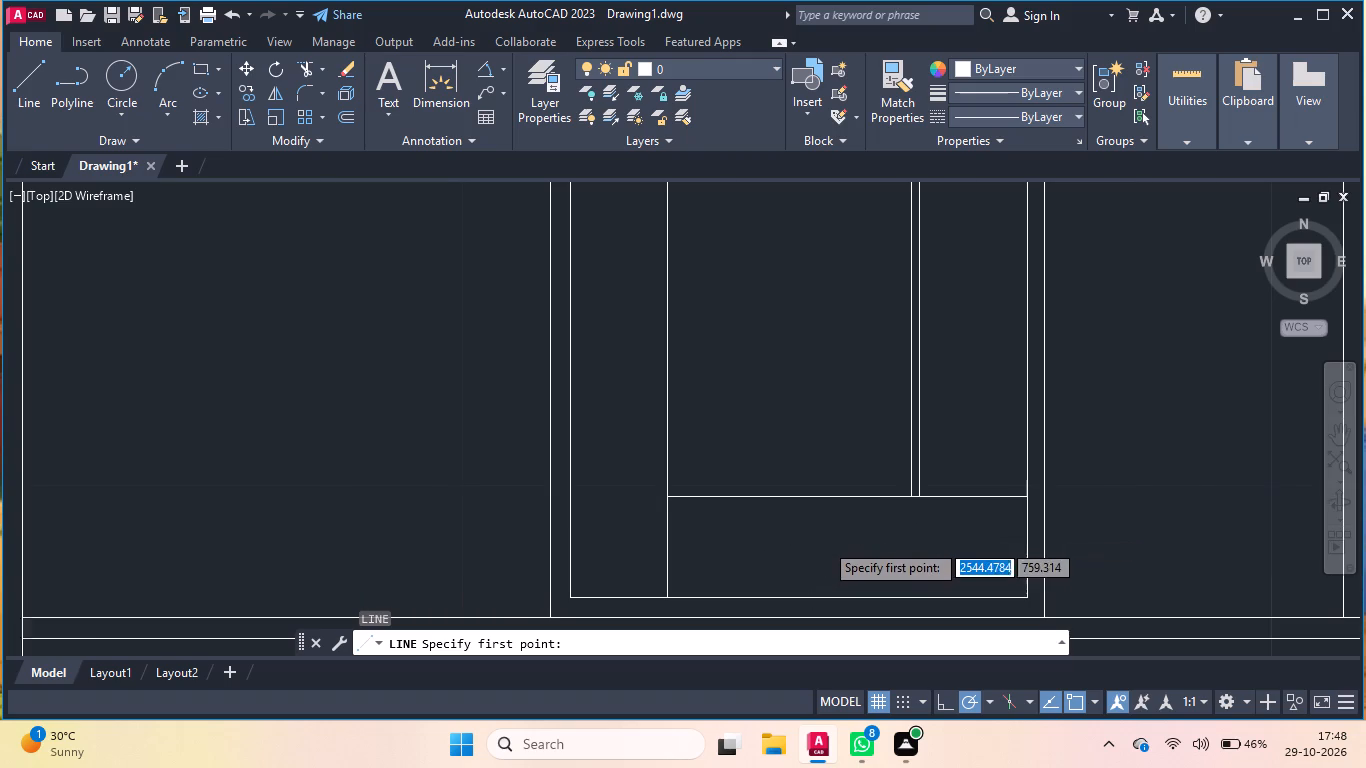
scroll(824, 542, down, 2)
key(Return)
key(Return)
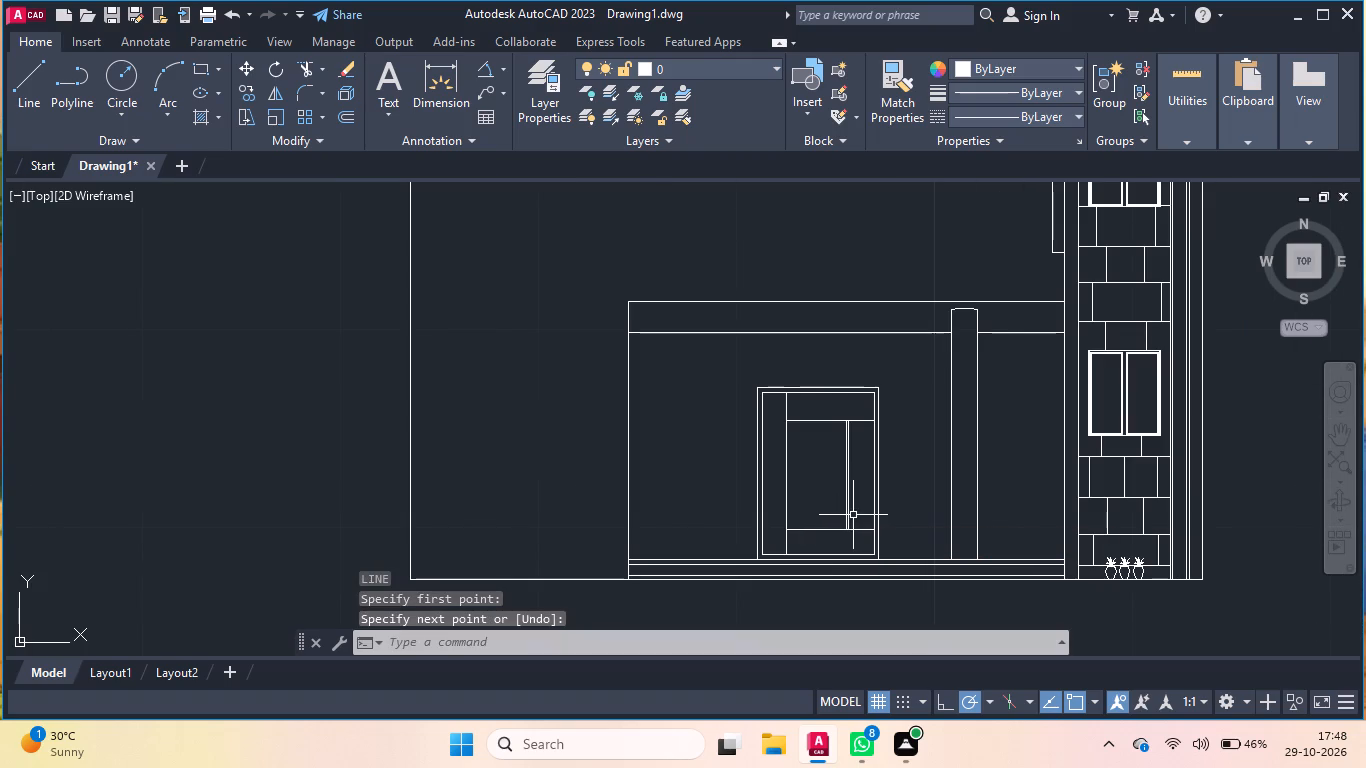
Copy the left line of the close vertical pair in the door panel about 0.18 to the left.
scroll(831, 525, up, 3)
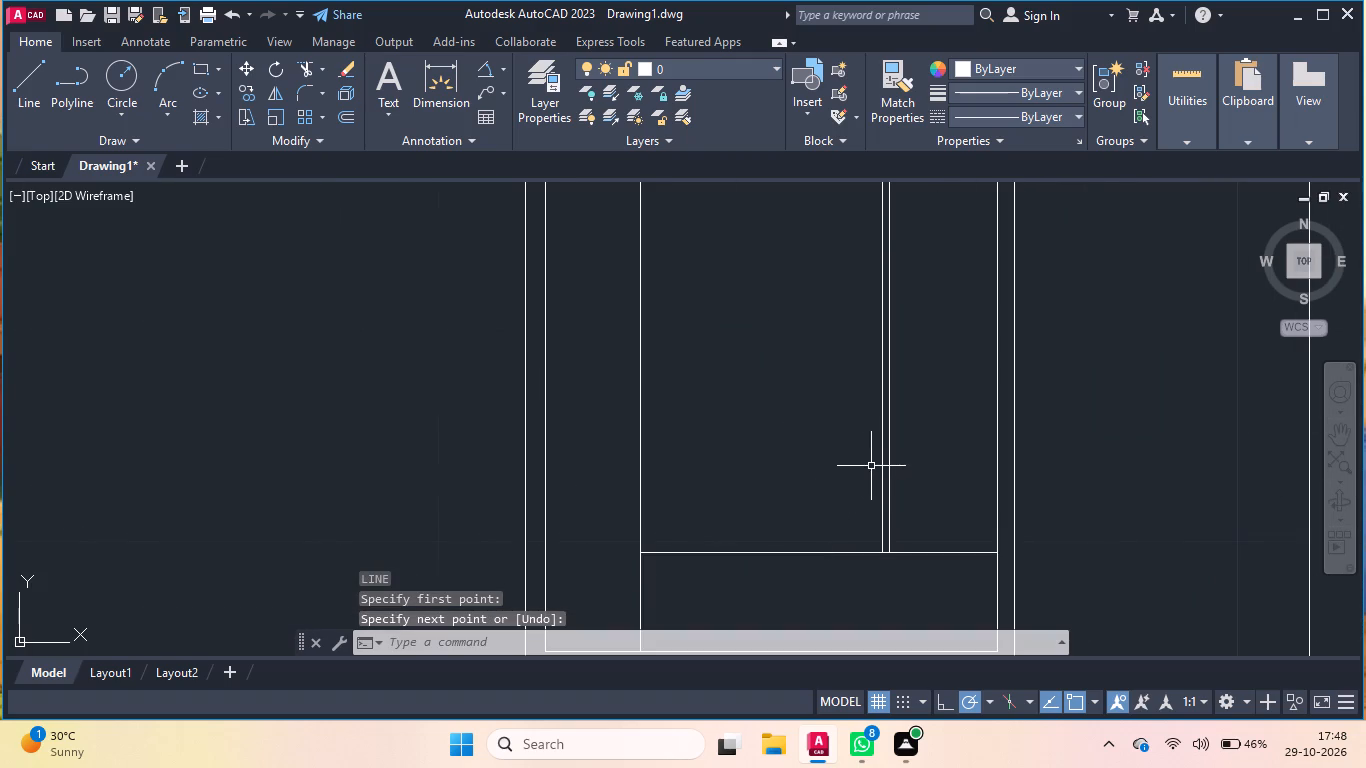
click(884, 452)
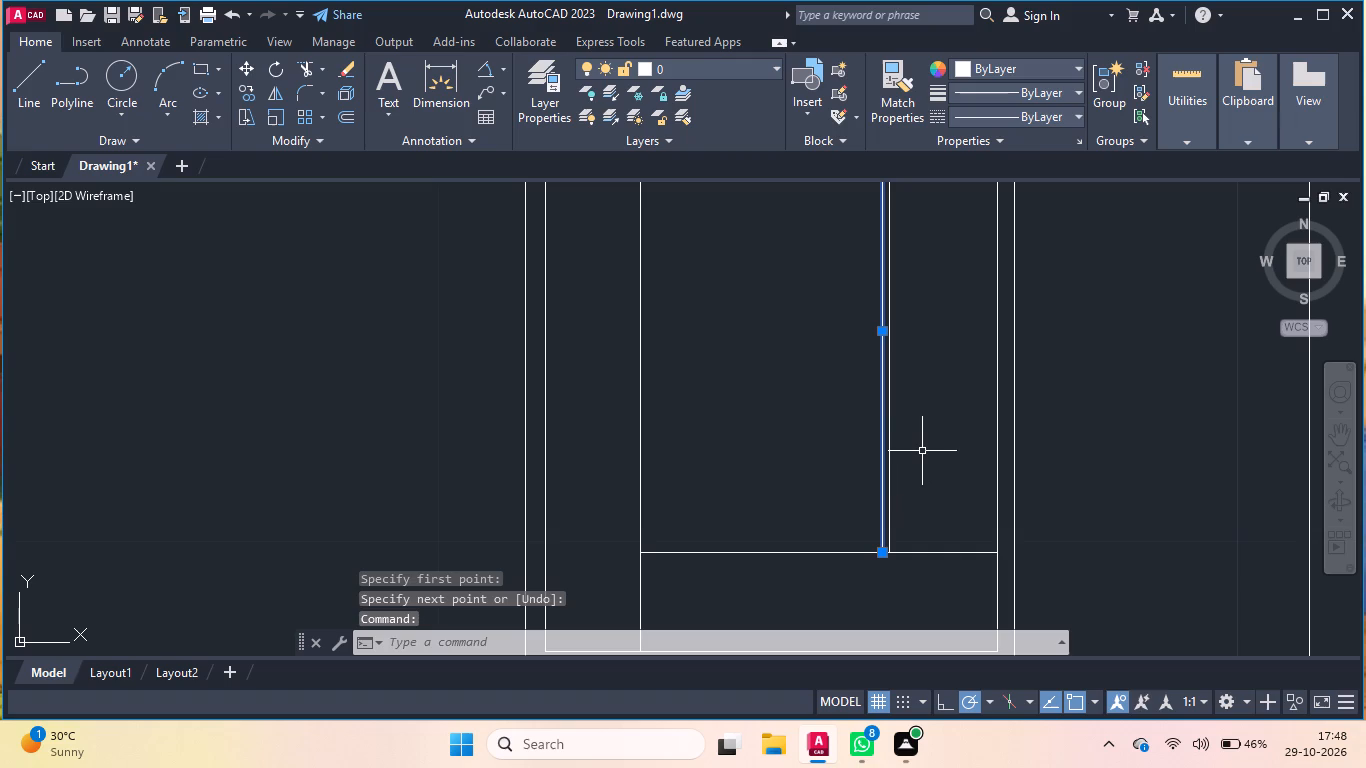
text(c0)
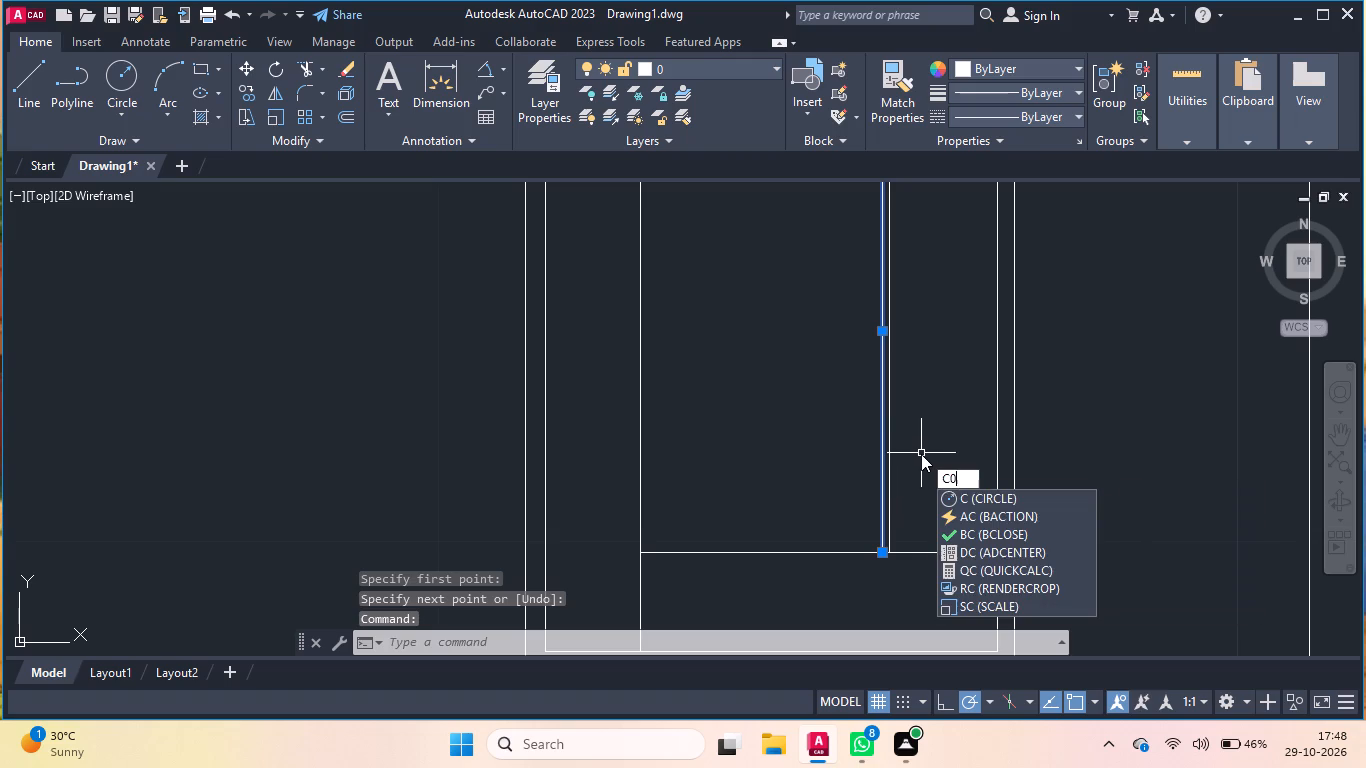
key(BackSpace)
key(o)
key(backslash)
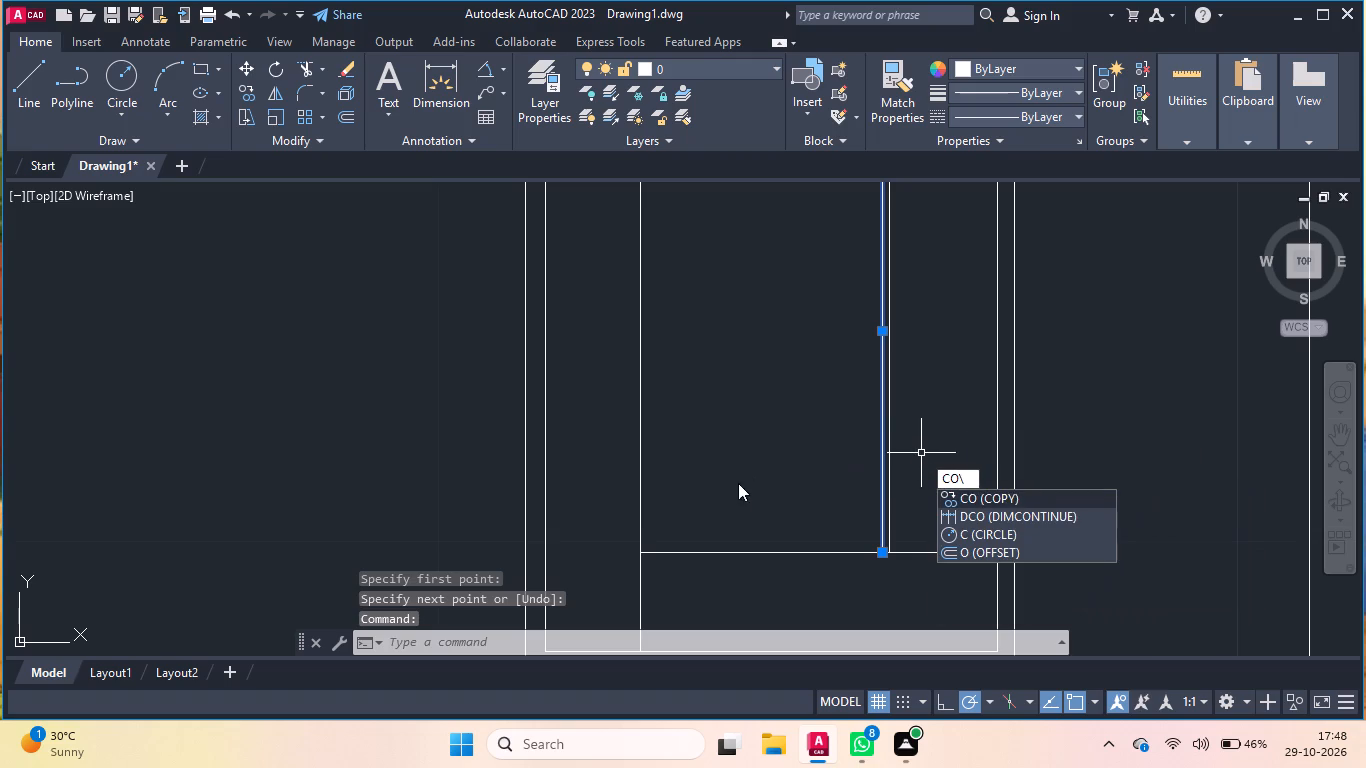
key(BackSpace)
key(Return)
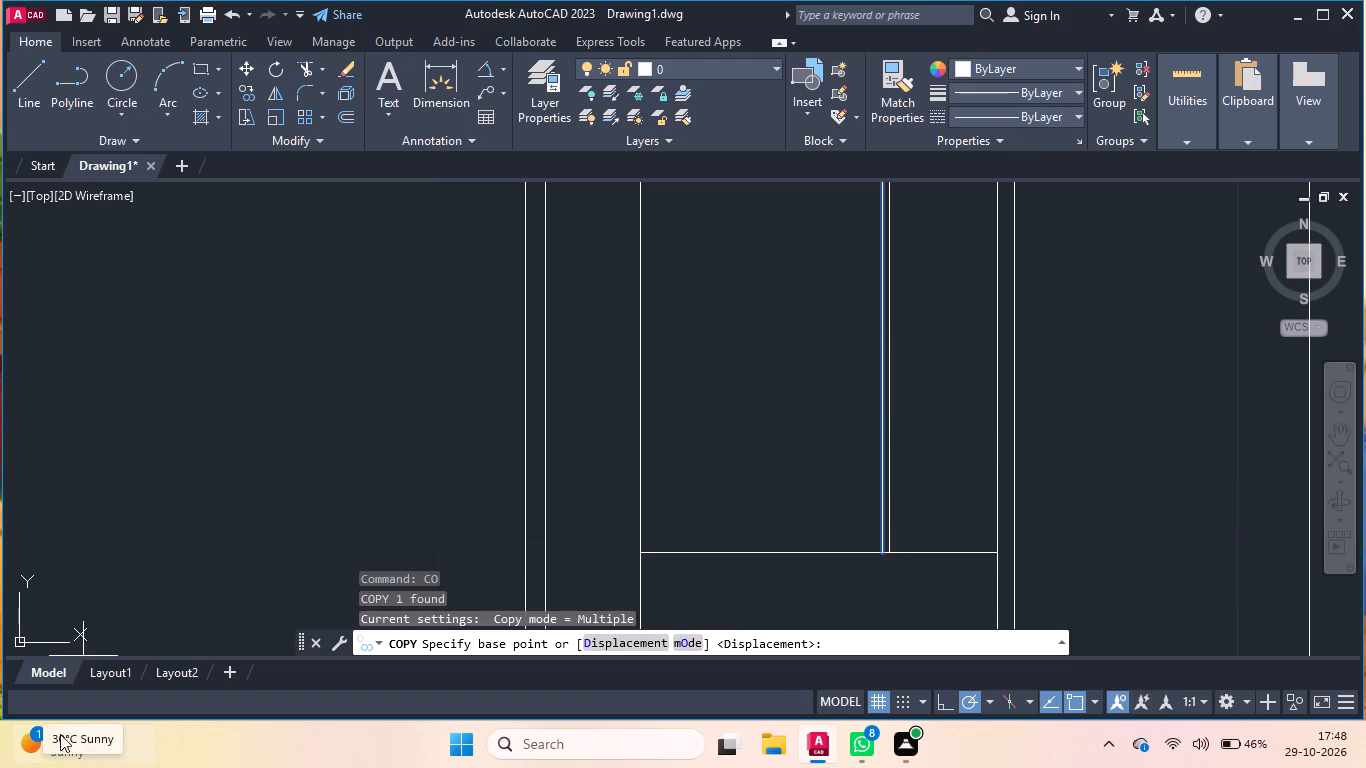
click(882, 475)
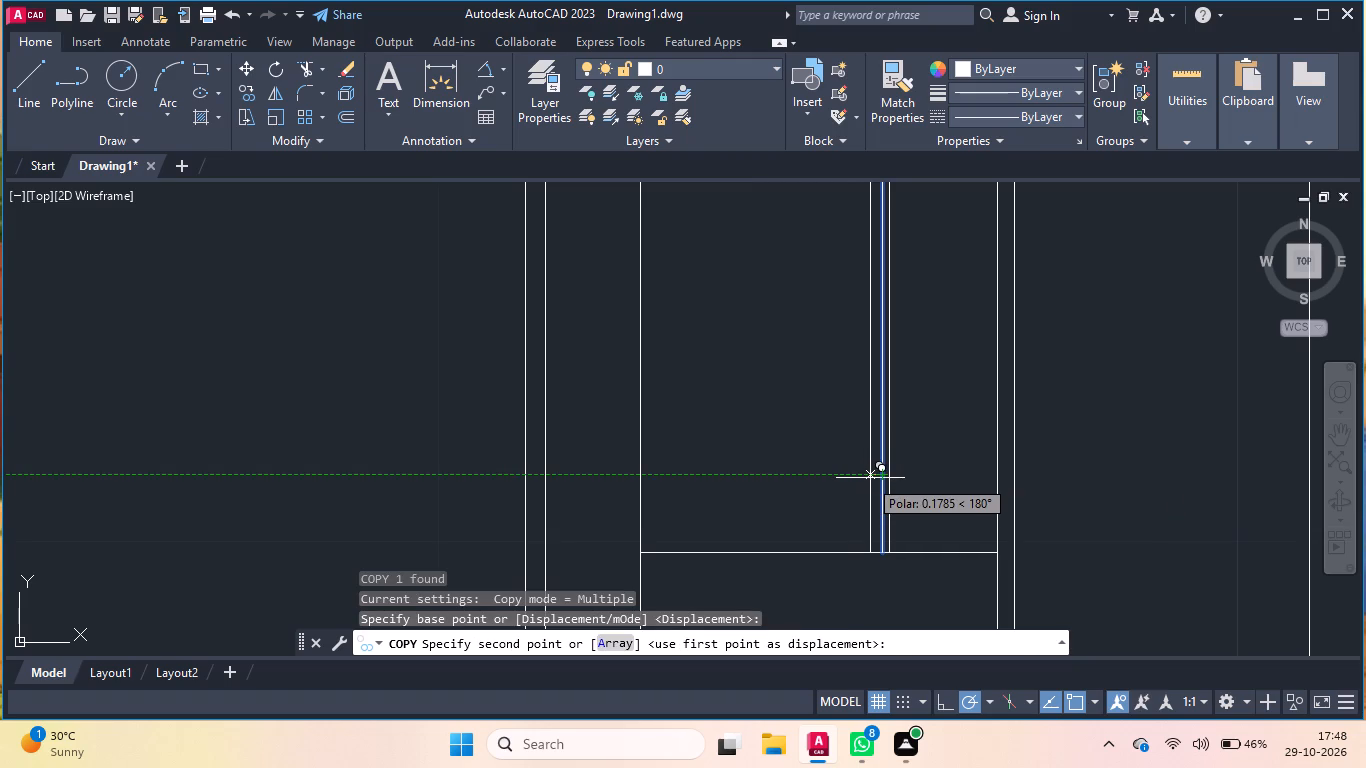
click(870, 476)
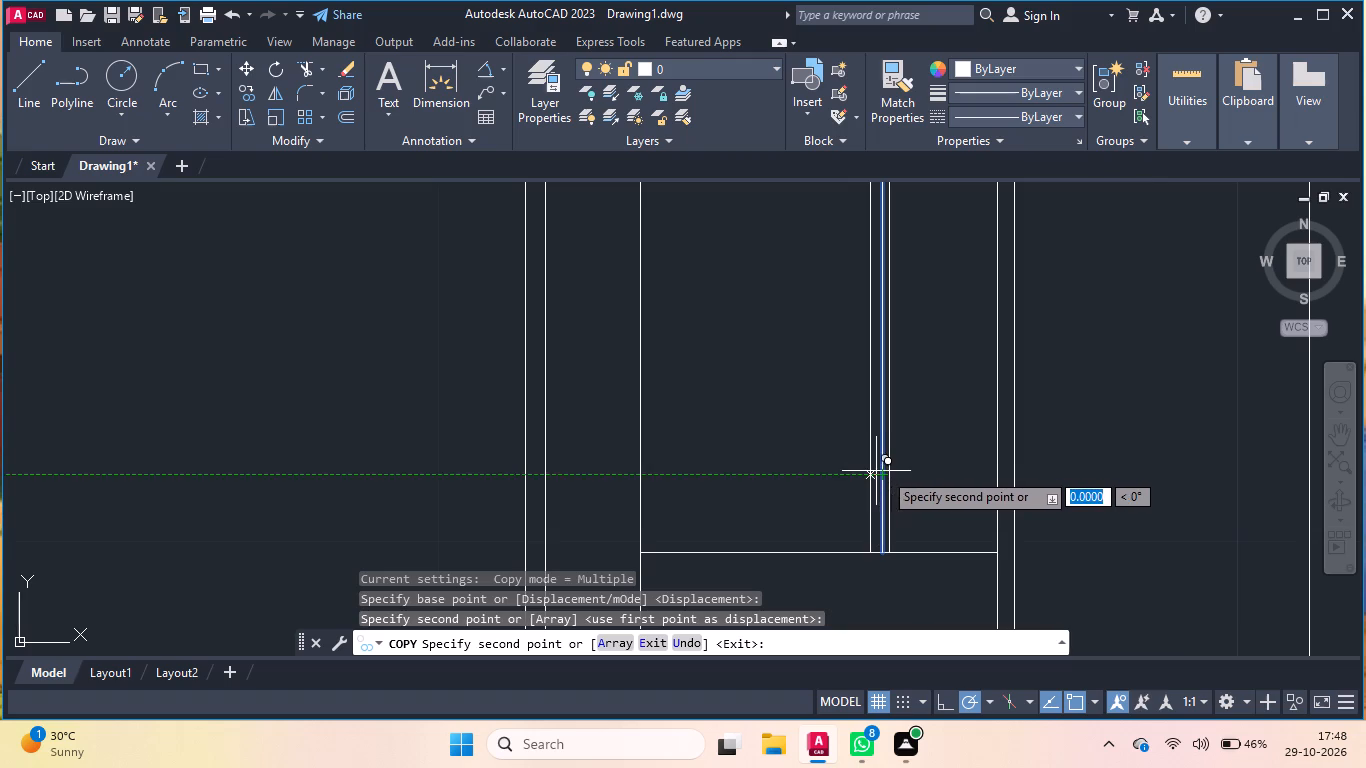
key(Return)
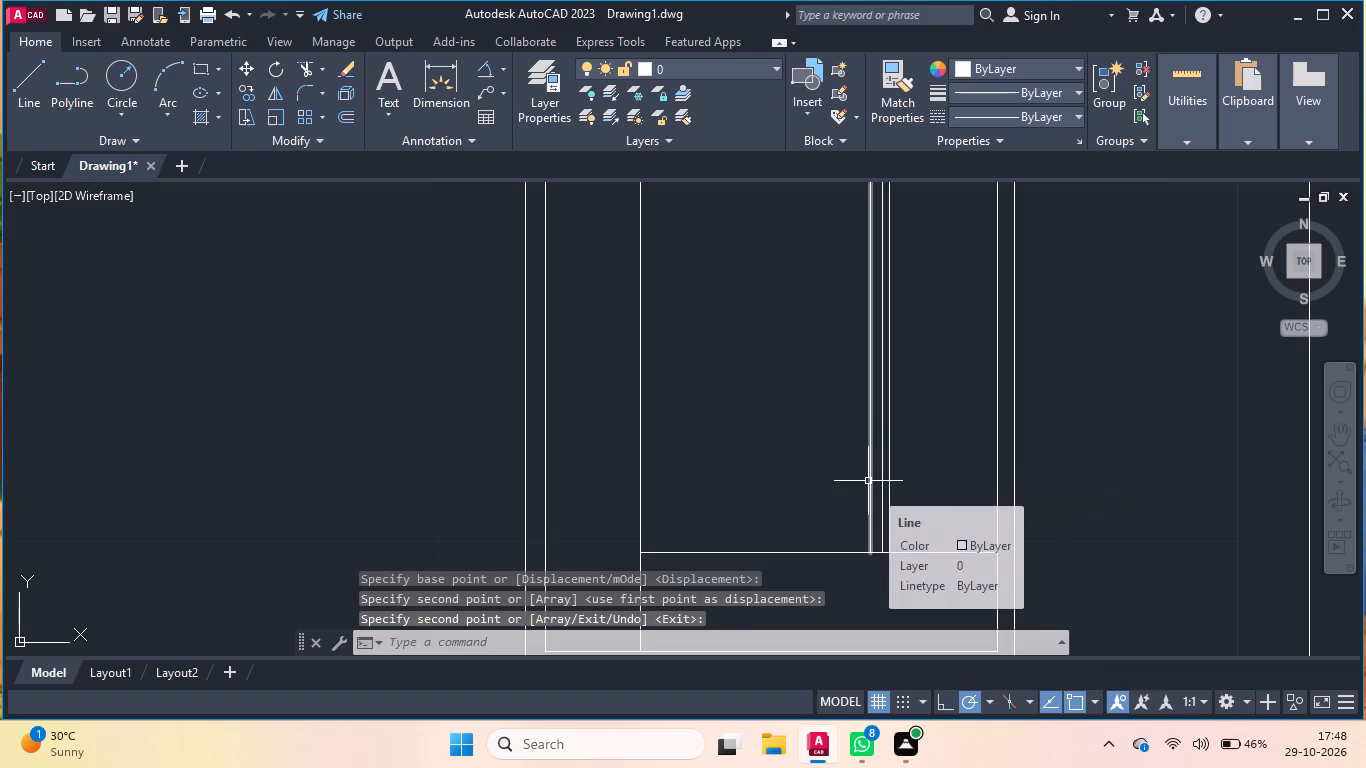
Draw a horizontal line just below the door panel's top edge, from the leftmost of the three close vertical lines to the door's inner vertical line.
key(c)
key(BackSpace)
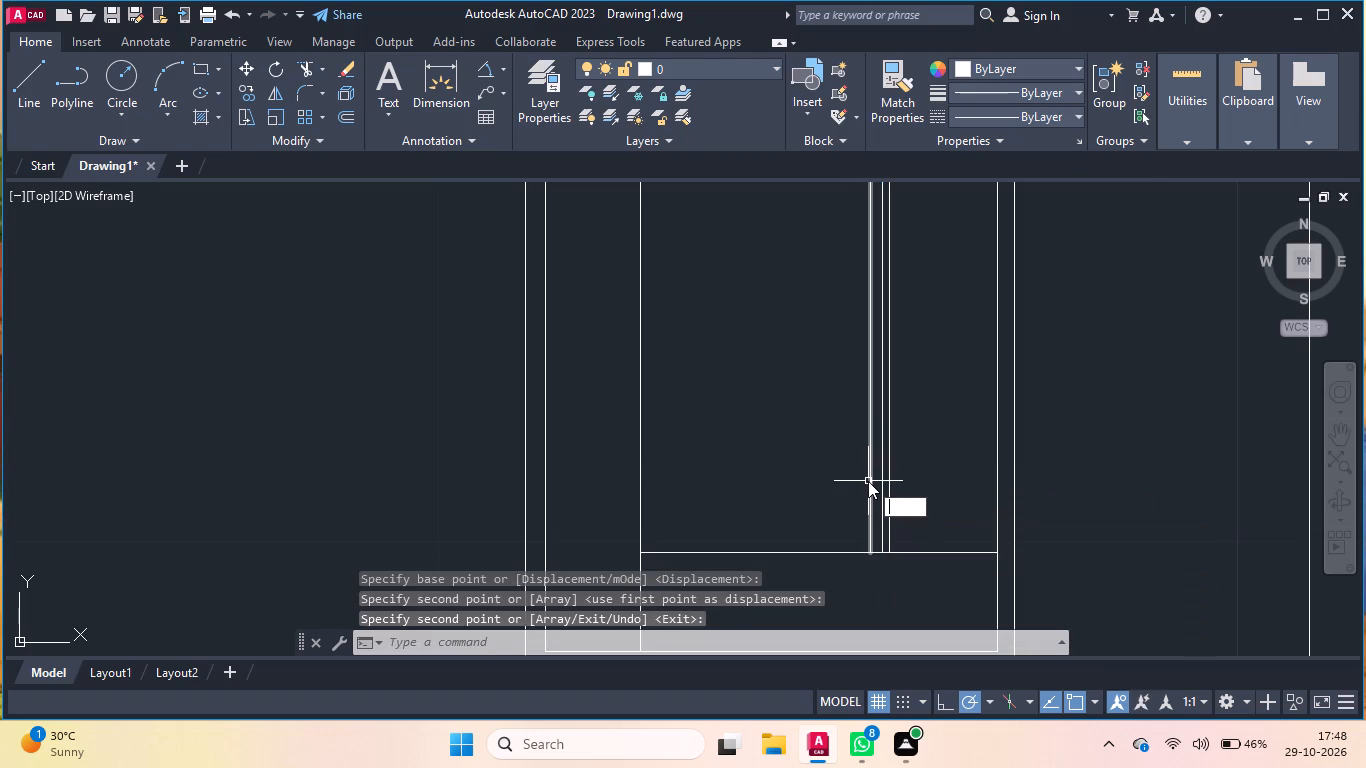
key(l)
key(Return)
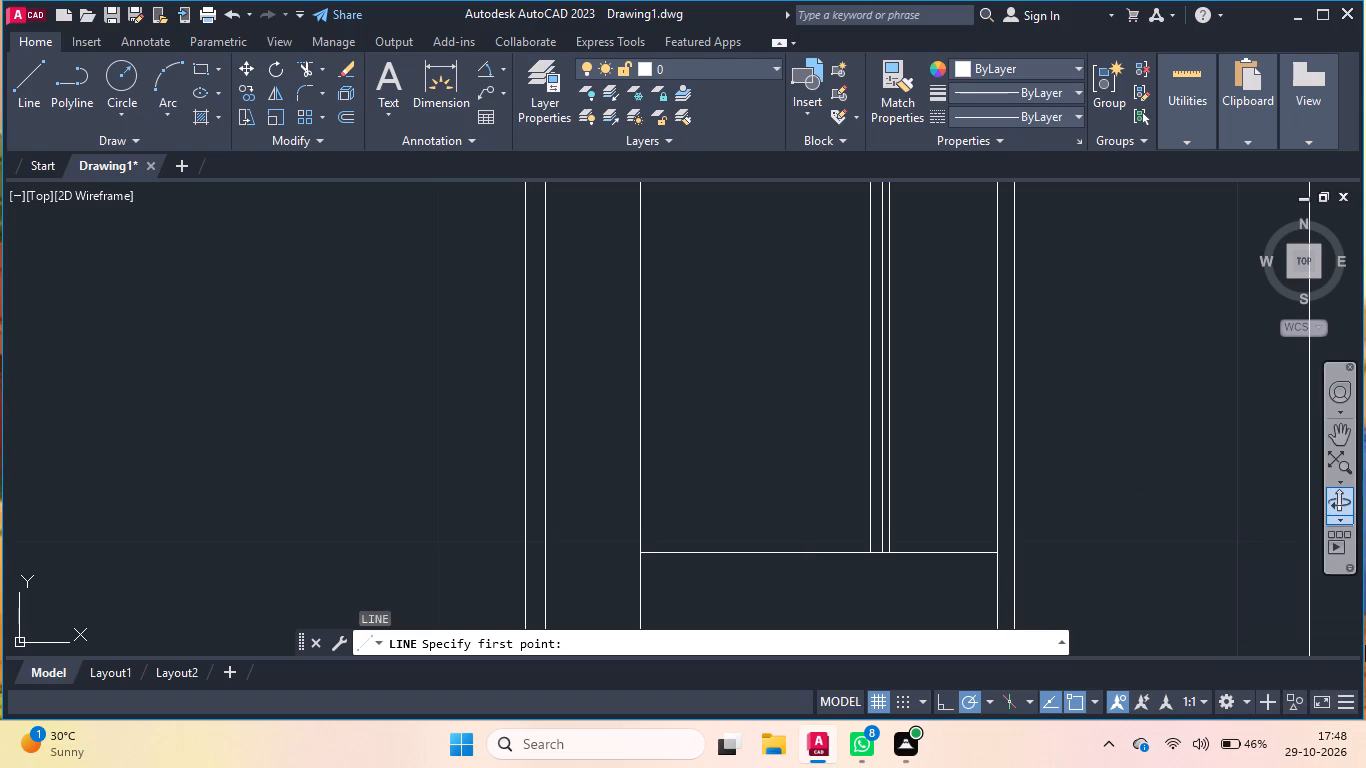
scroll(747, 427, down, 2)
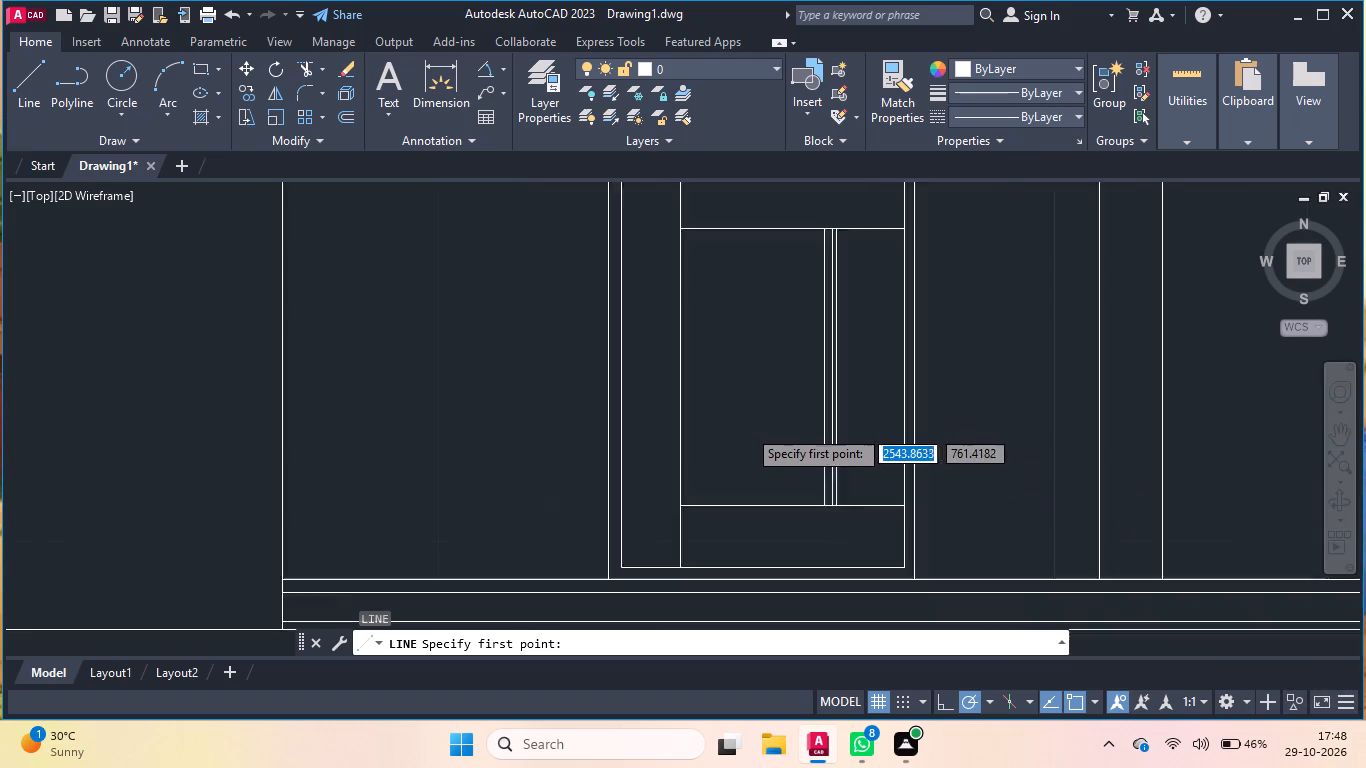
scroll(715, 309, up, 2)
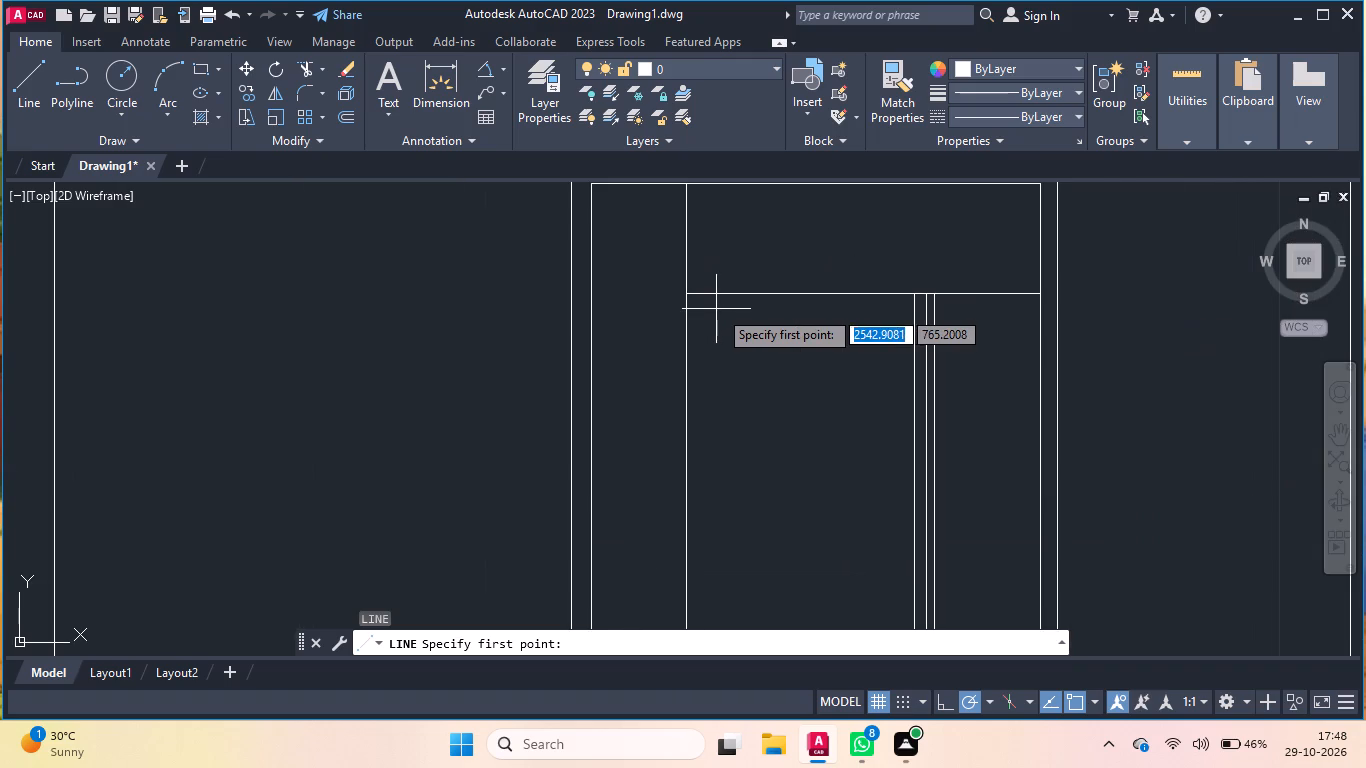
scroll(734, 309, down, 1)
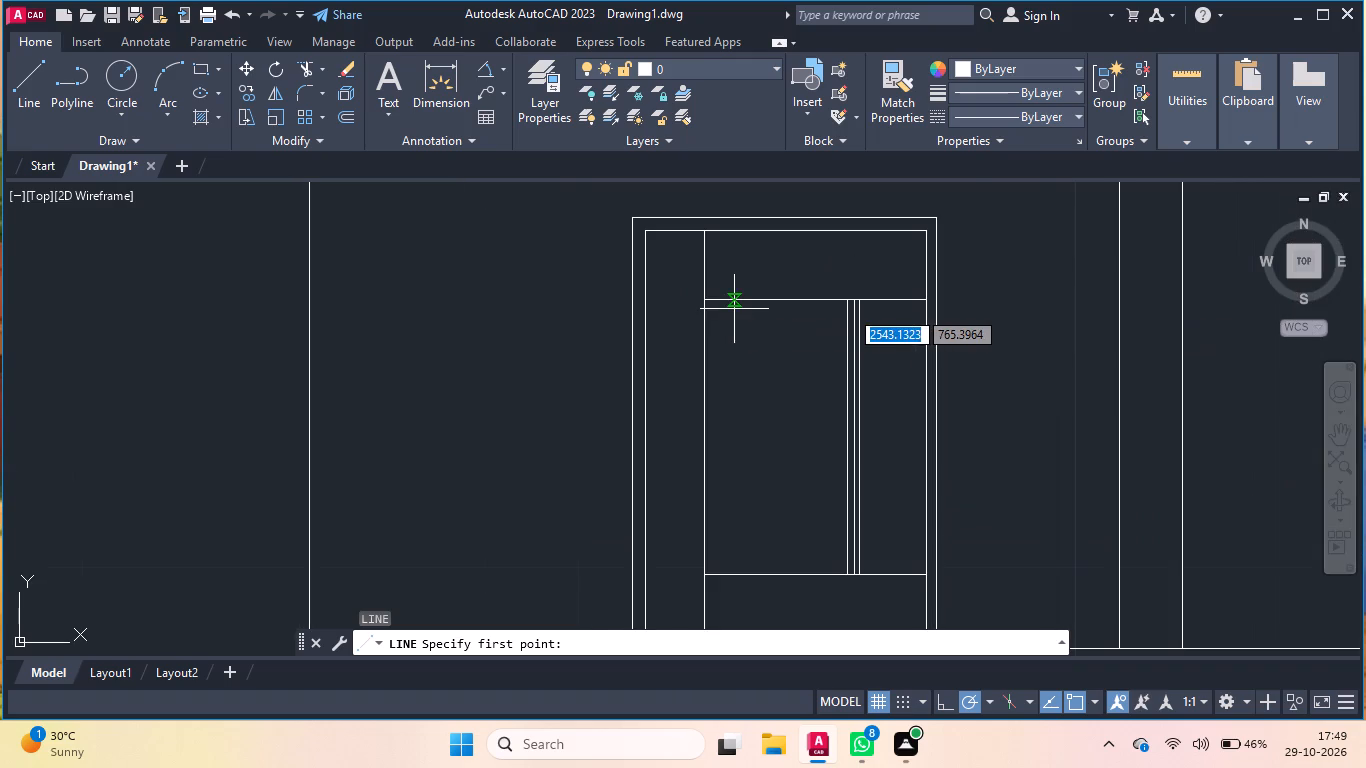
scroll(734, 309, down, 1)
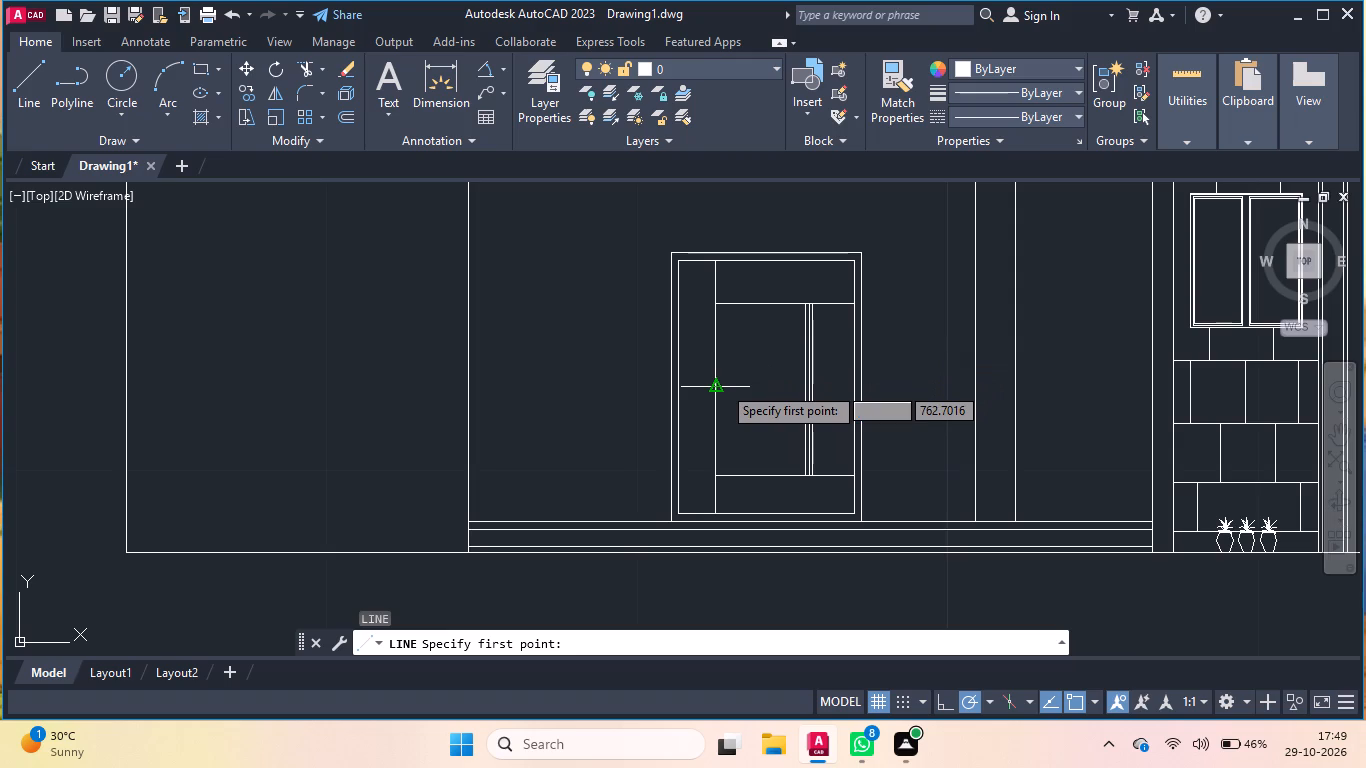
scroll(735, 309, up, 1)
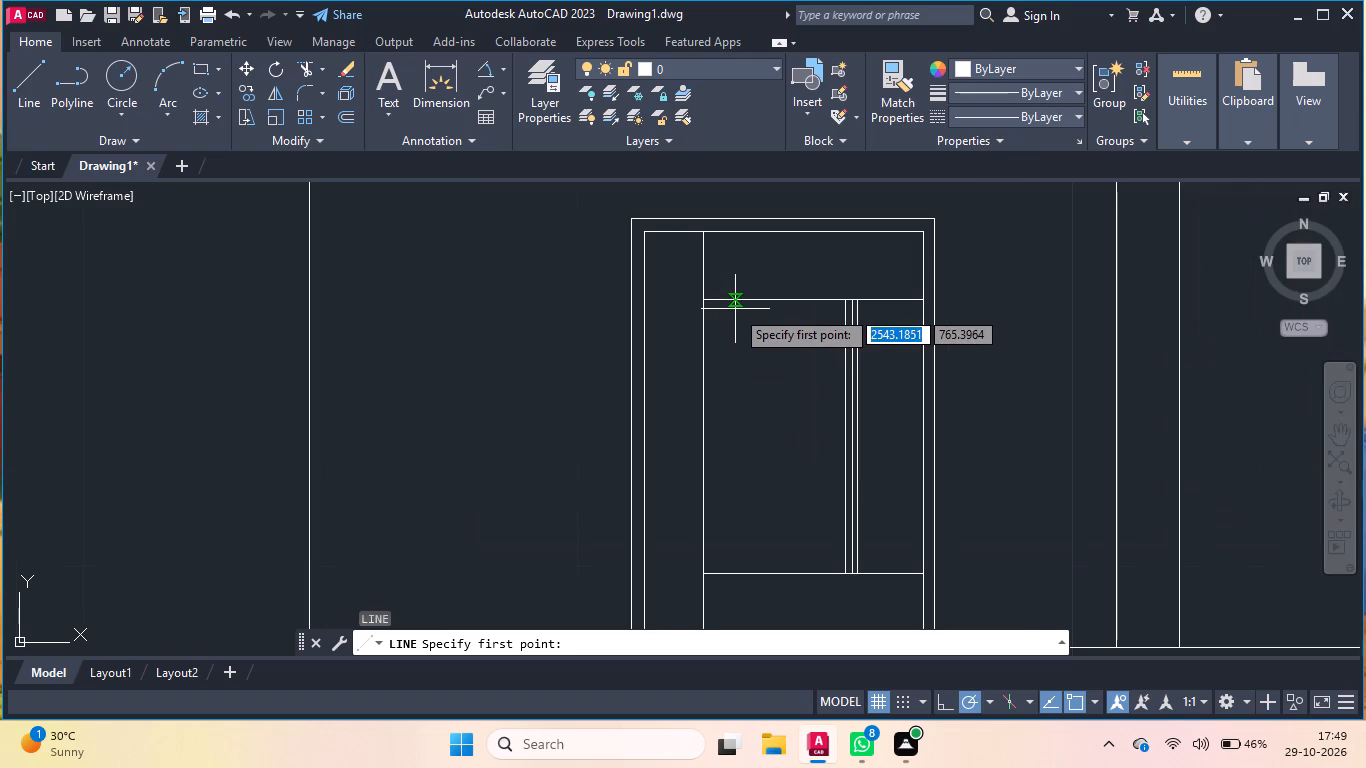
scroll(753, 306, up, 2)
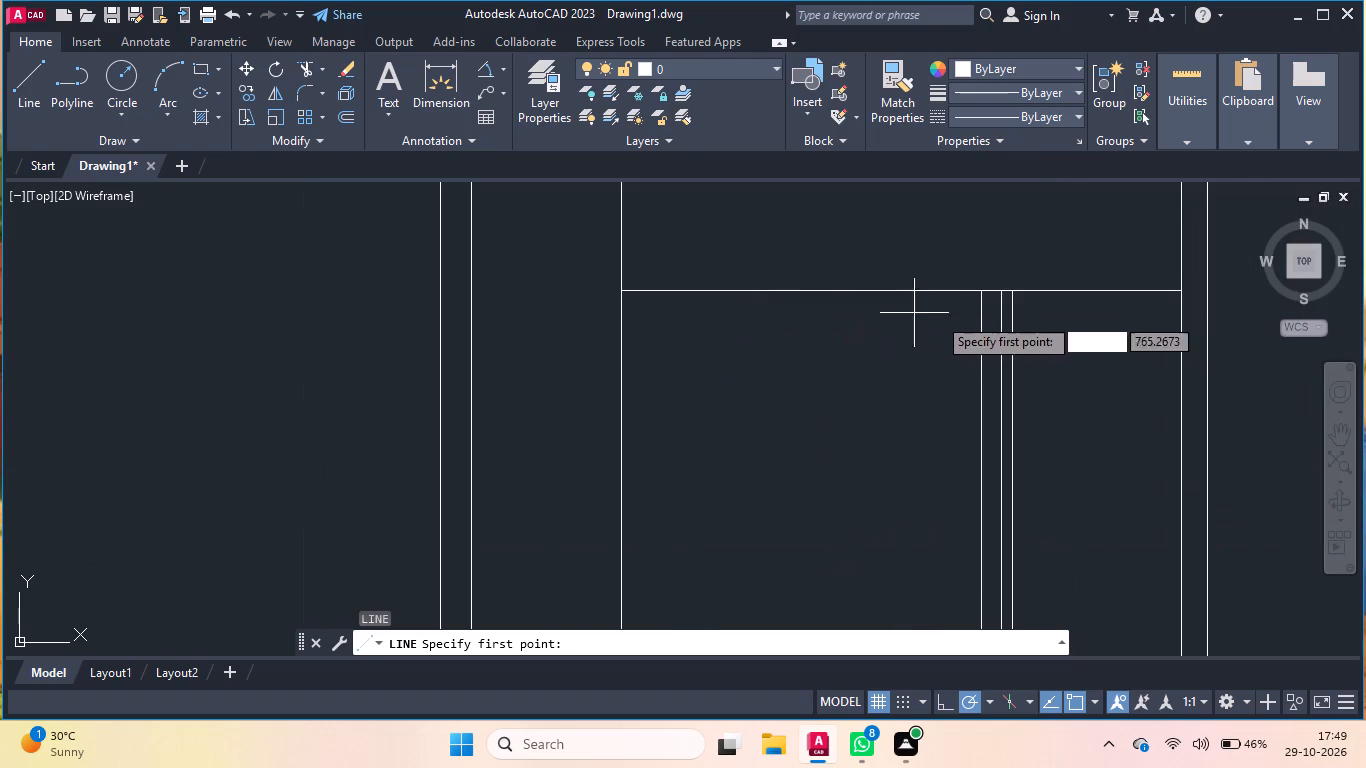
click(980, 324)
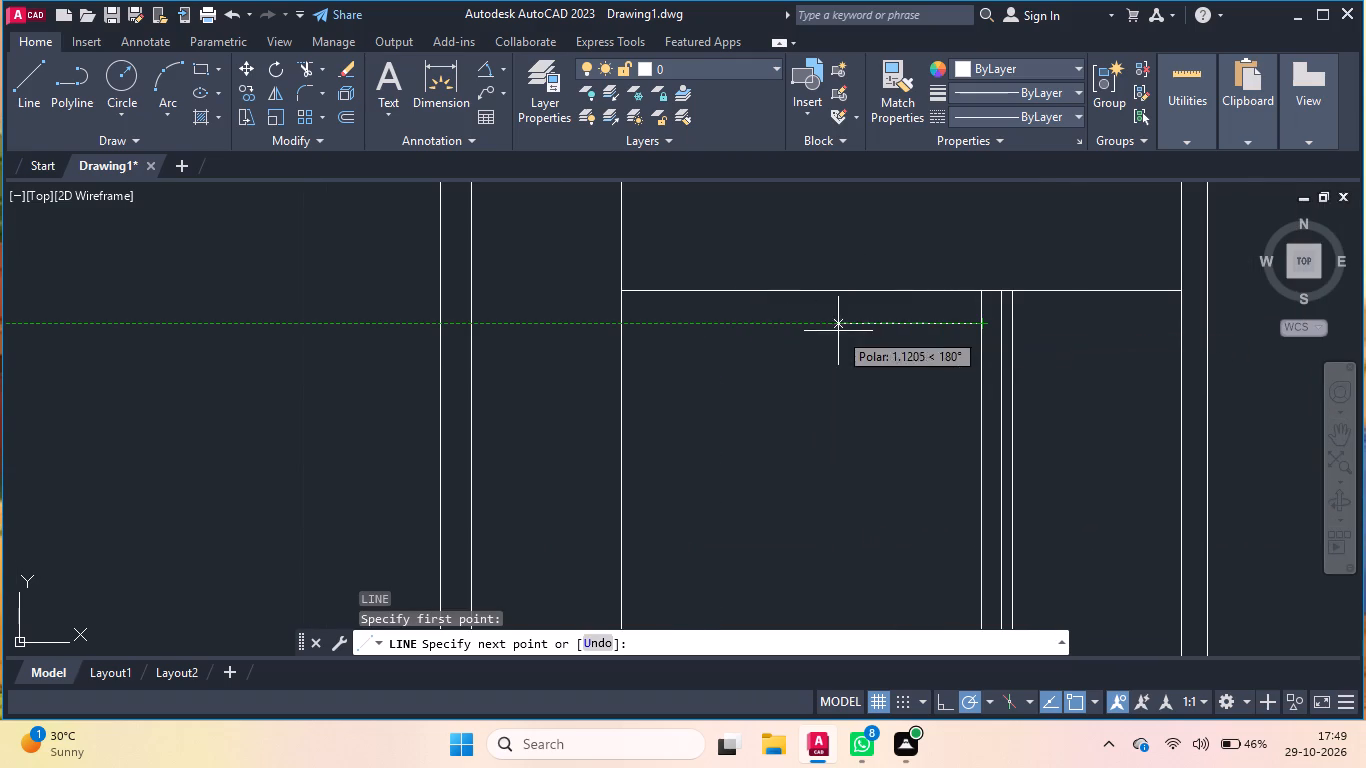
click(618, 323)
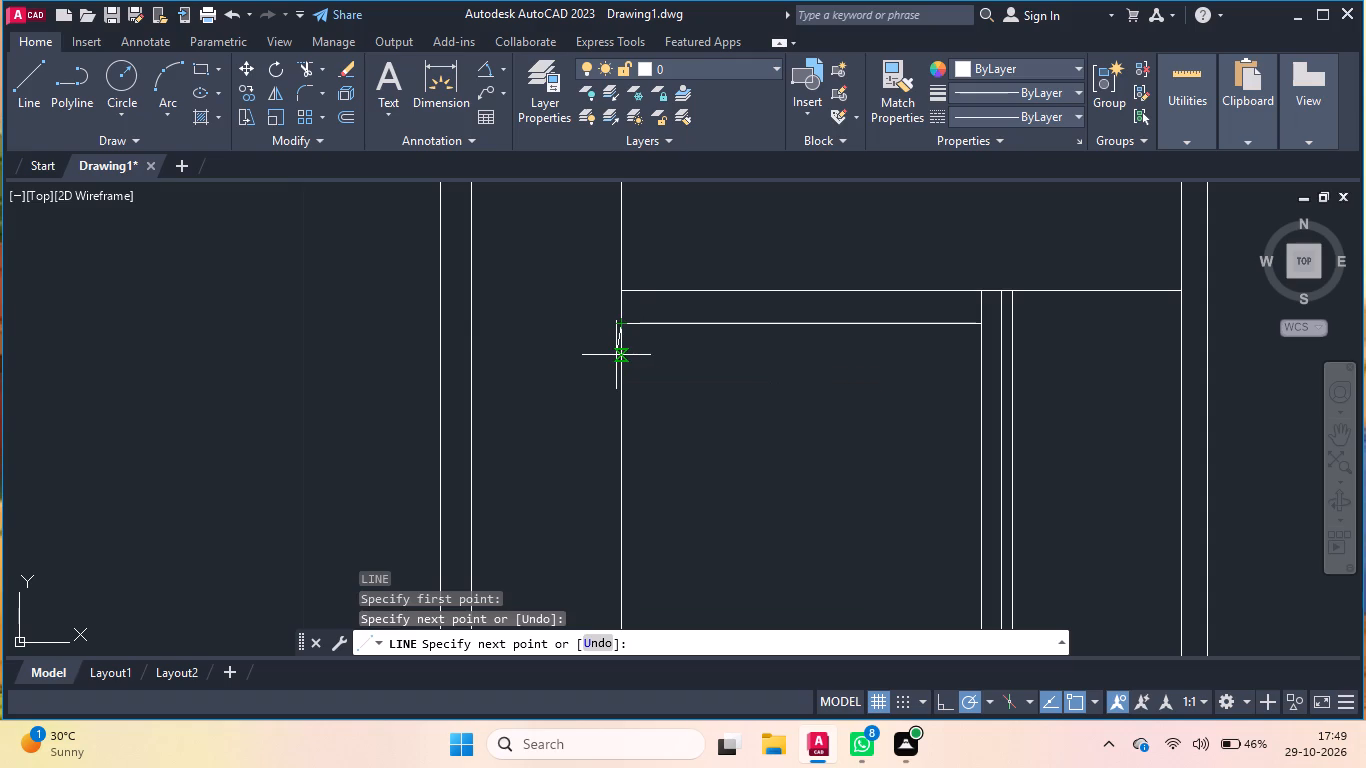
key(Return)
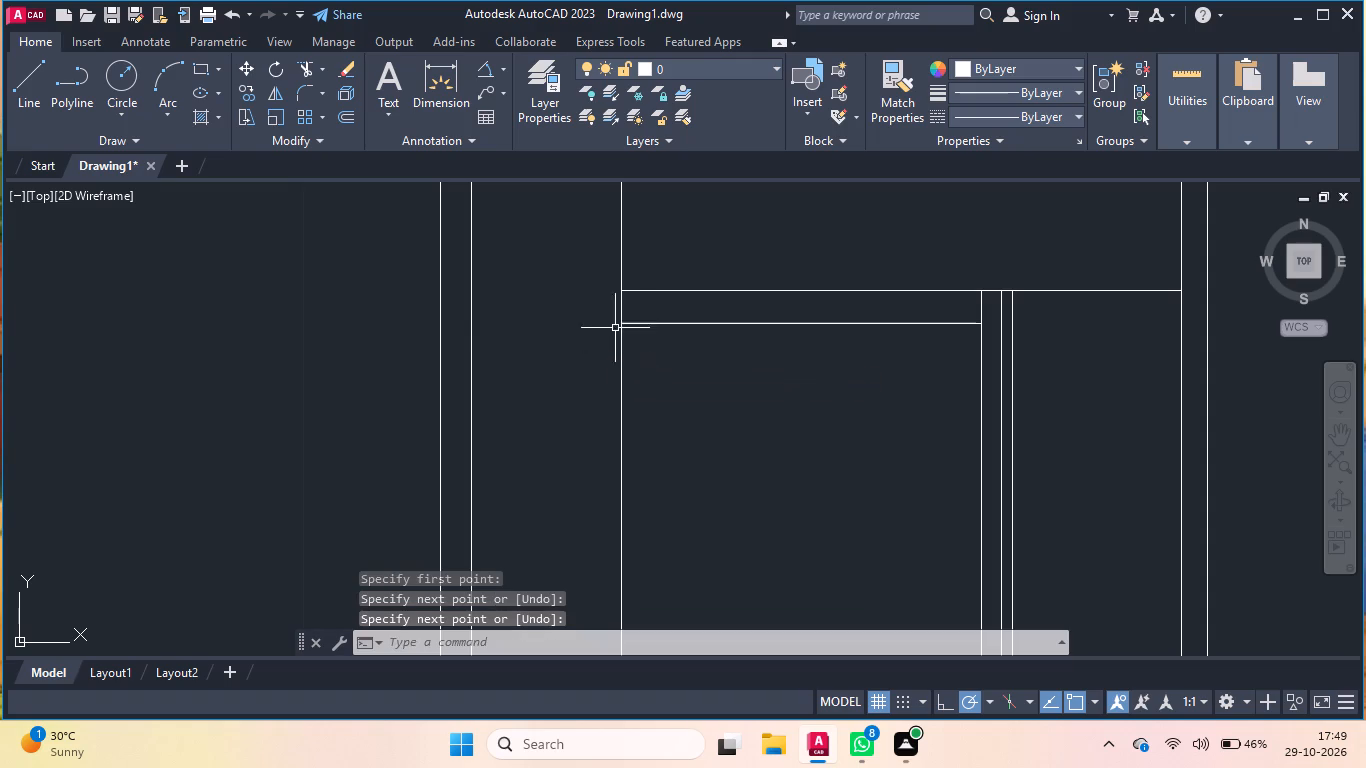
Copy the new horizontal line straight down eleven times at roughly even spacing of about 0.4, filling the door panel down to its bottom edge.
click(676, 325)
scroll(682, 300, down, 1)
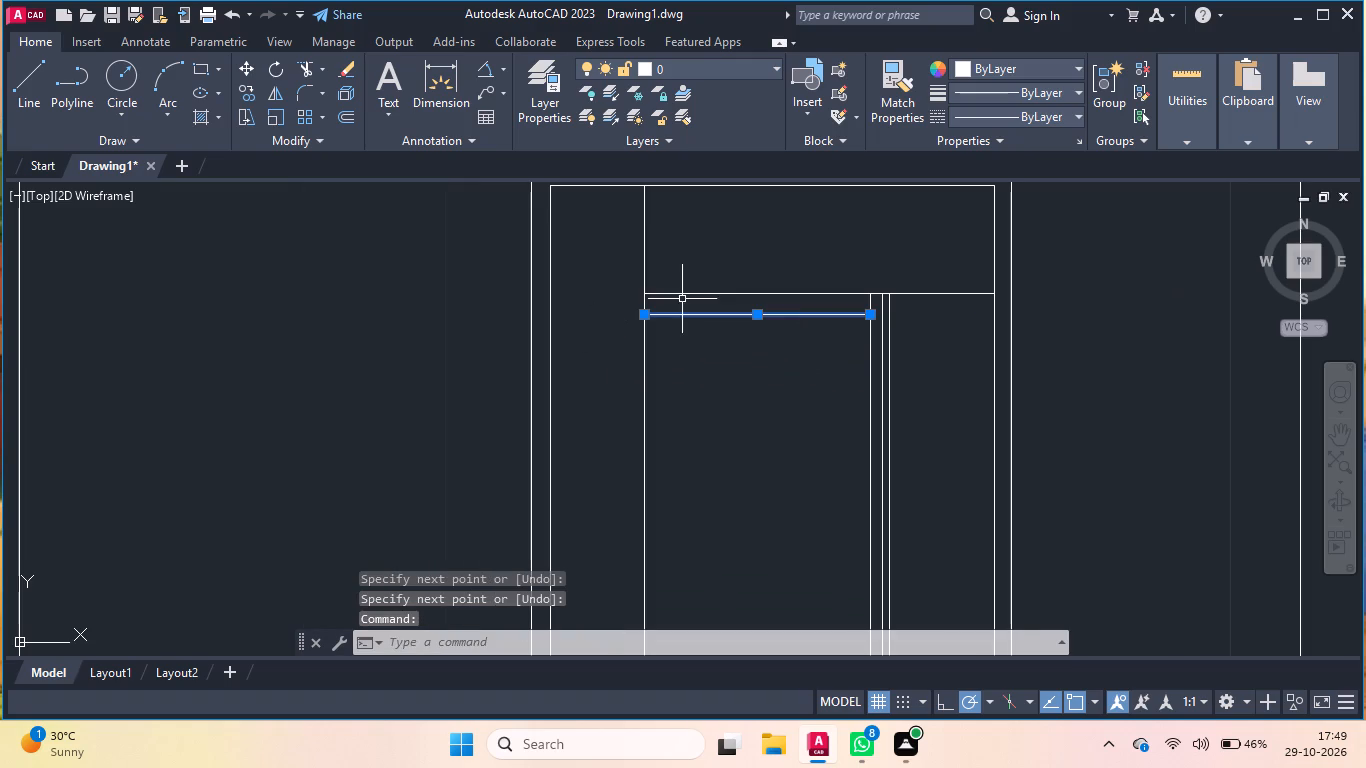
text(co)
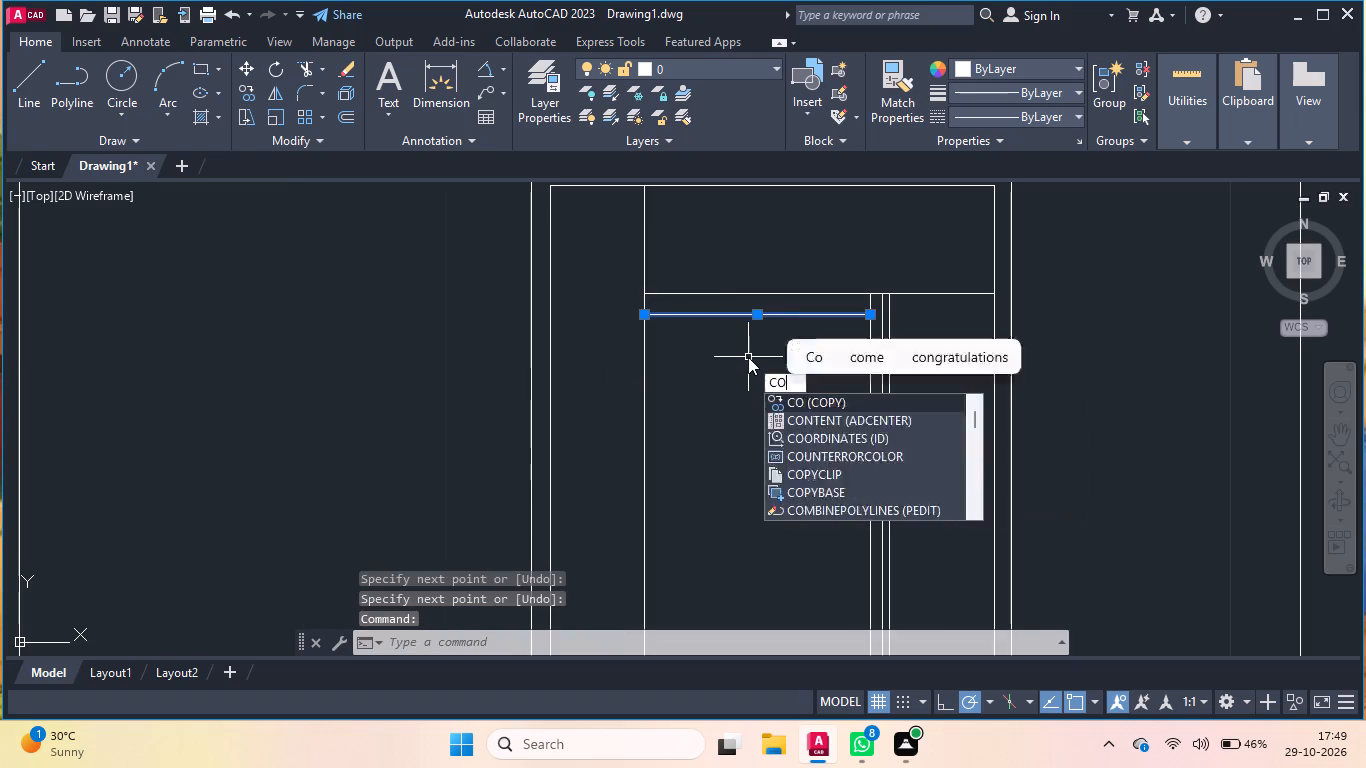
key(Return)
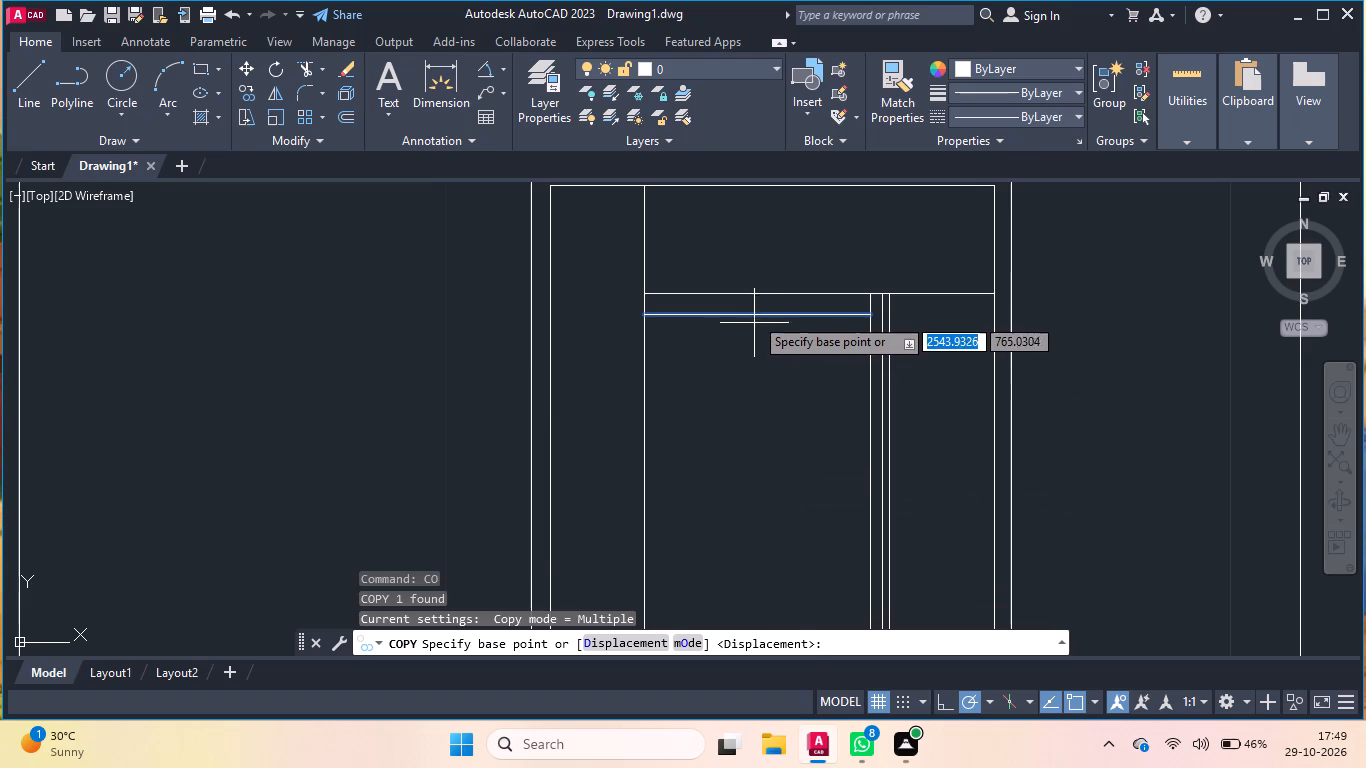
click(756, 316)
click(756, 347)
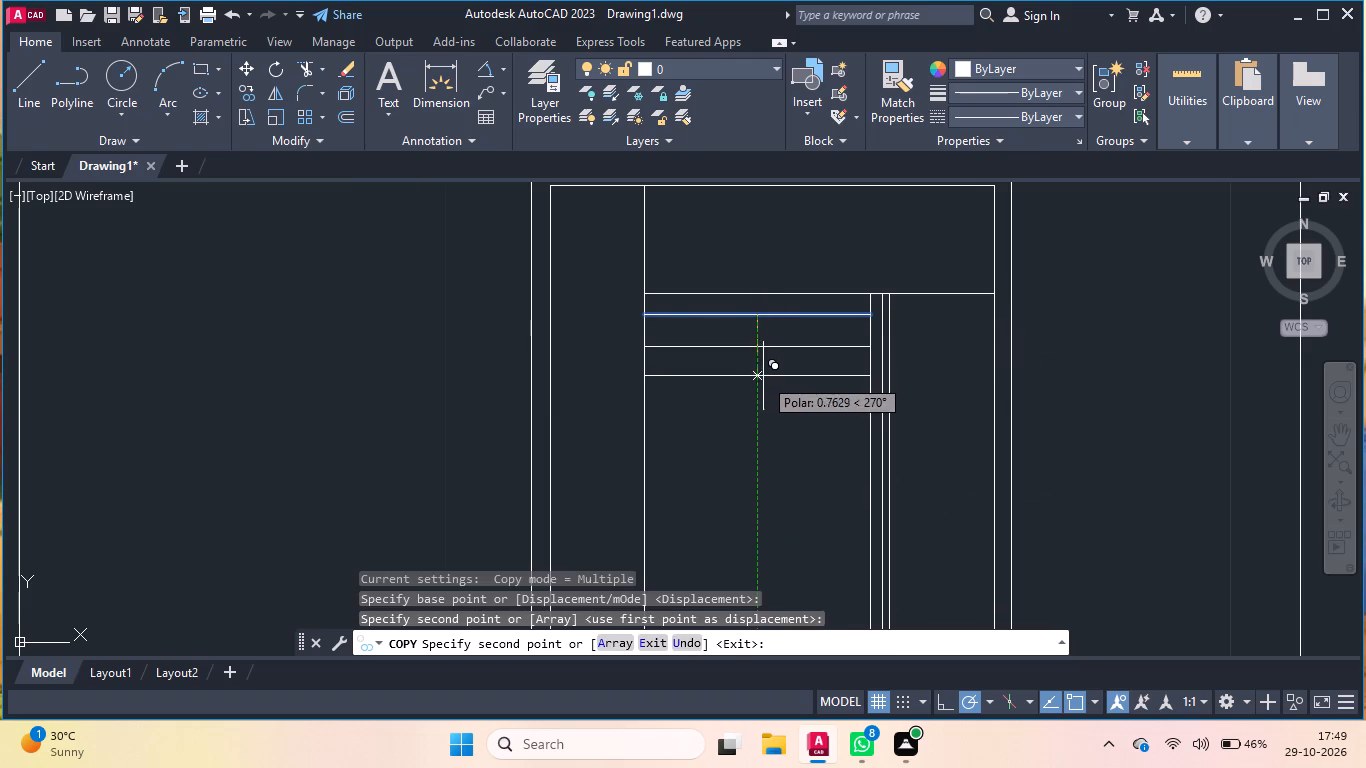
click(758, 378)
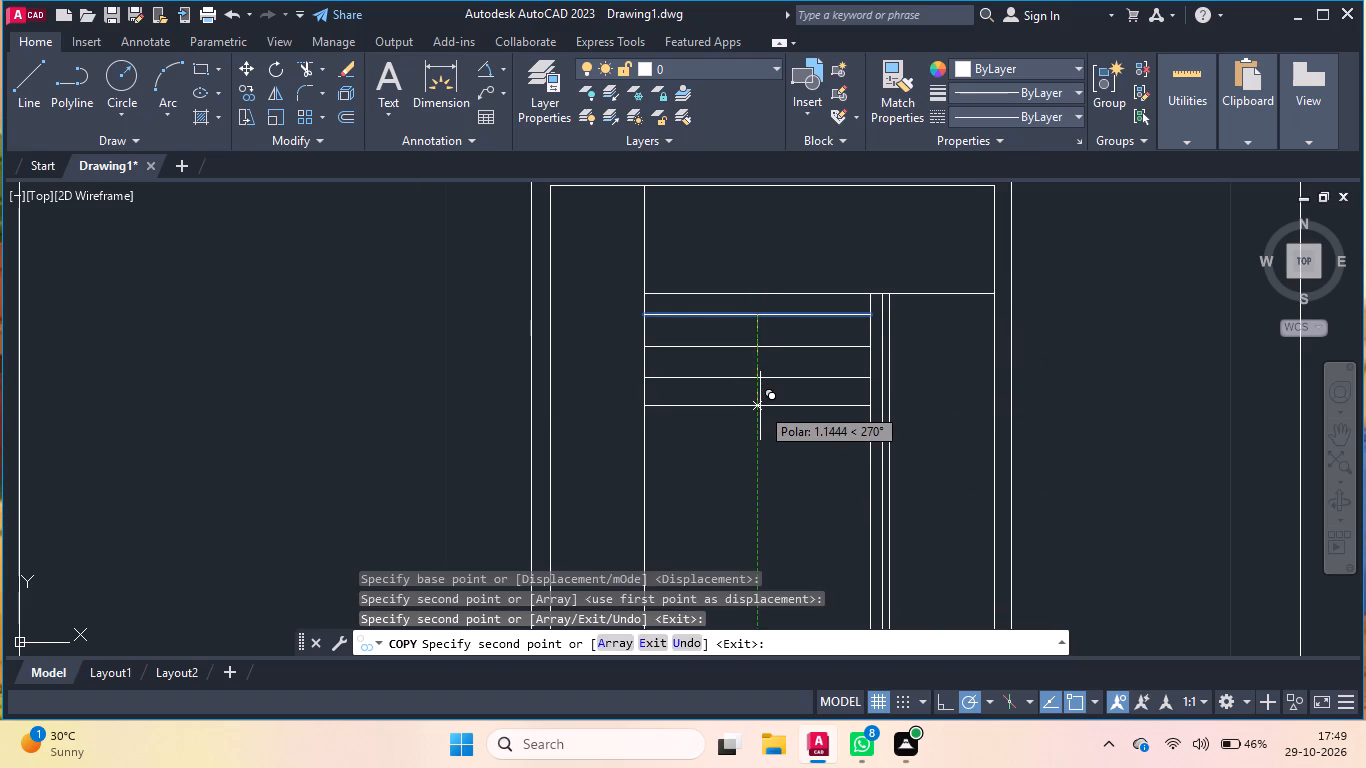
click(757, 410)
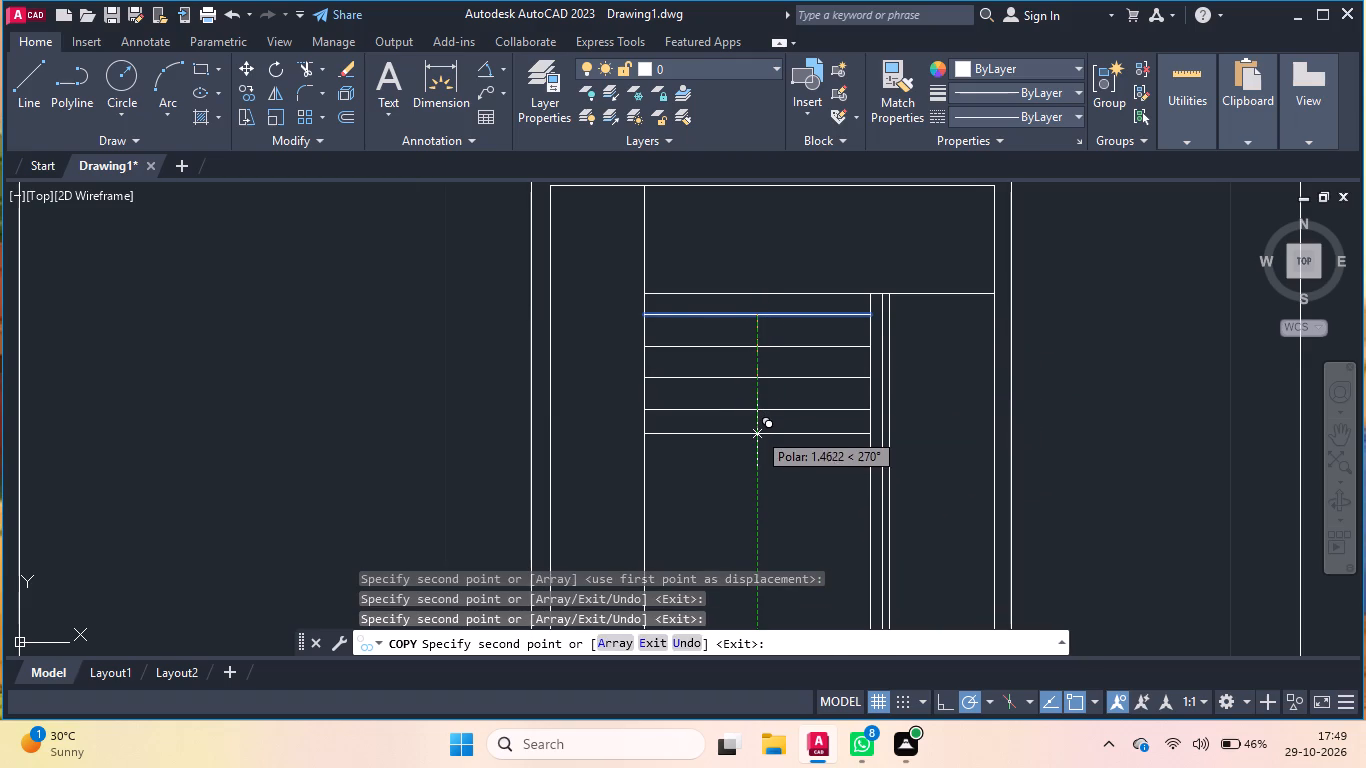
click(757, 448)
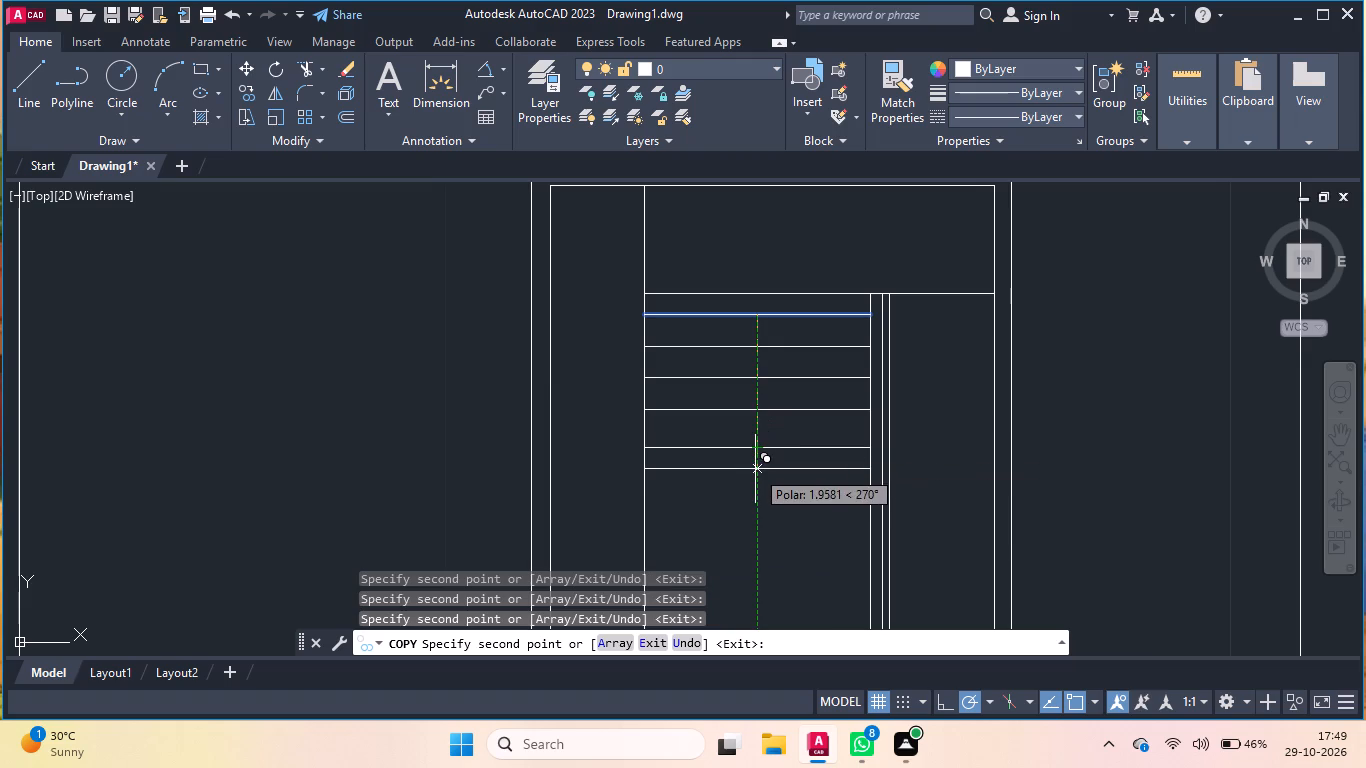
click(758, 484)
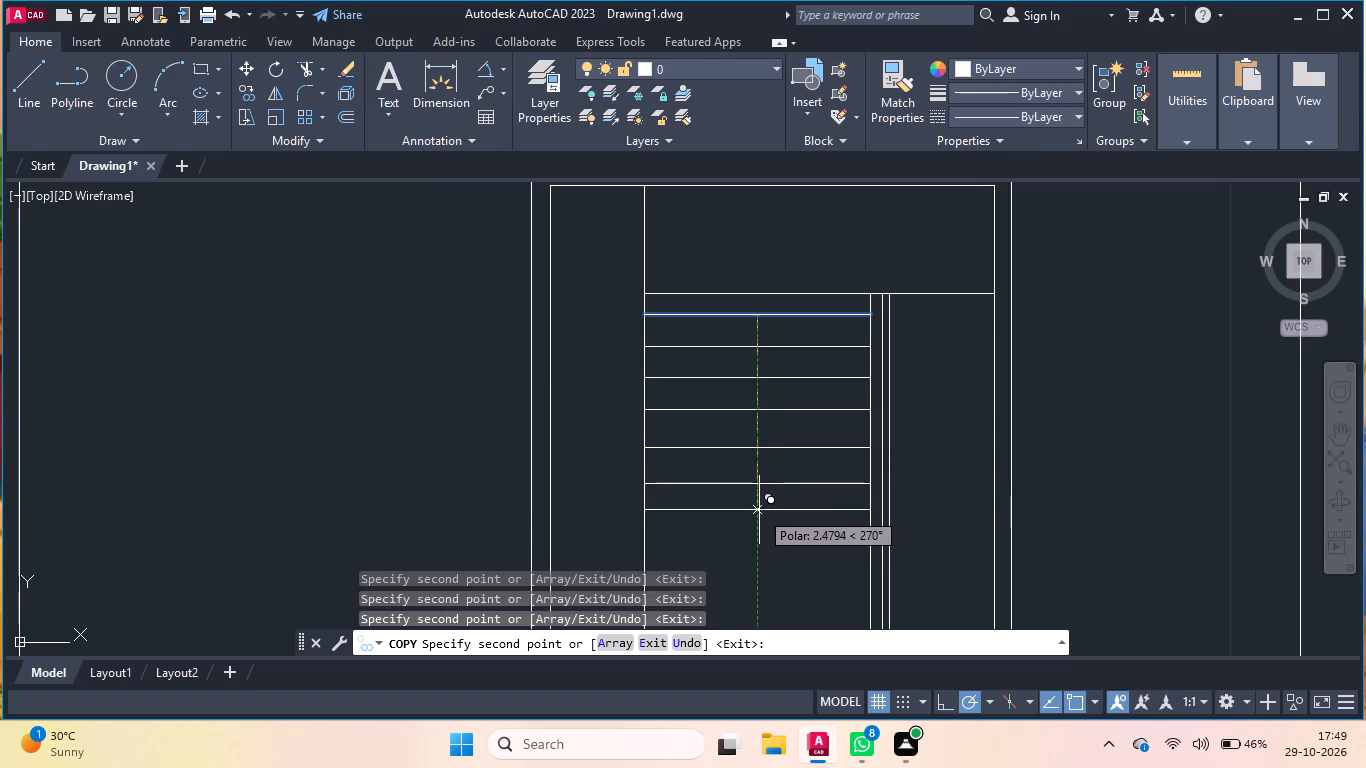
click(759, 517)
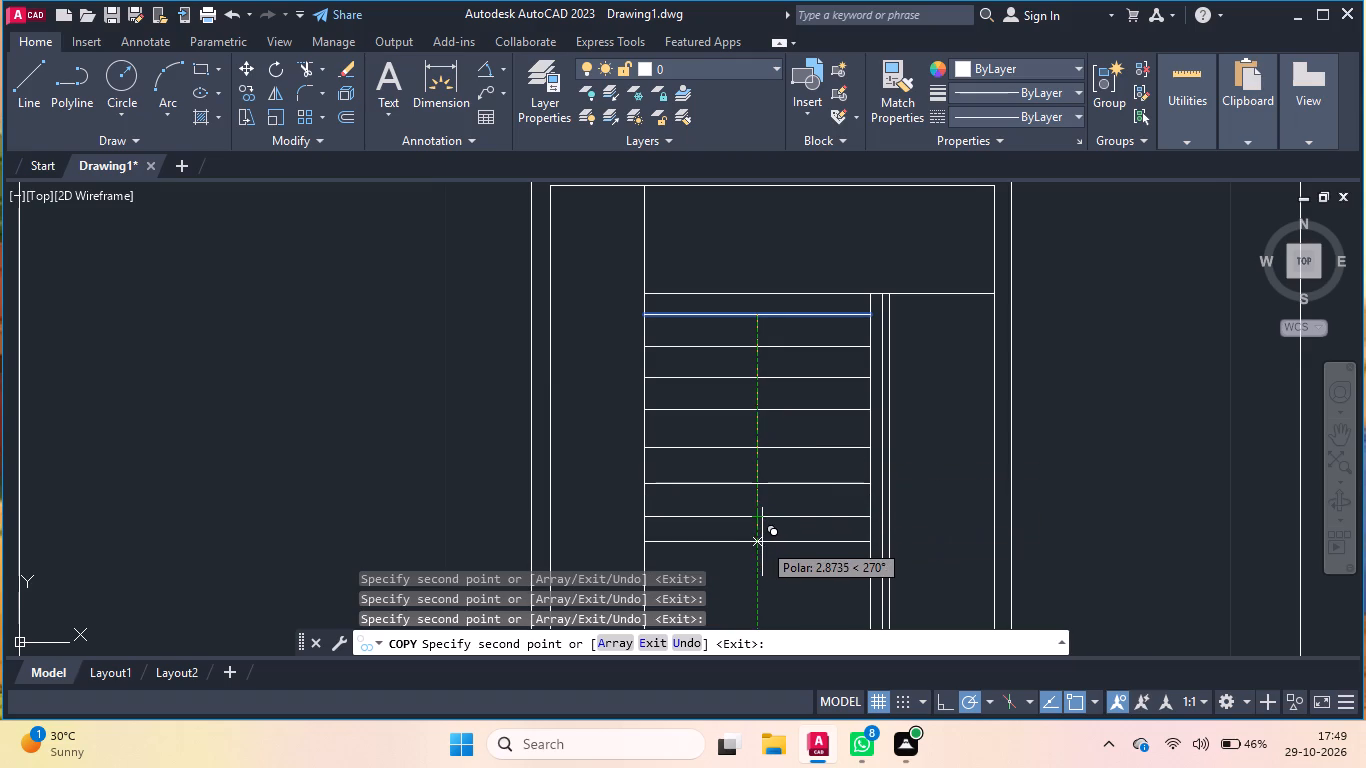
click(763, 551)
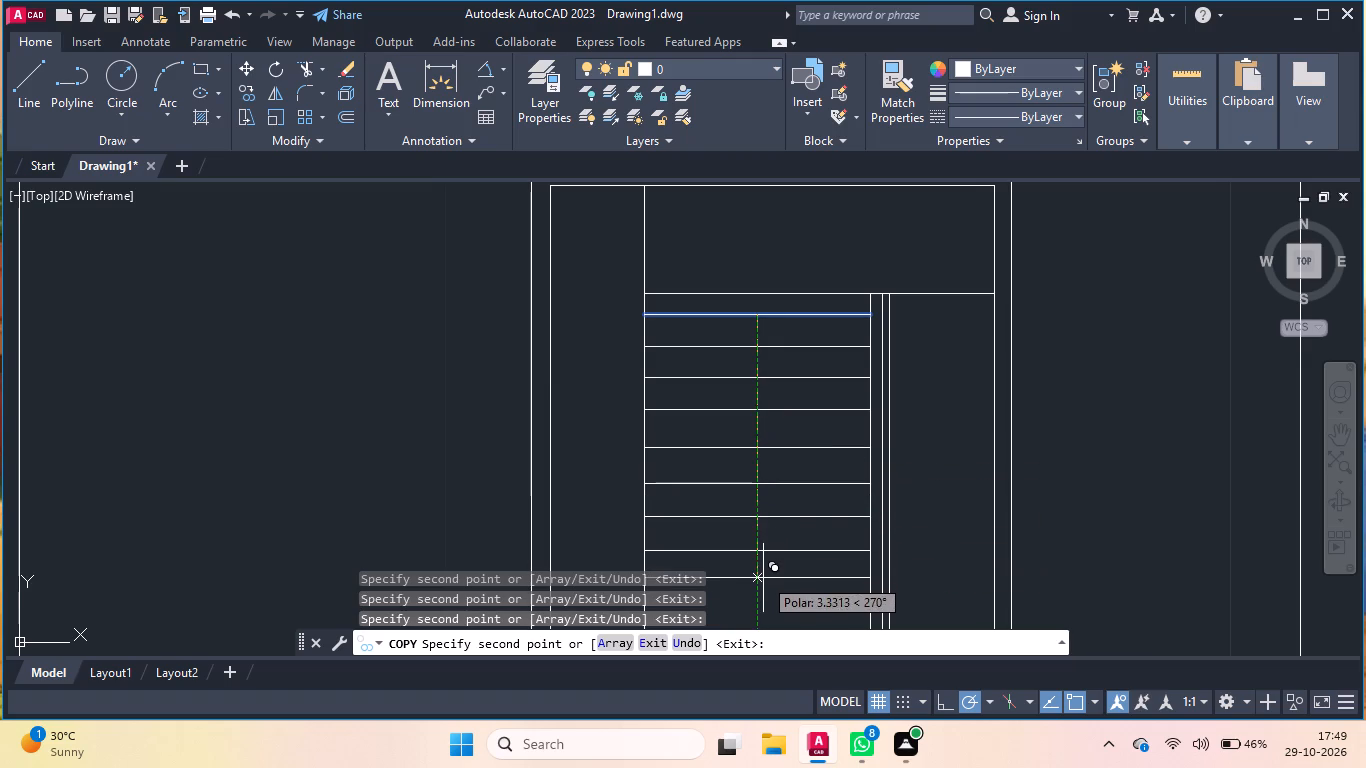
click(758, 585)
scroll(720, 323, down, 2)
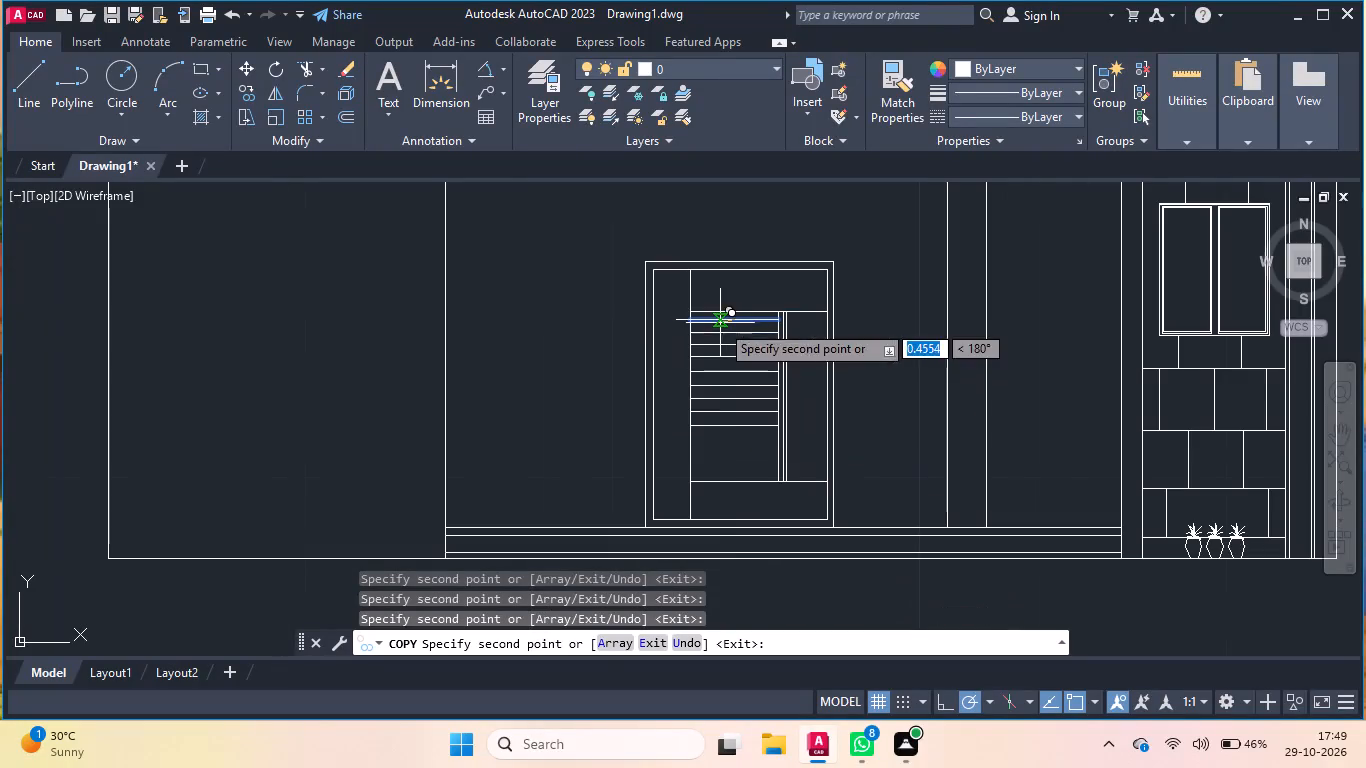
scroll(732, 463, up, 2)
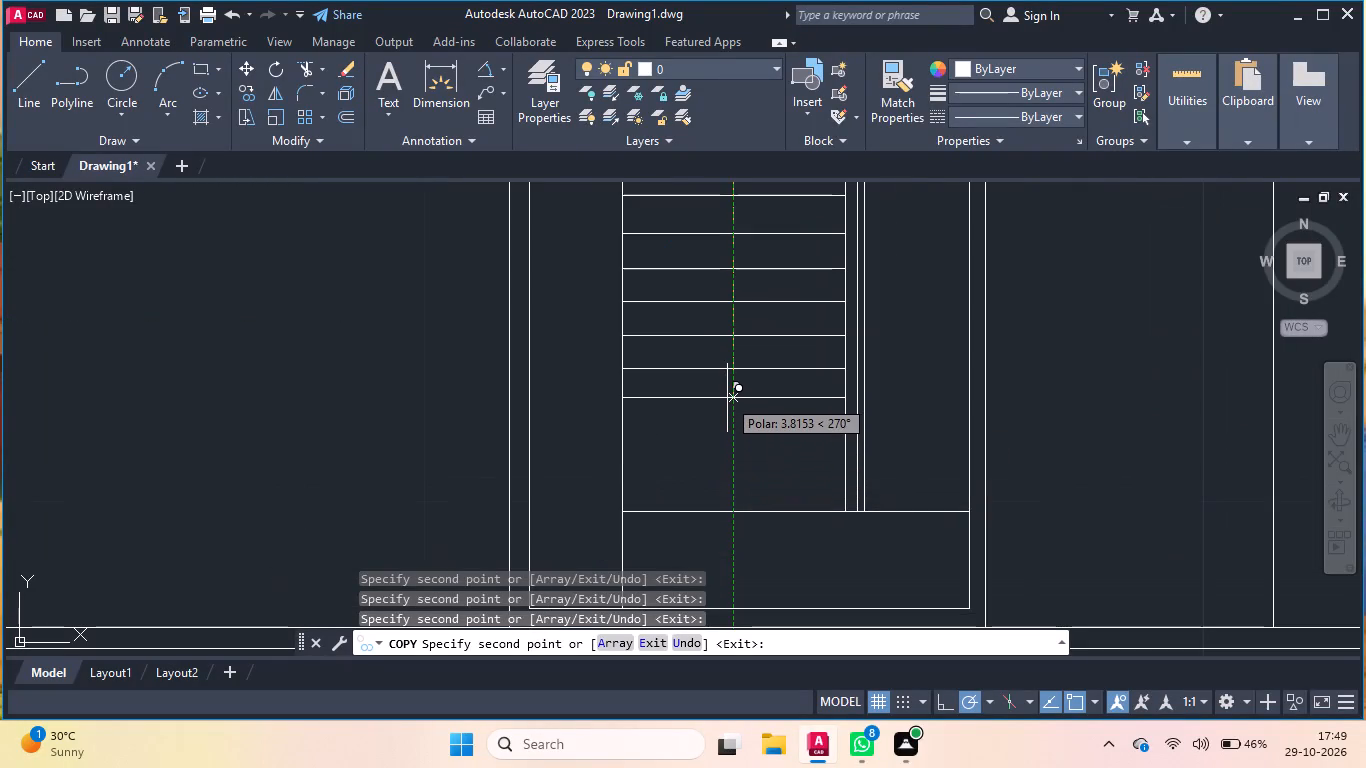
double_click(734, 406)
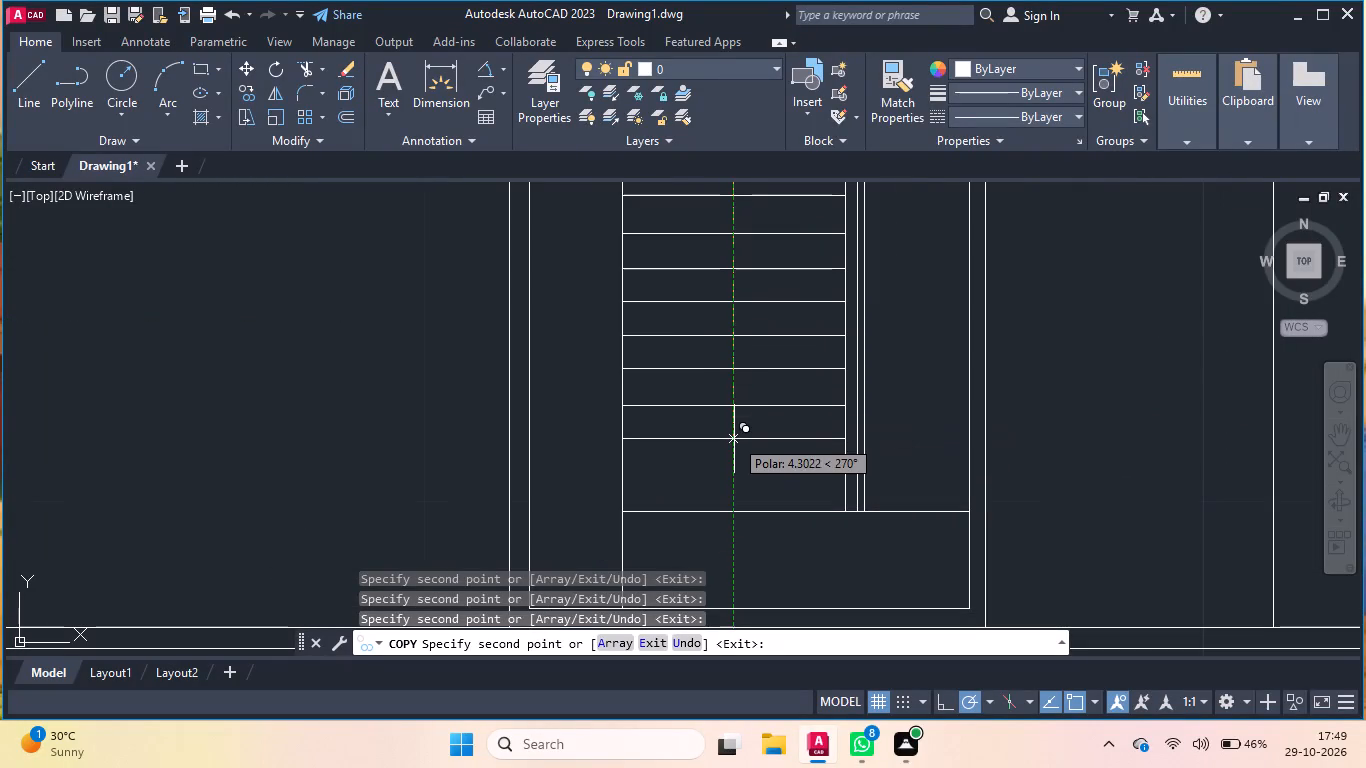
click(734, 439)
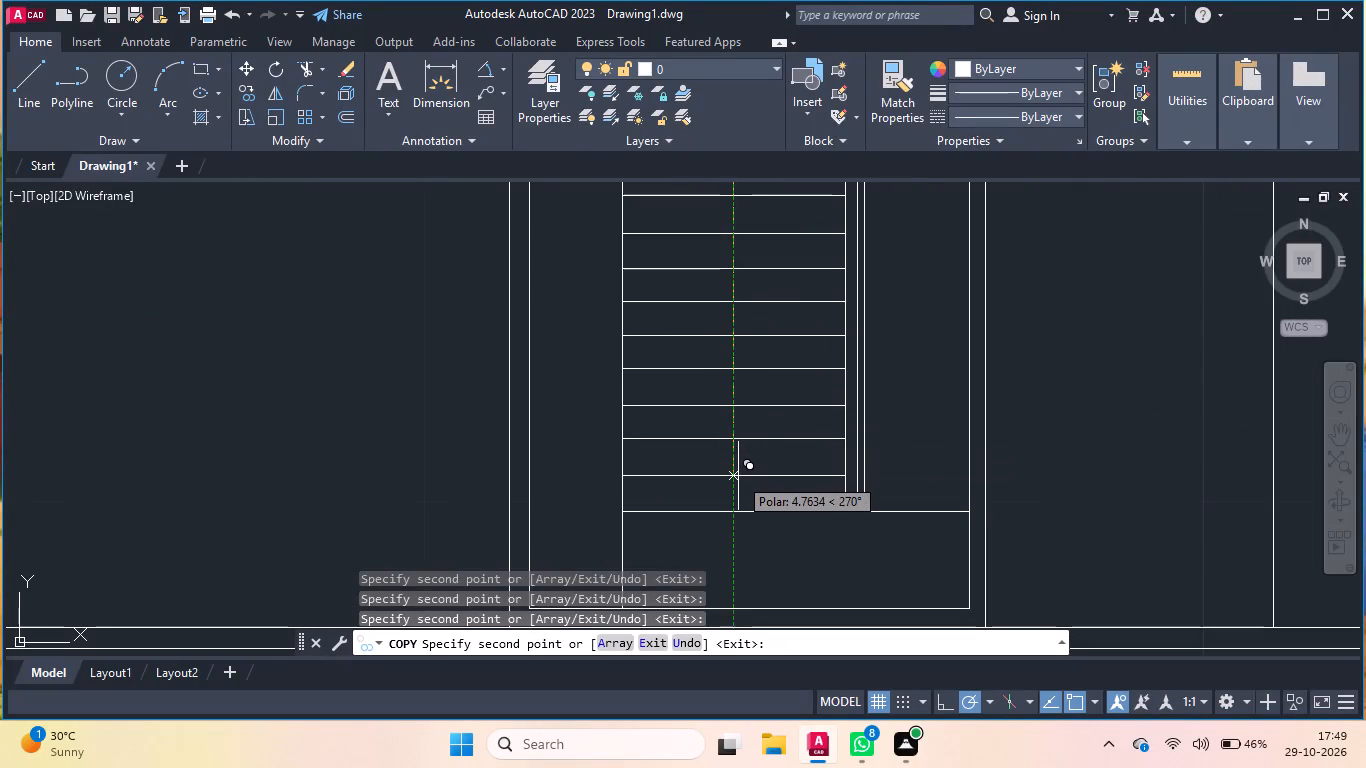
click(738, 476)
key(Return)
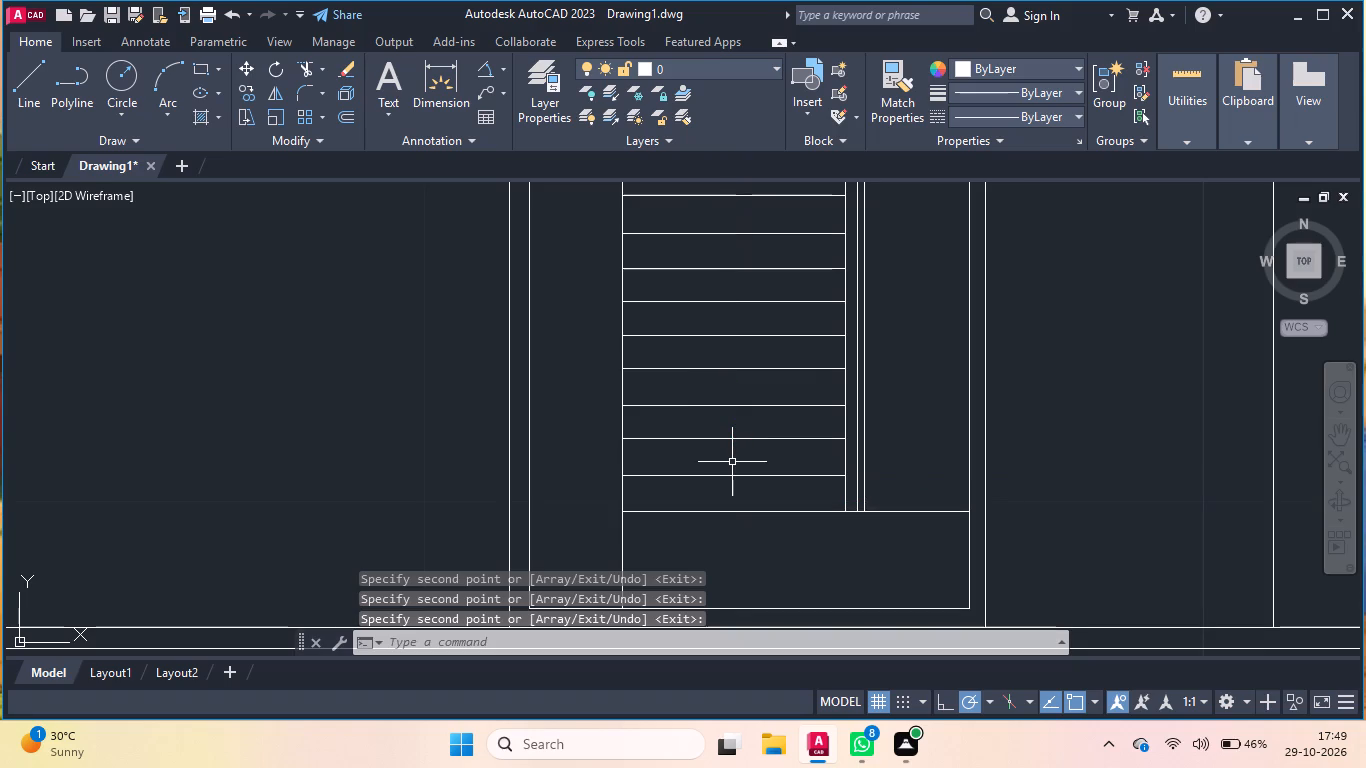
Draw a narrow three-sided upright rectangle about 0.45 wide against the outer side of the door's inner vertical line, around mid-height.
key(l)
key(Return)
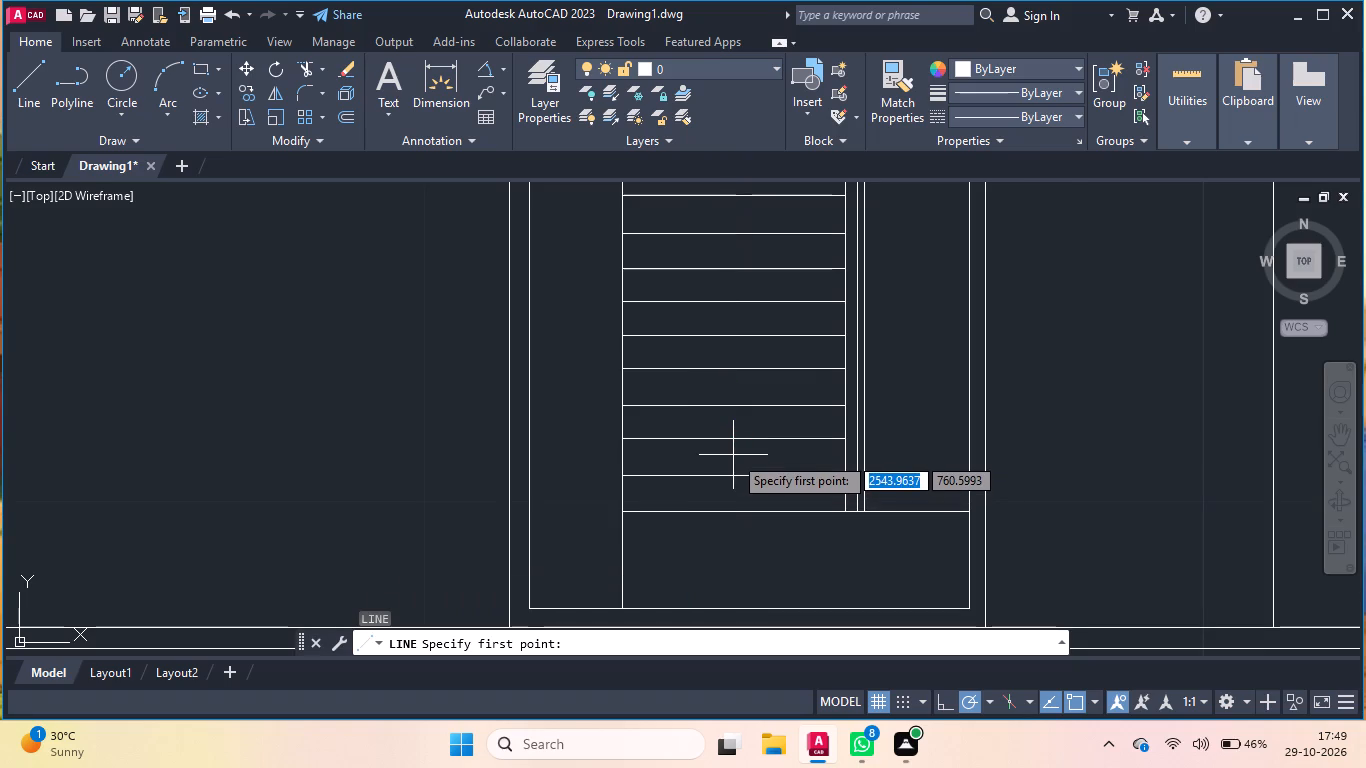
scroll(733, 455, down, 1)
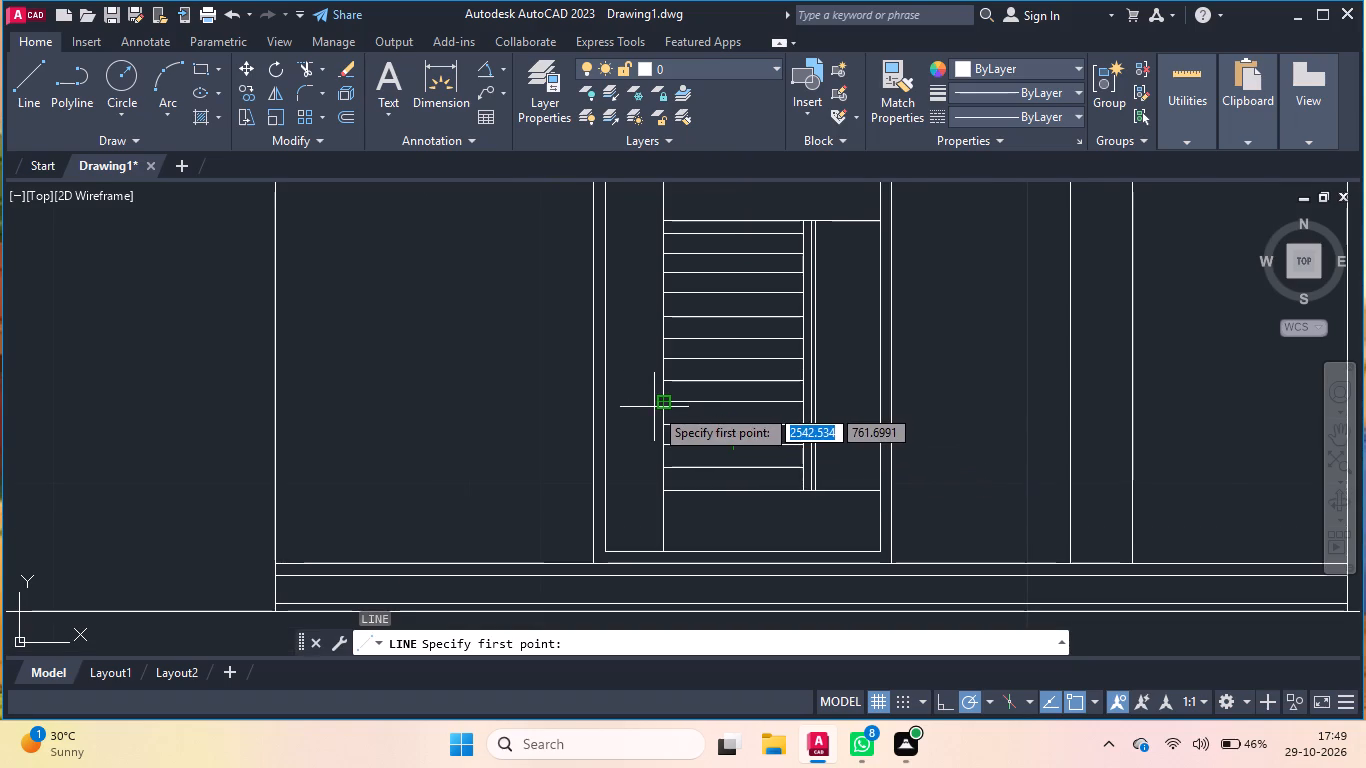
scroll(654, 407, up, 1)
click(667, 436)
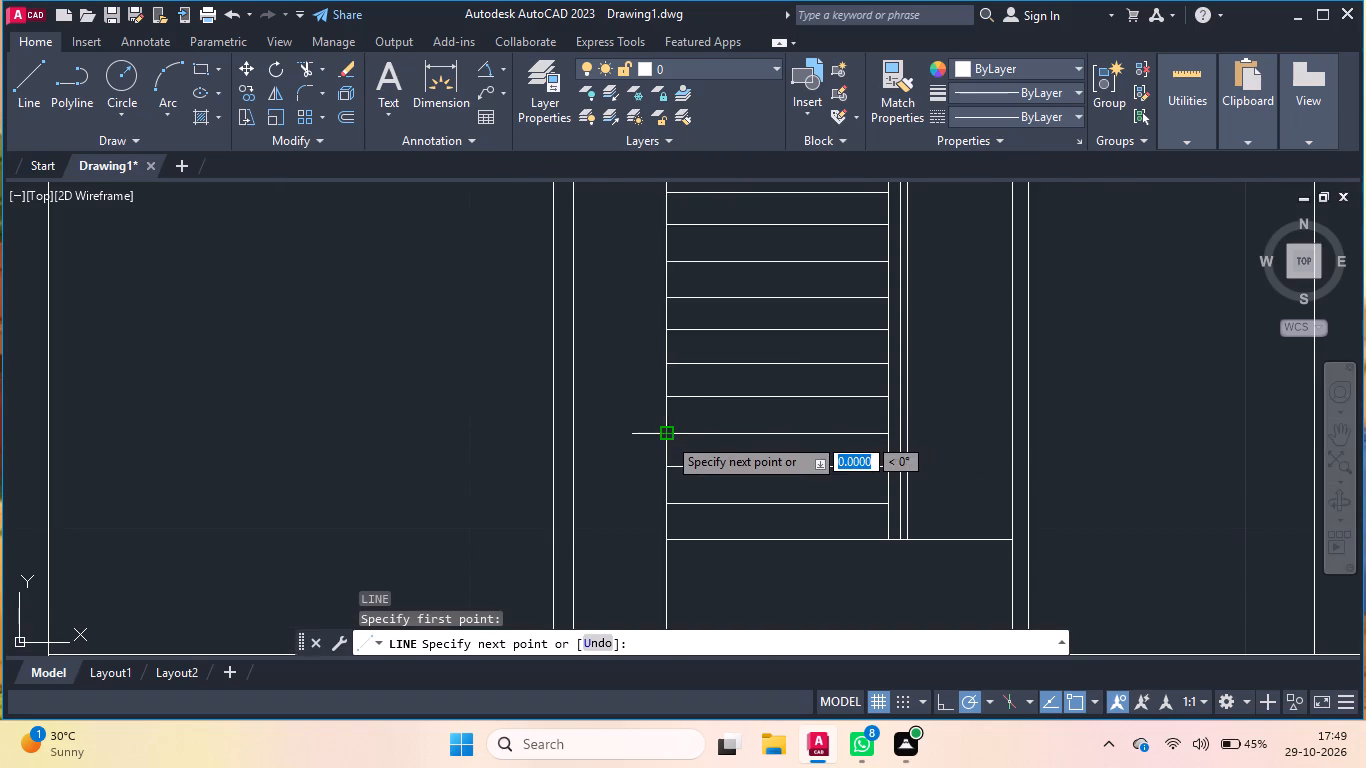
click(631, 433)
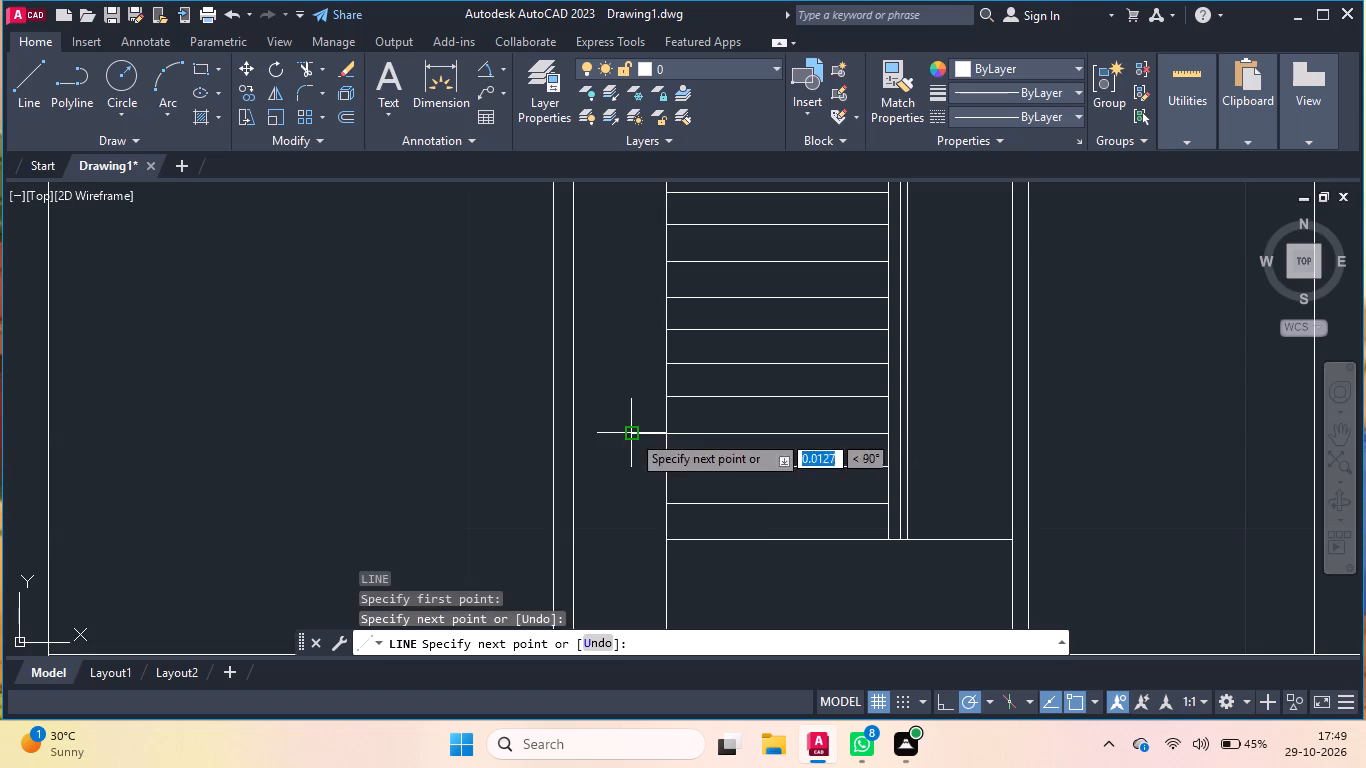
scroll(636, 505, down, 3)
scroll(628, 416, up, 3)
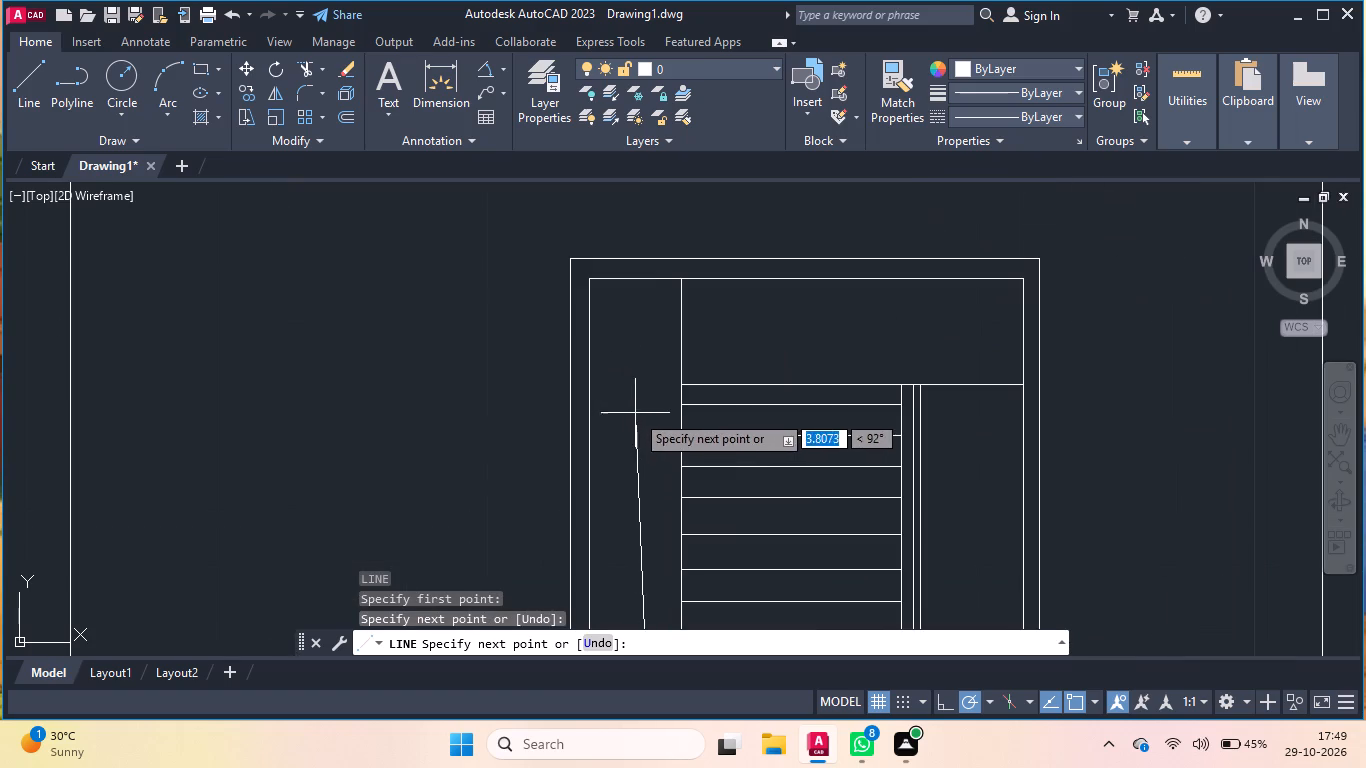
scroll(651, 486, down, 1)
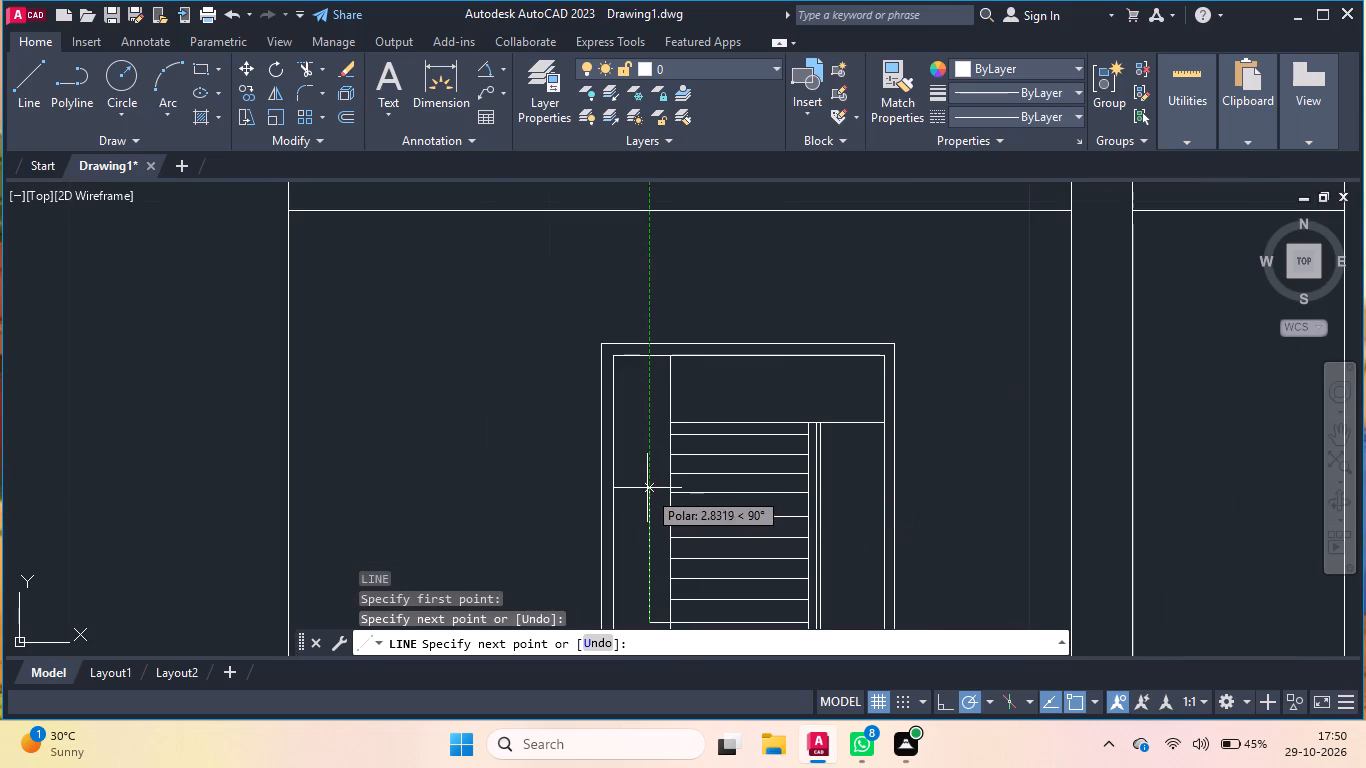
click(647, 510)
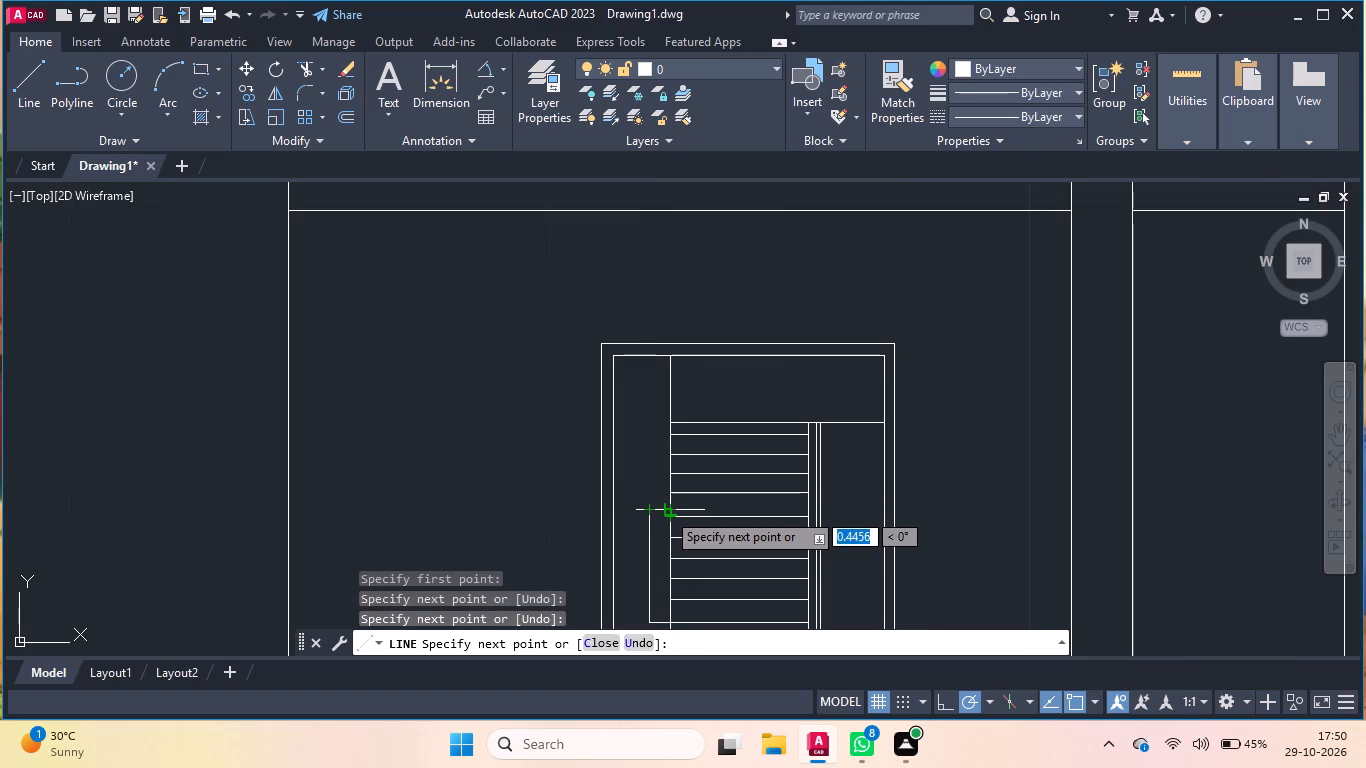
click(666, 511)
key(Return)
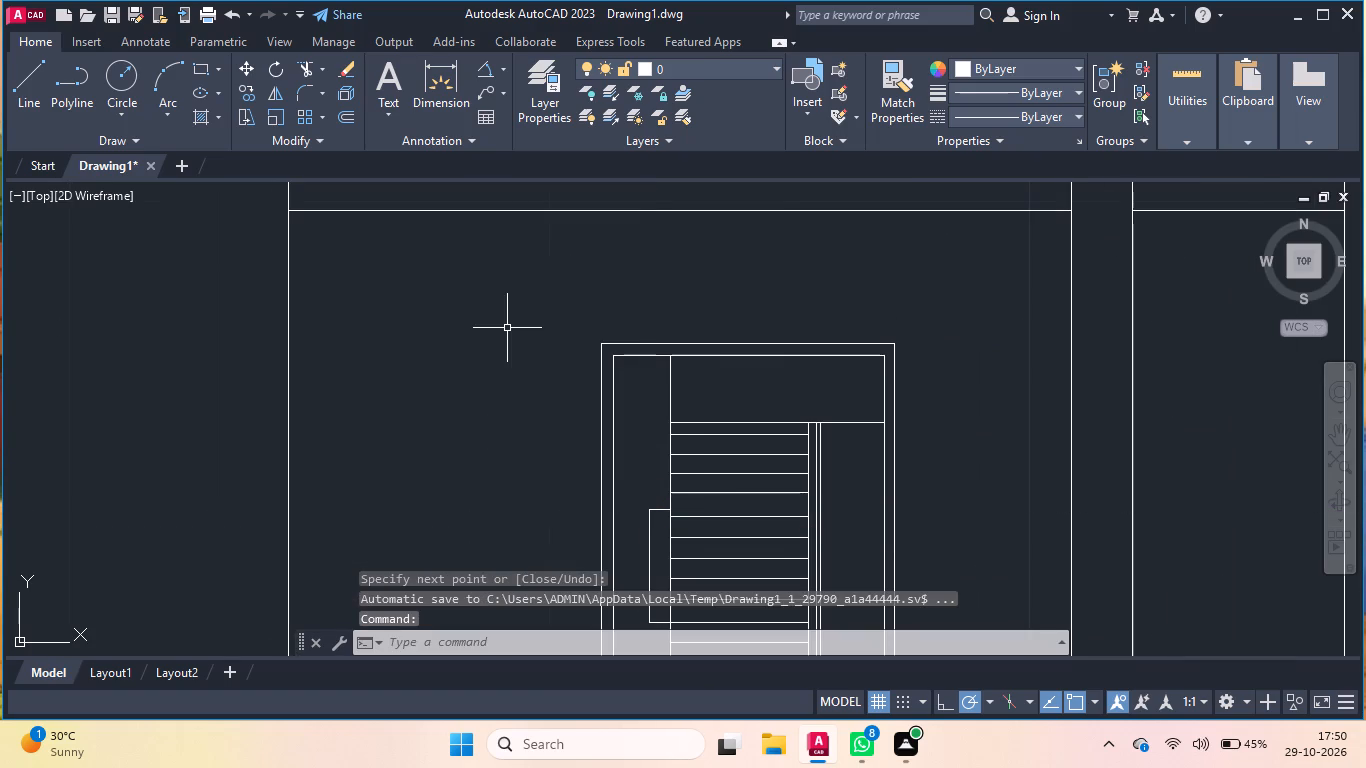
key(Return)
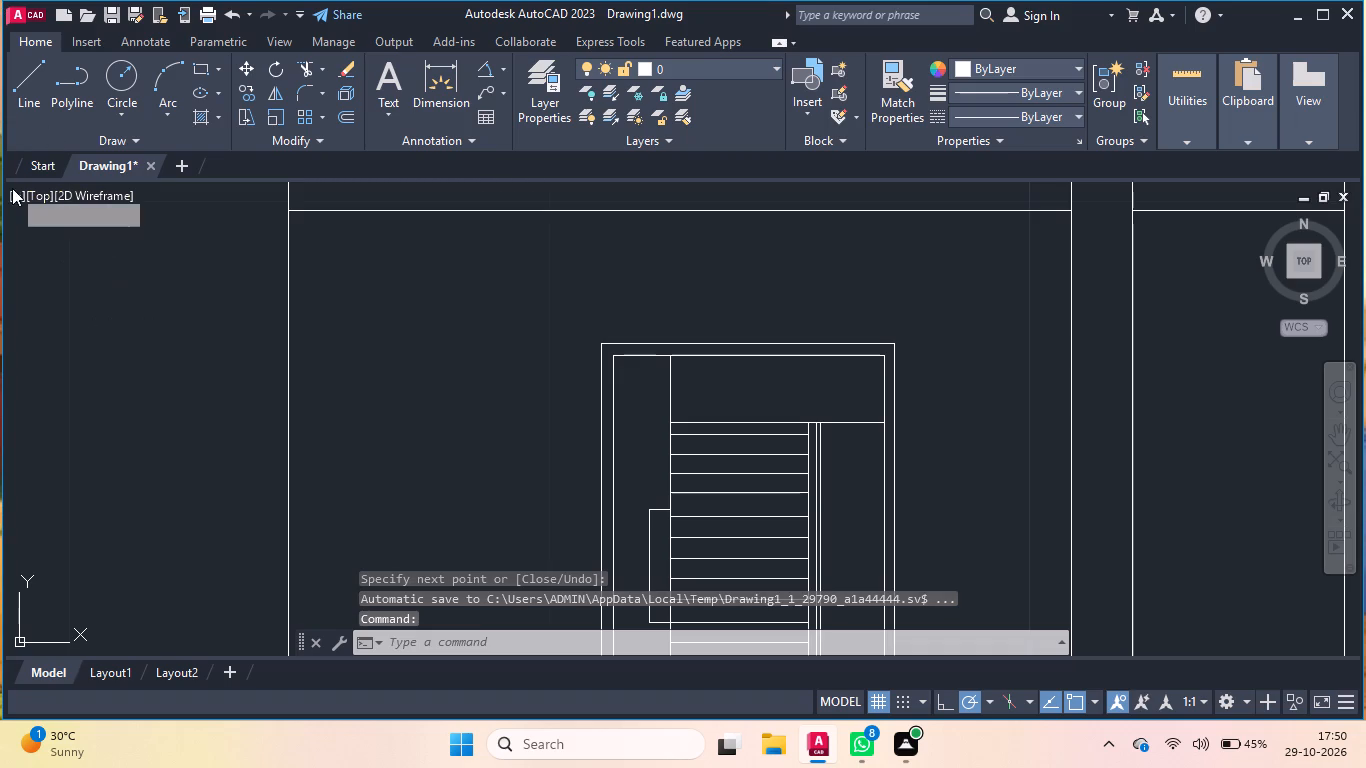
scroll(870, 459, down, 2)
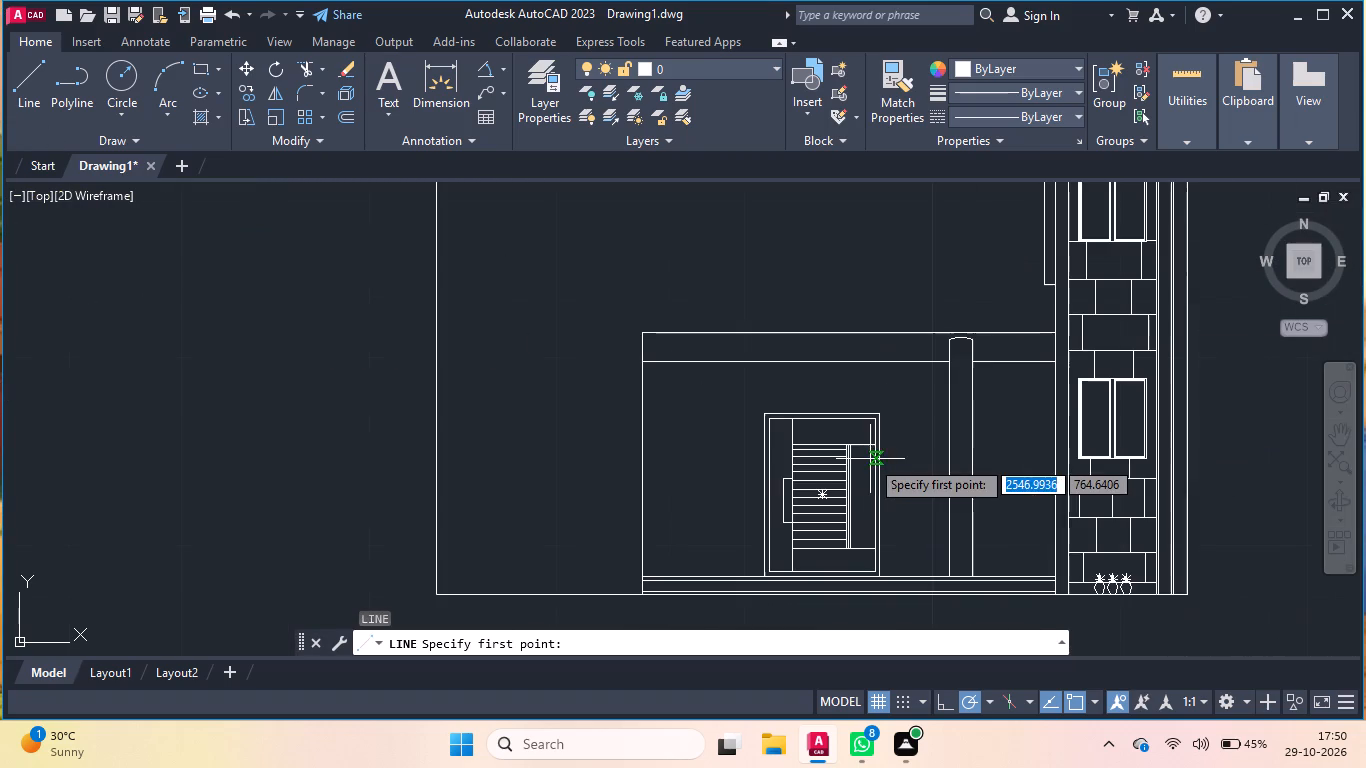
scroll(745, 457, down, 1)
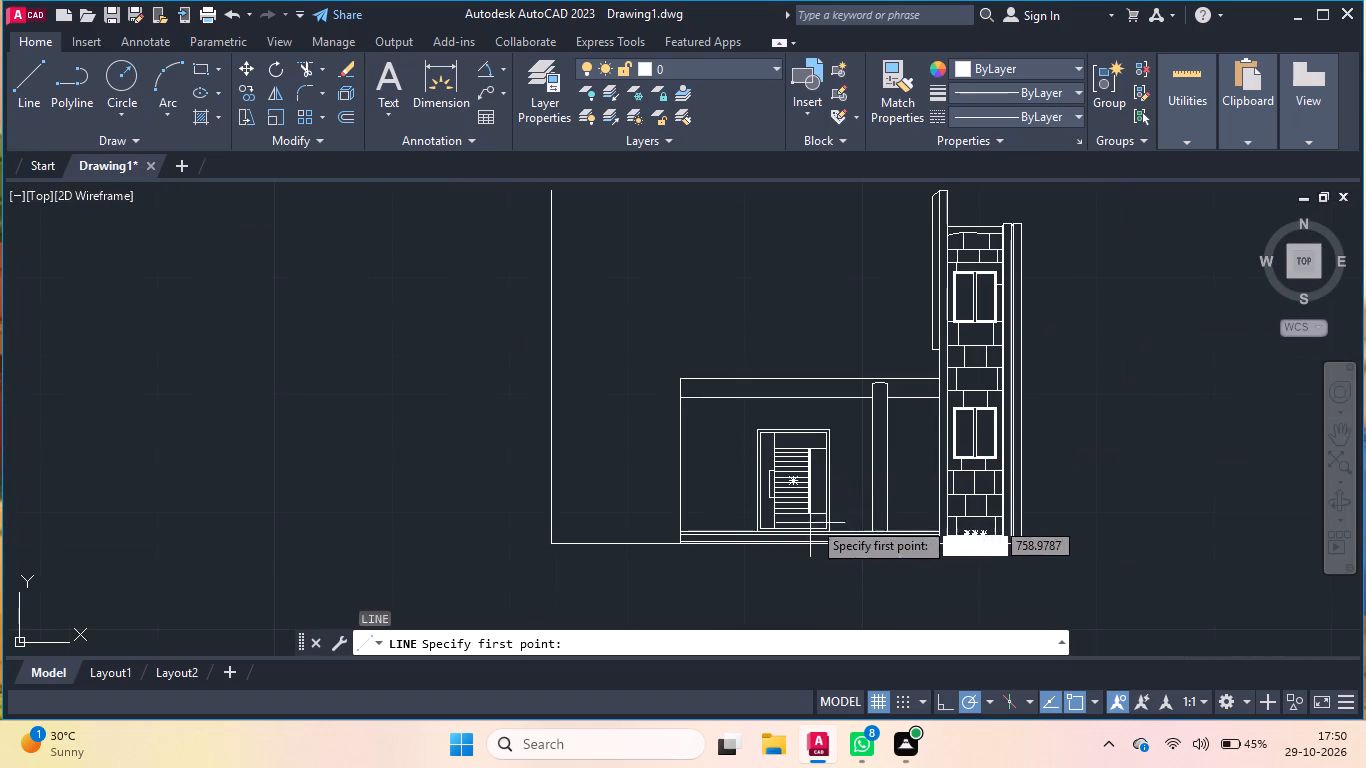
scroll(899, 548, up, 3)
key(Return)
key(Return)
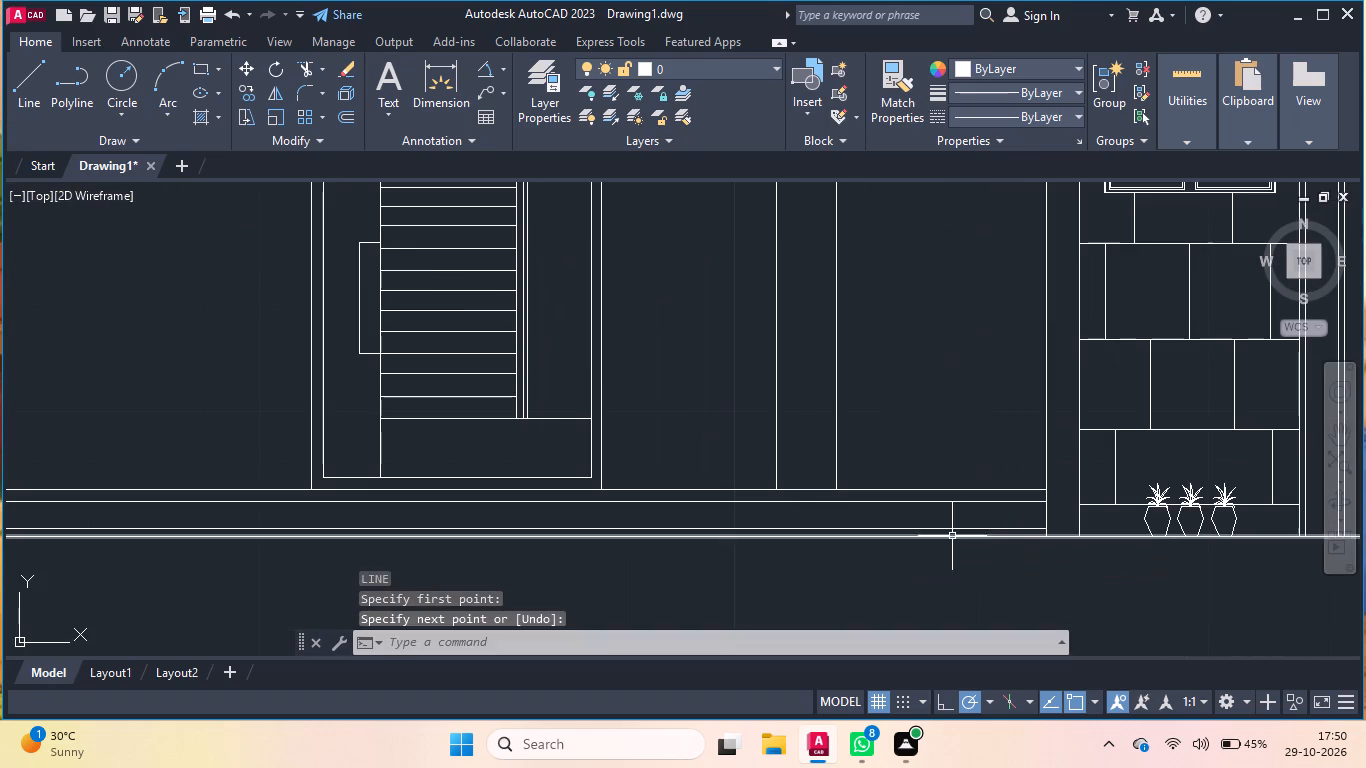
Copy the leftmost of the three potted plants about 10.4 away, onto the top line of the base between the door and the arched post.
scroll(1186, 530, up, 4)
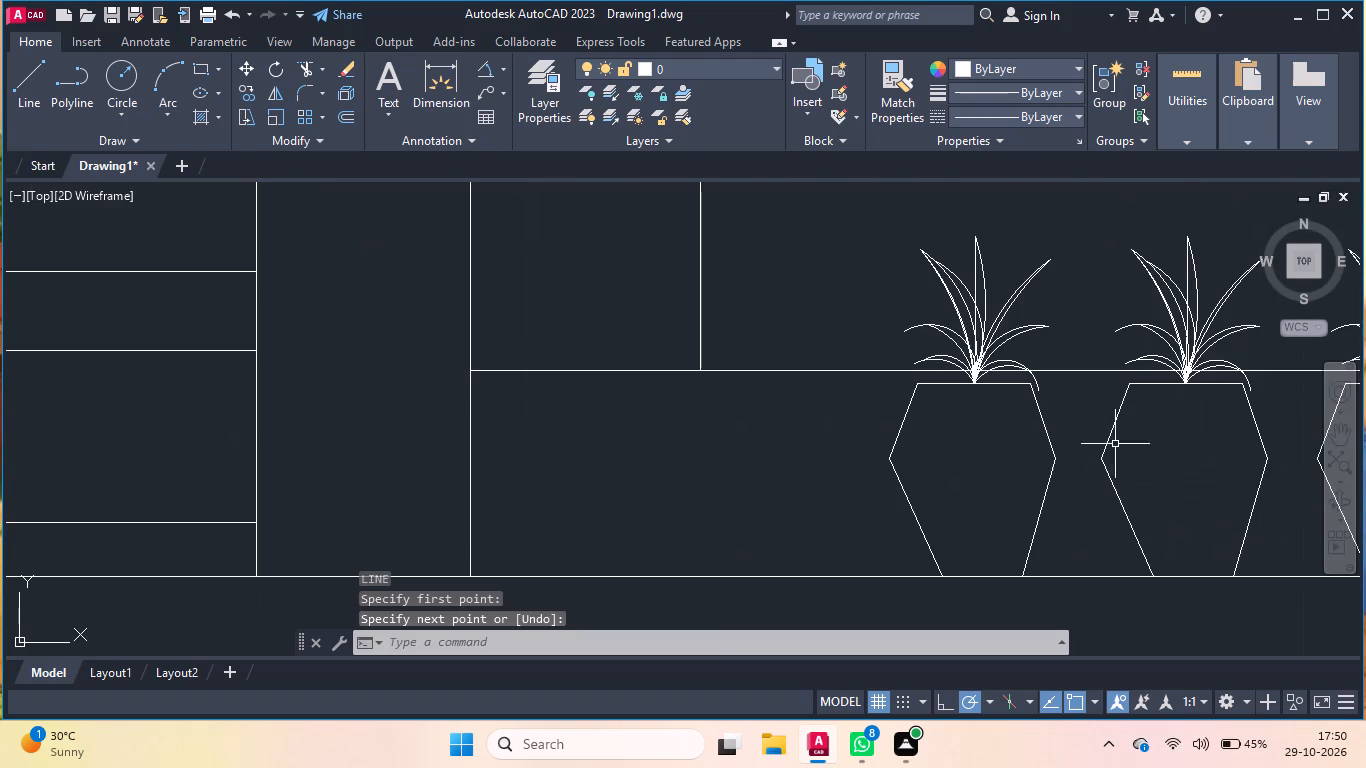
click(1082, 408)
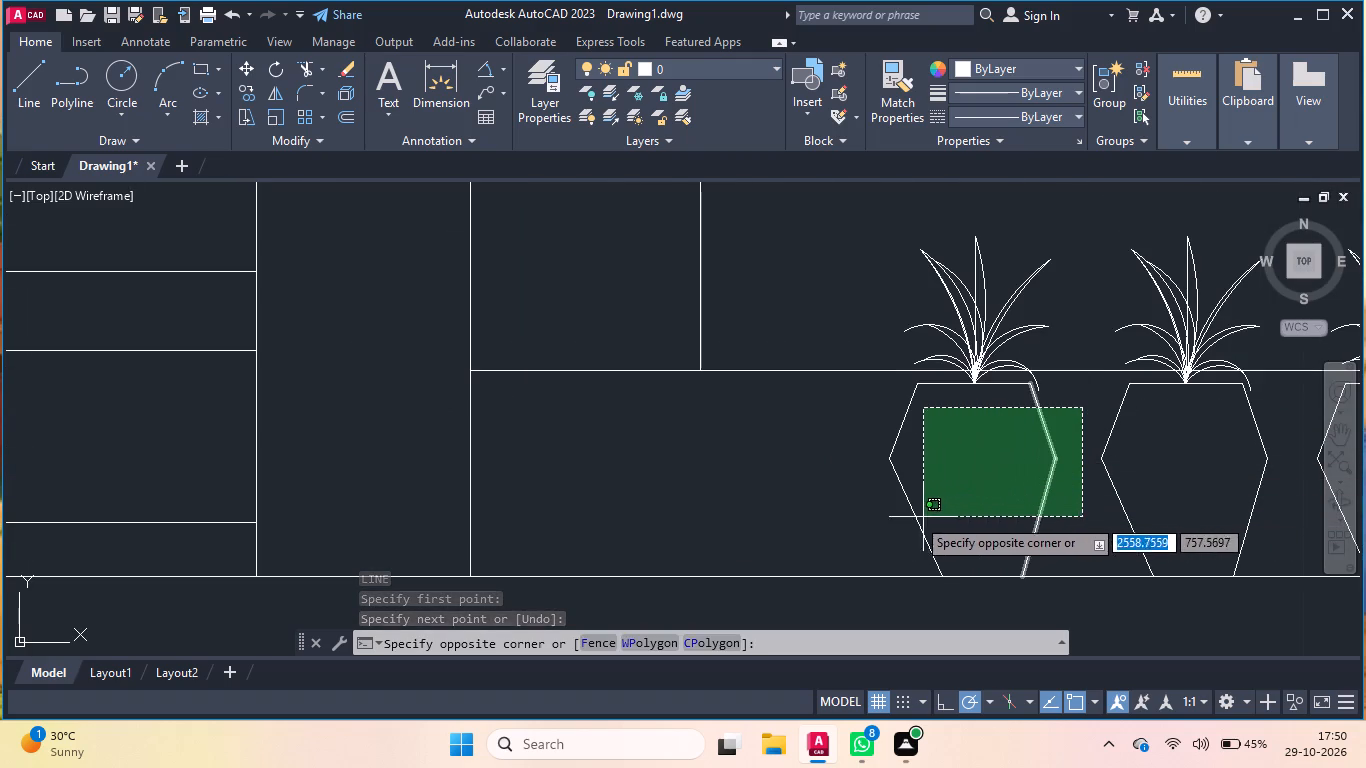
click(859, 538)
click(974, 384)
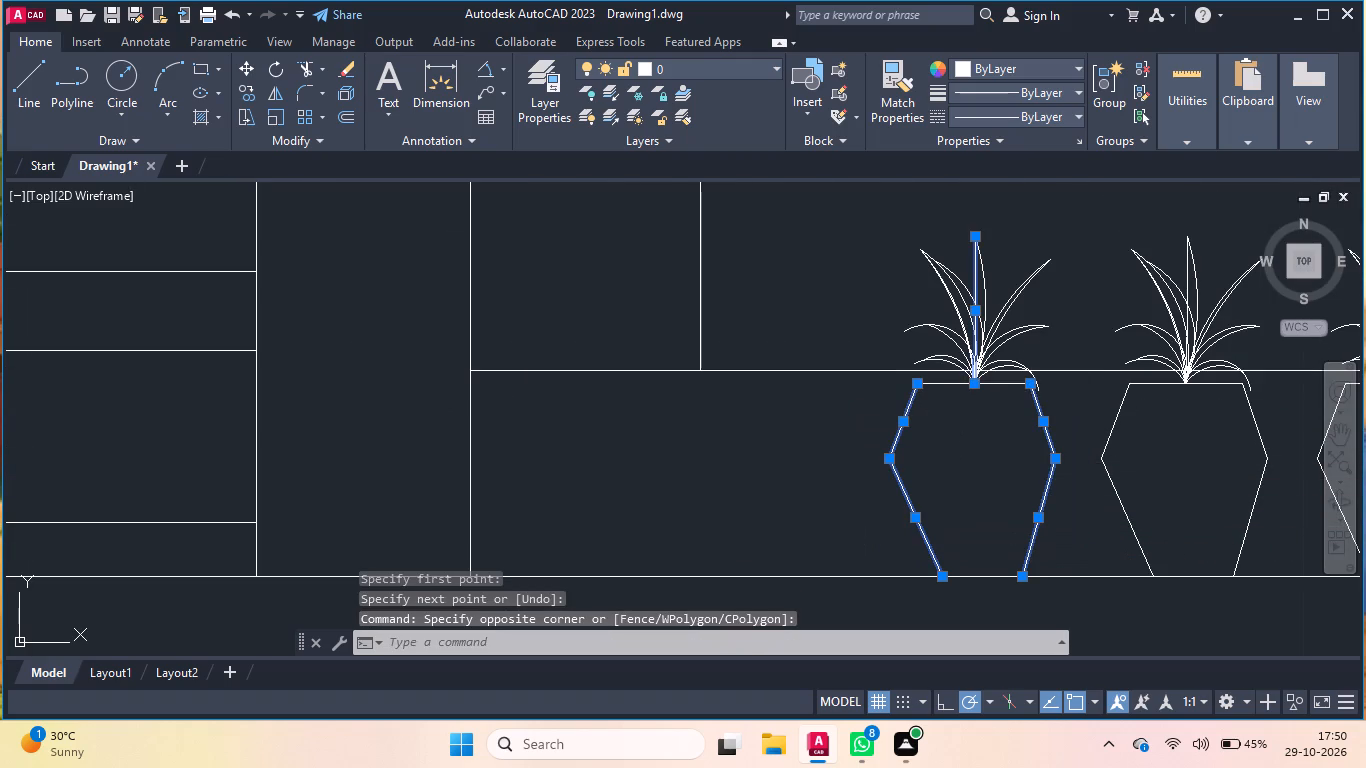
click(950, 387)
click(989, 391)
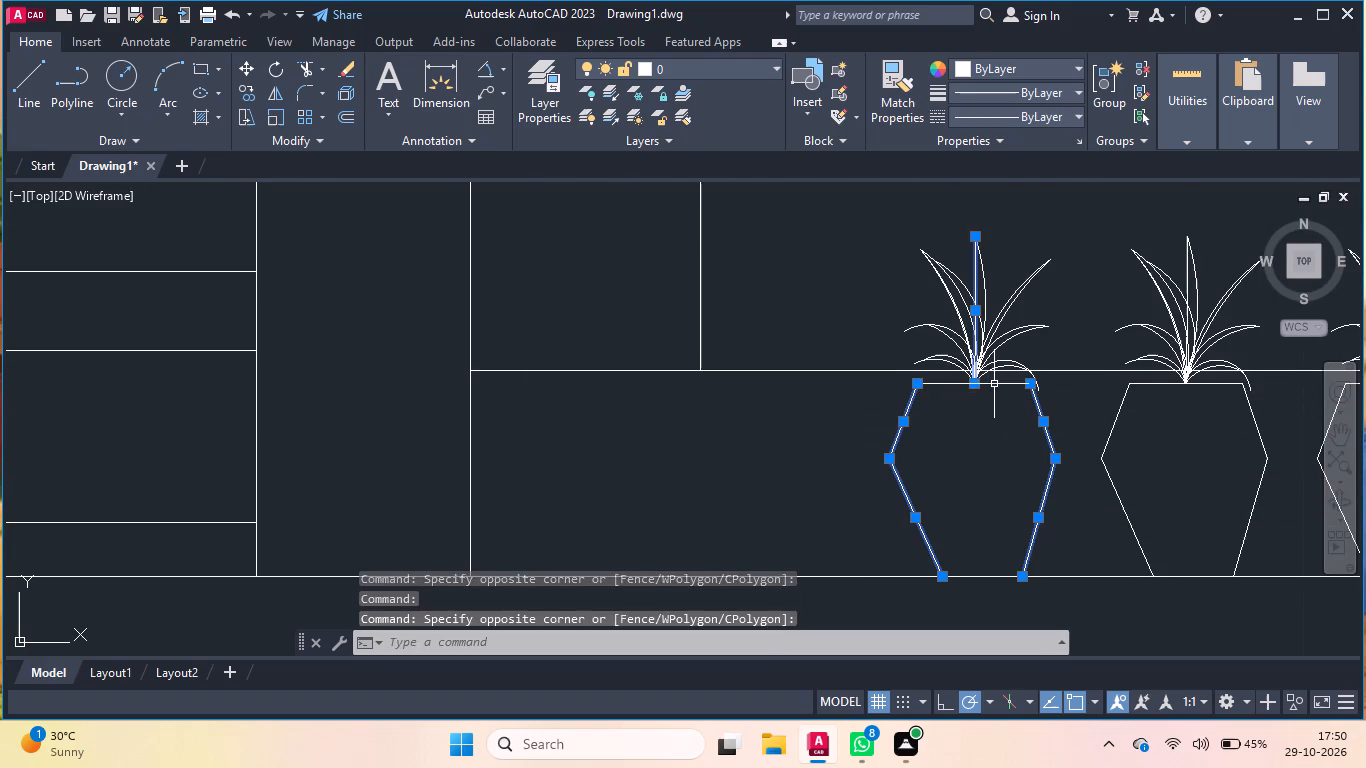
click(994, 384)
scroll(991, 369, up, 4)
scroll(991, 369, down, 4)
click(1057, 248)
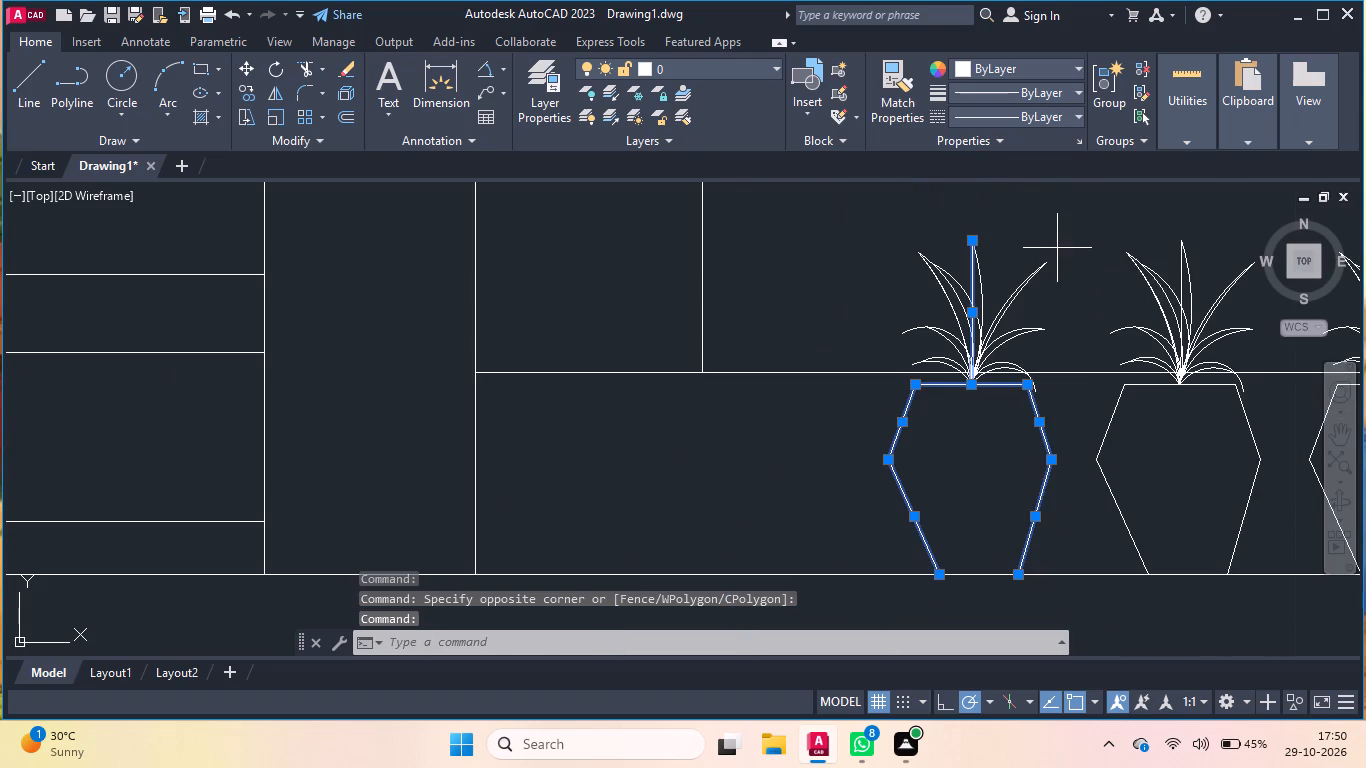
click(877, 354)
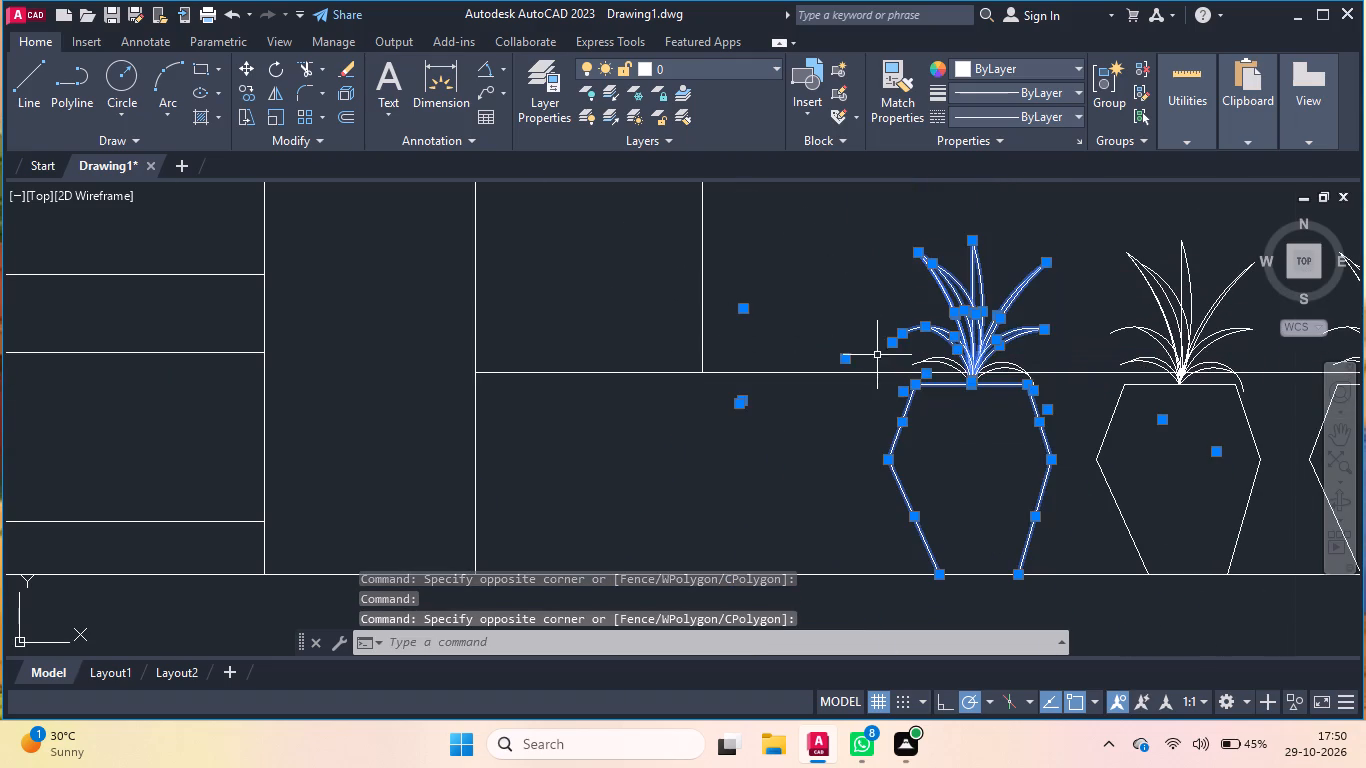
scroll(929, 373, up, 5)
click(1067, 195)
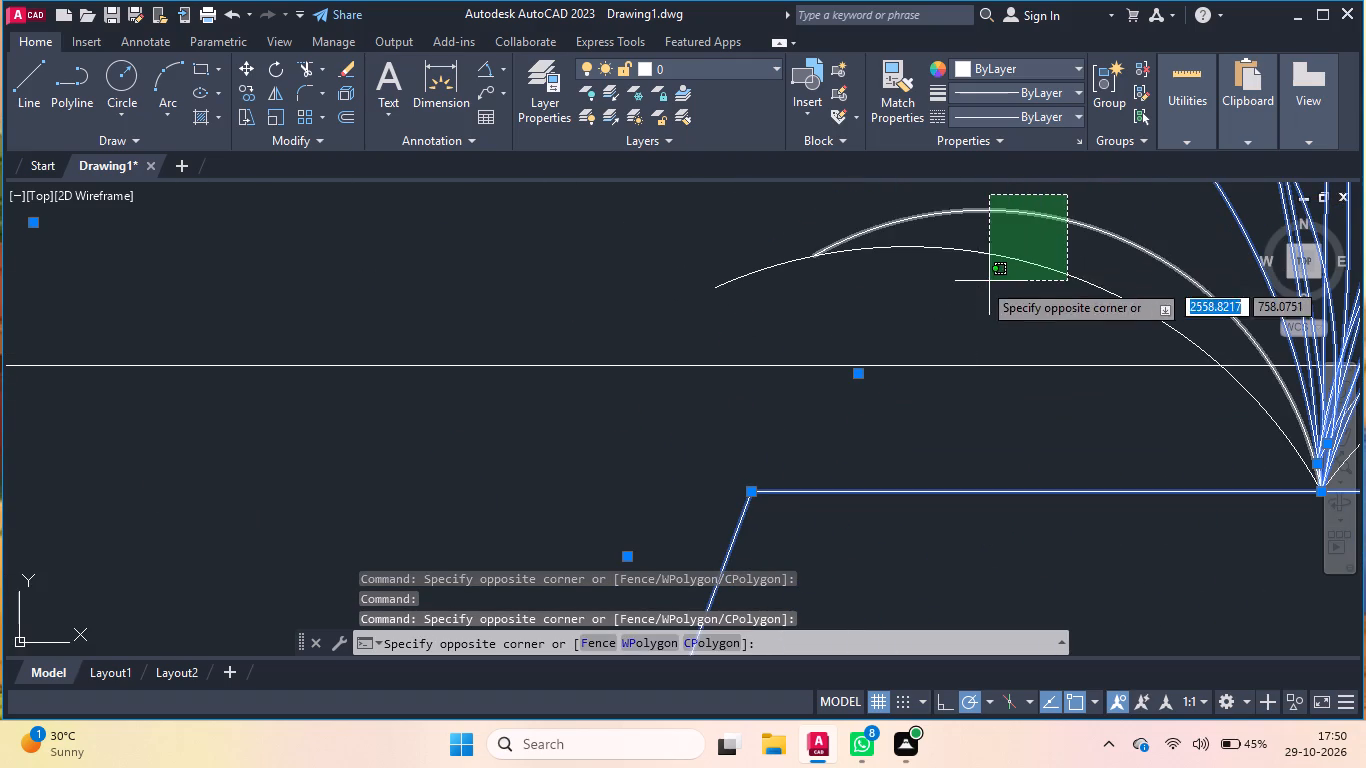
click(869, 287)
scroll(920, 337, down, 3)
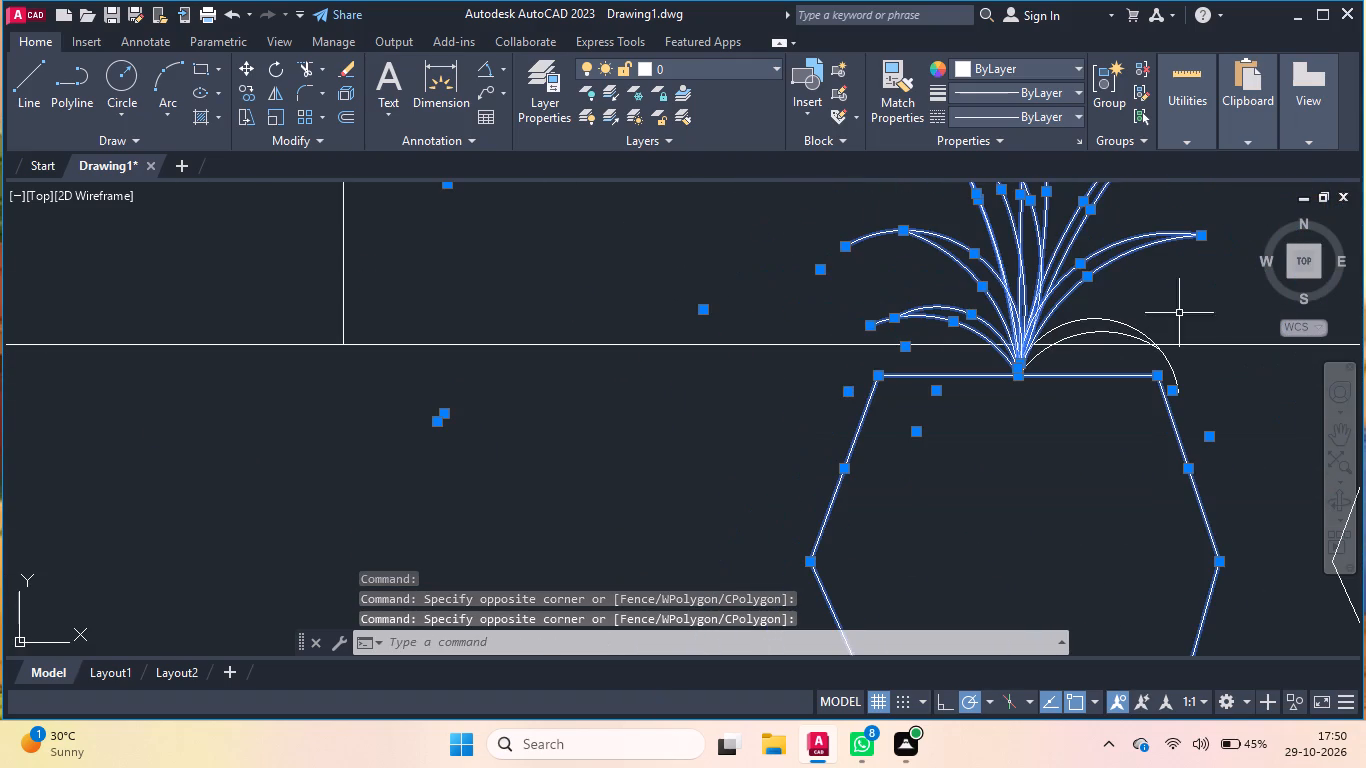
click(1155, 295)
click(1083, 337)
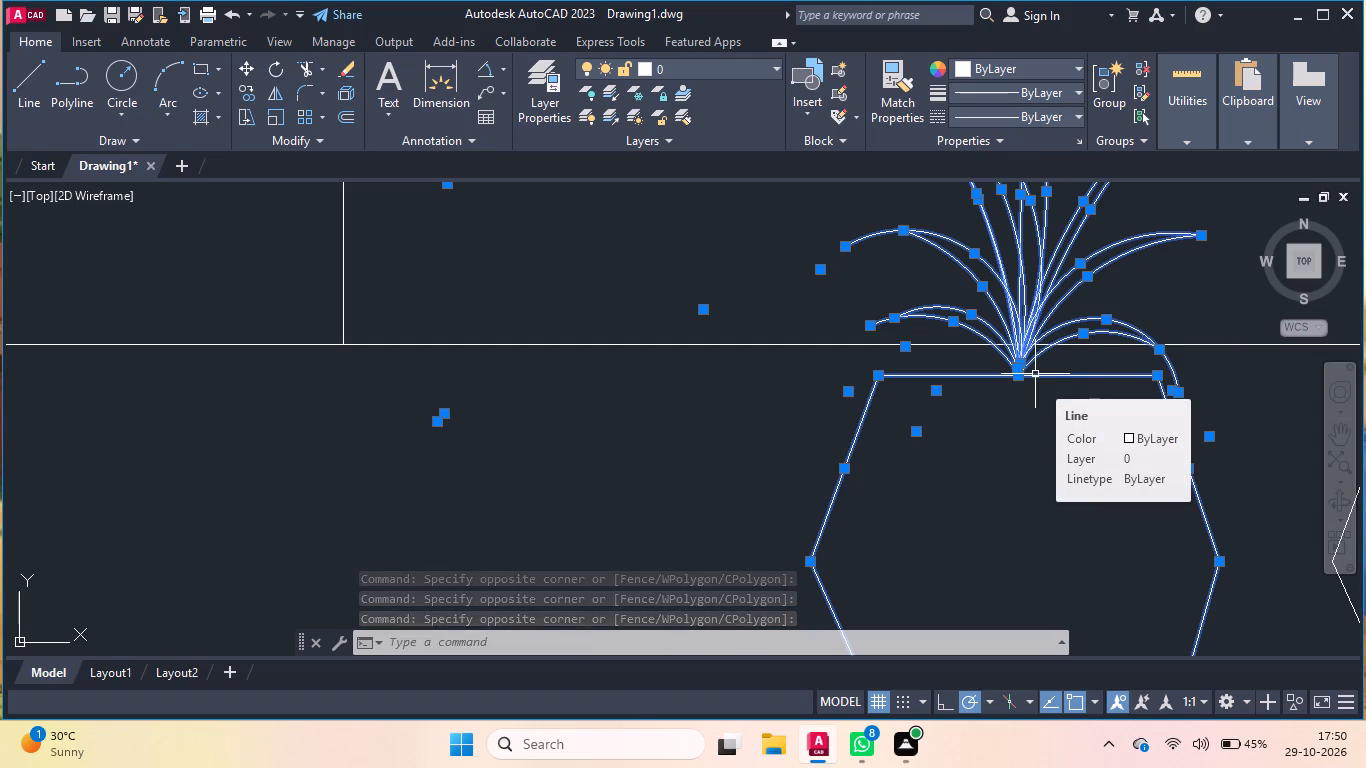
key(c)
key(o)
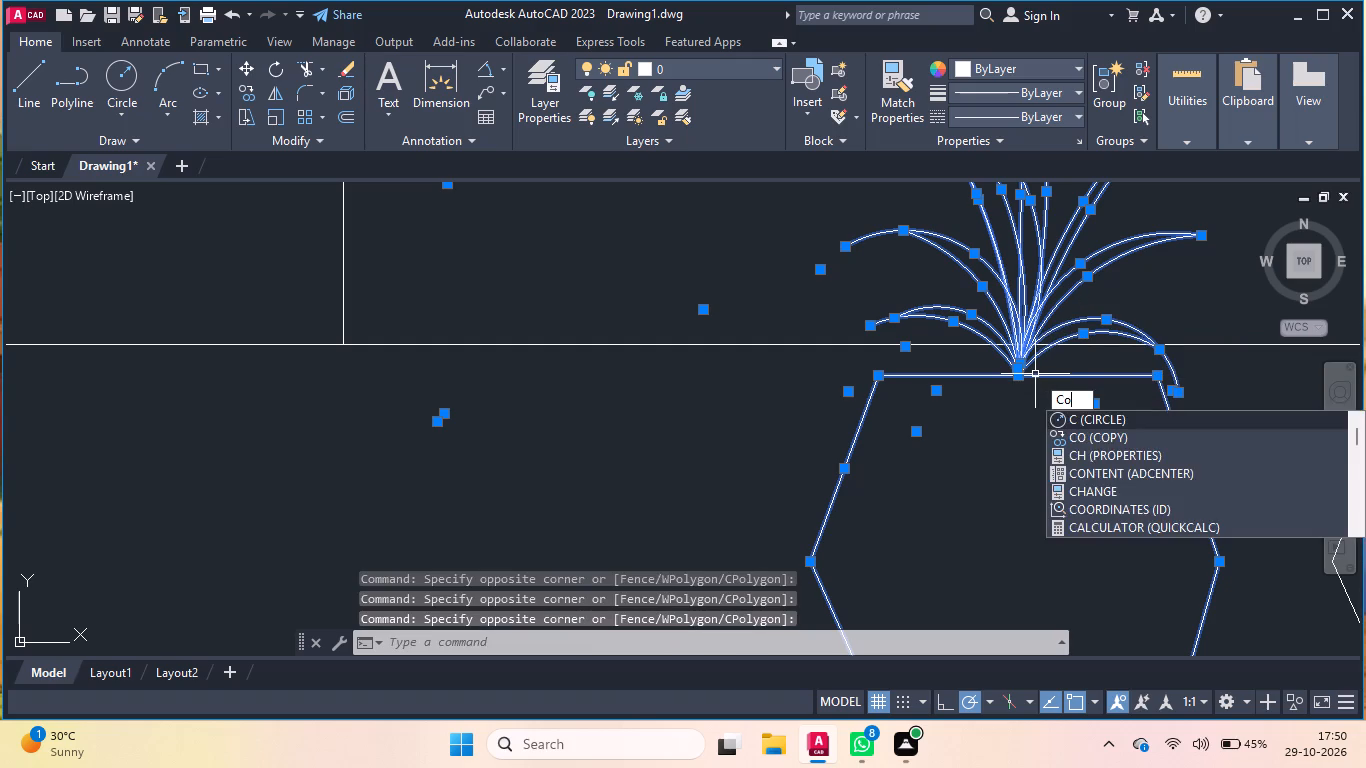
key(Return)
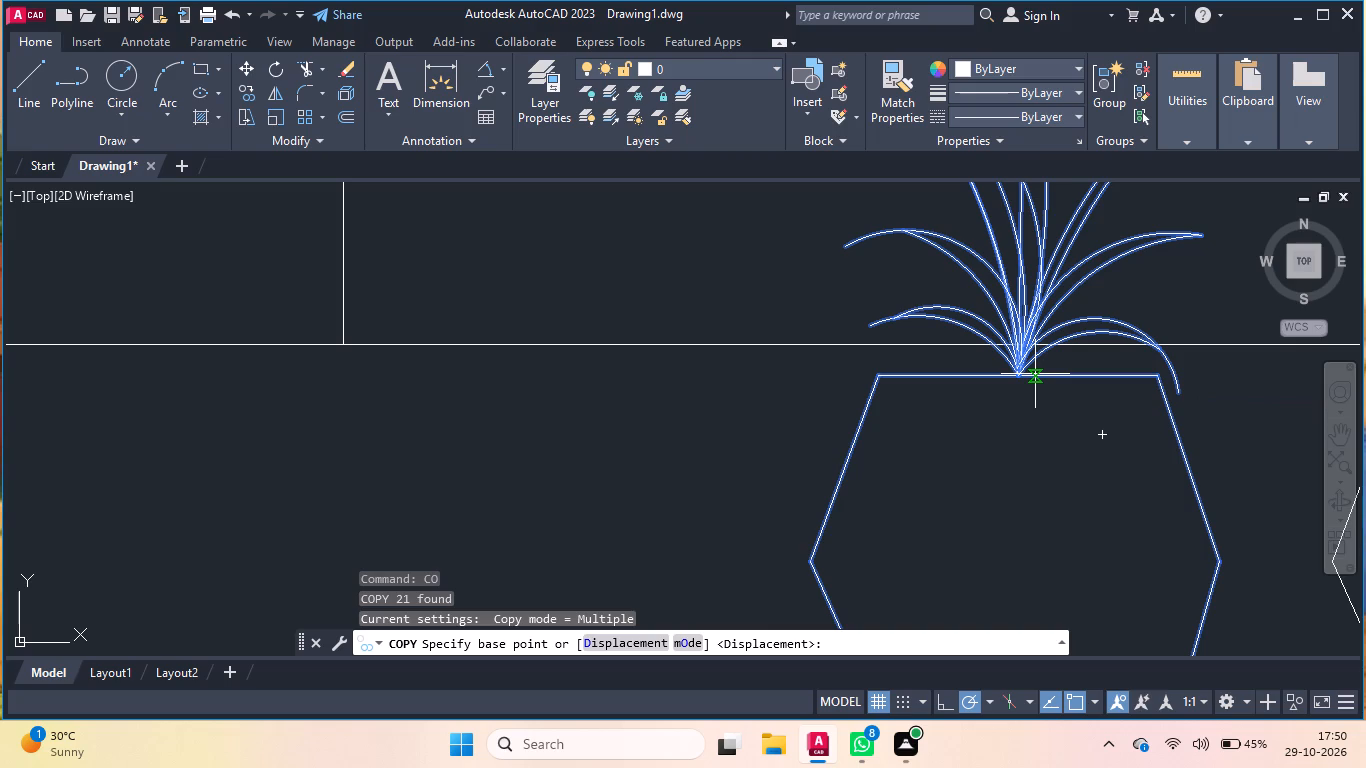
click(1013, 380)
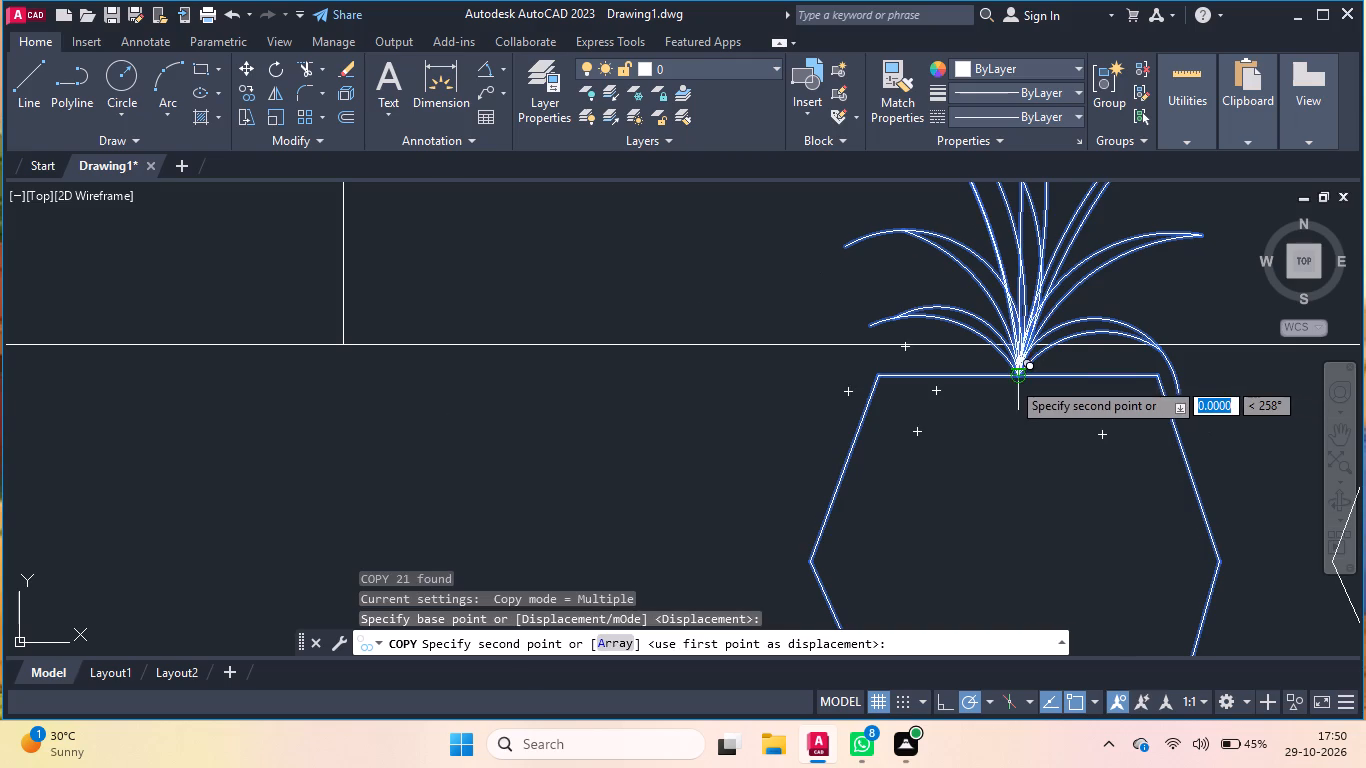
scroll(1011, 382, down, 4)
scroll(824, 373, down, 1)
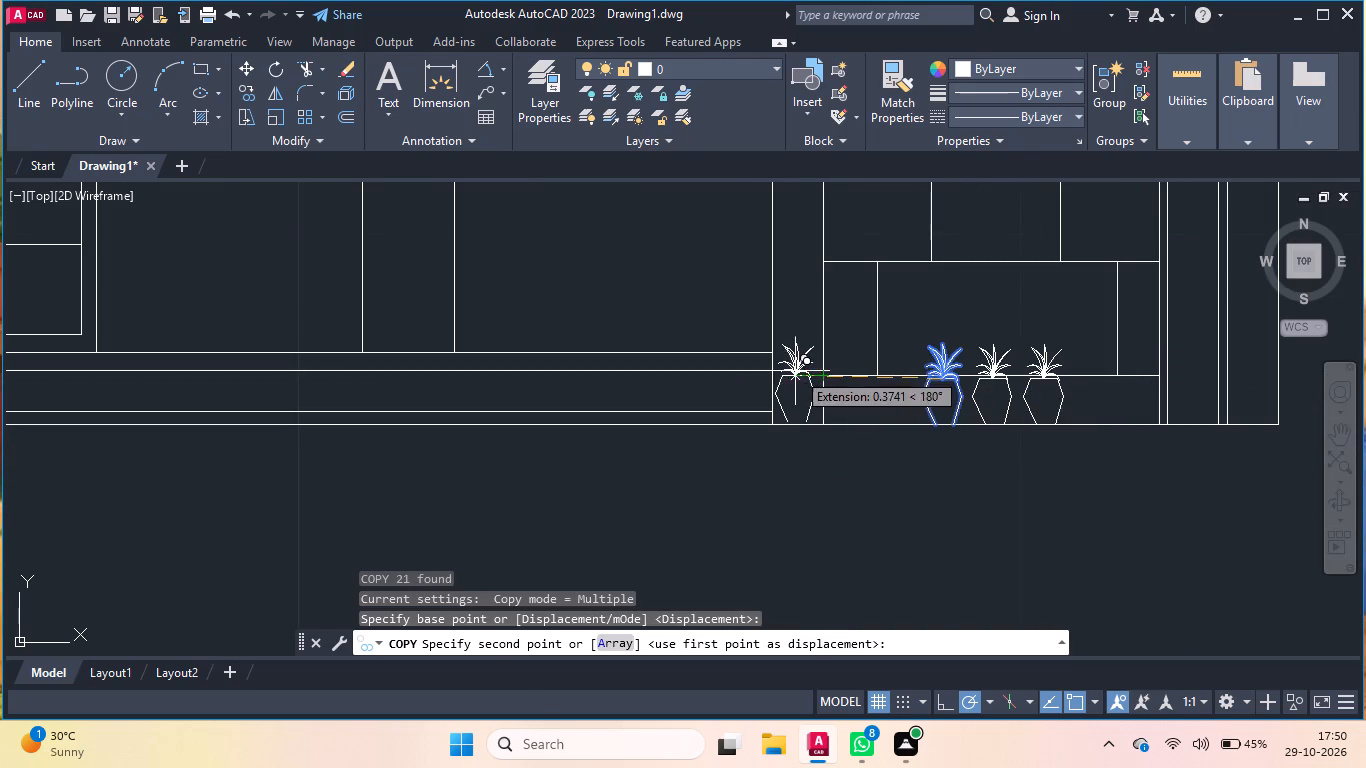
scroll(793, 376, down, 2)
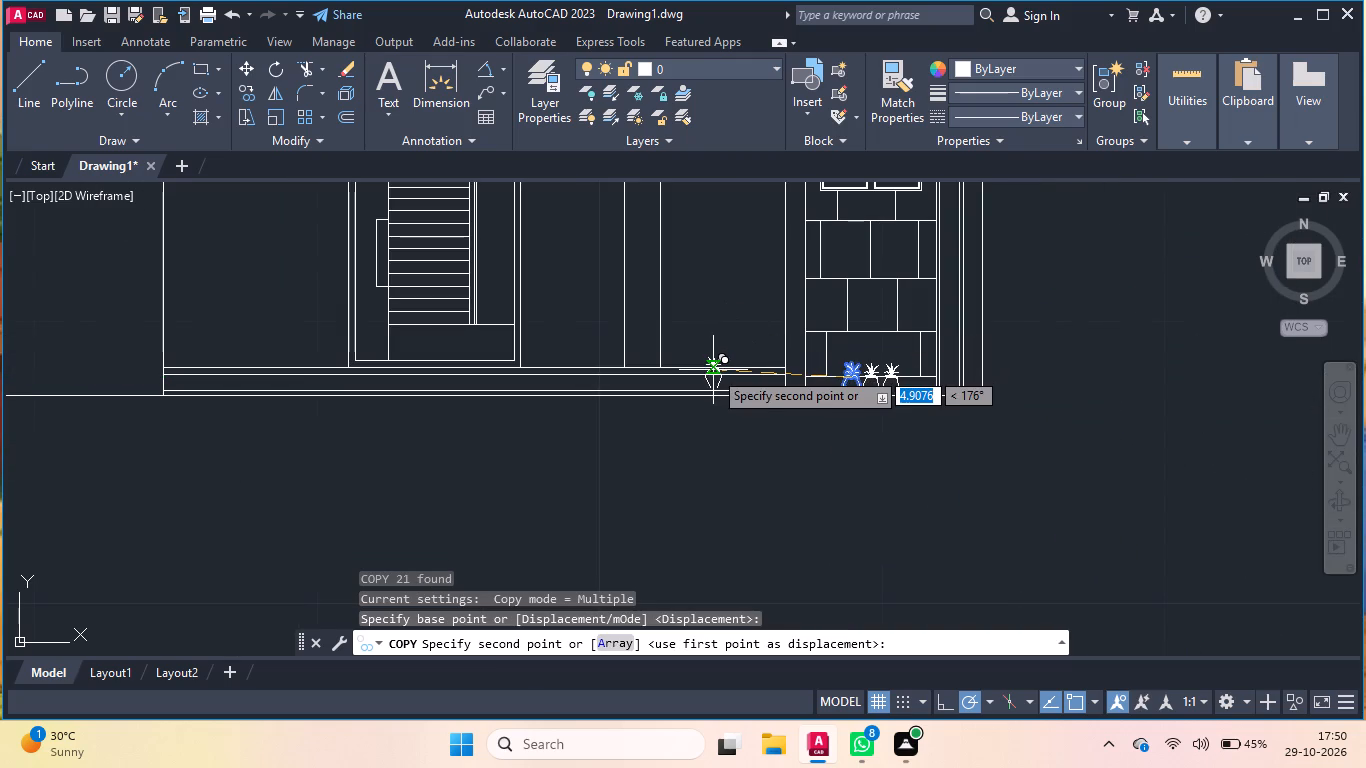
scroll(712, 370, down, 2)
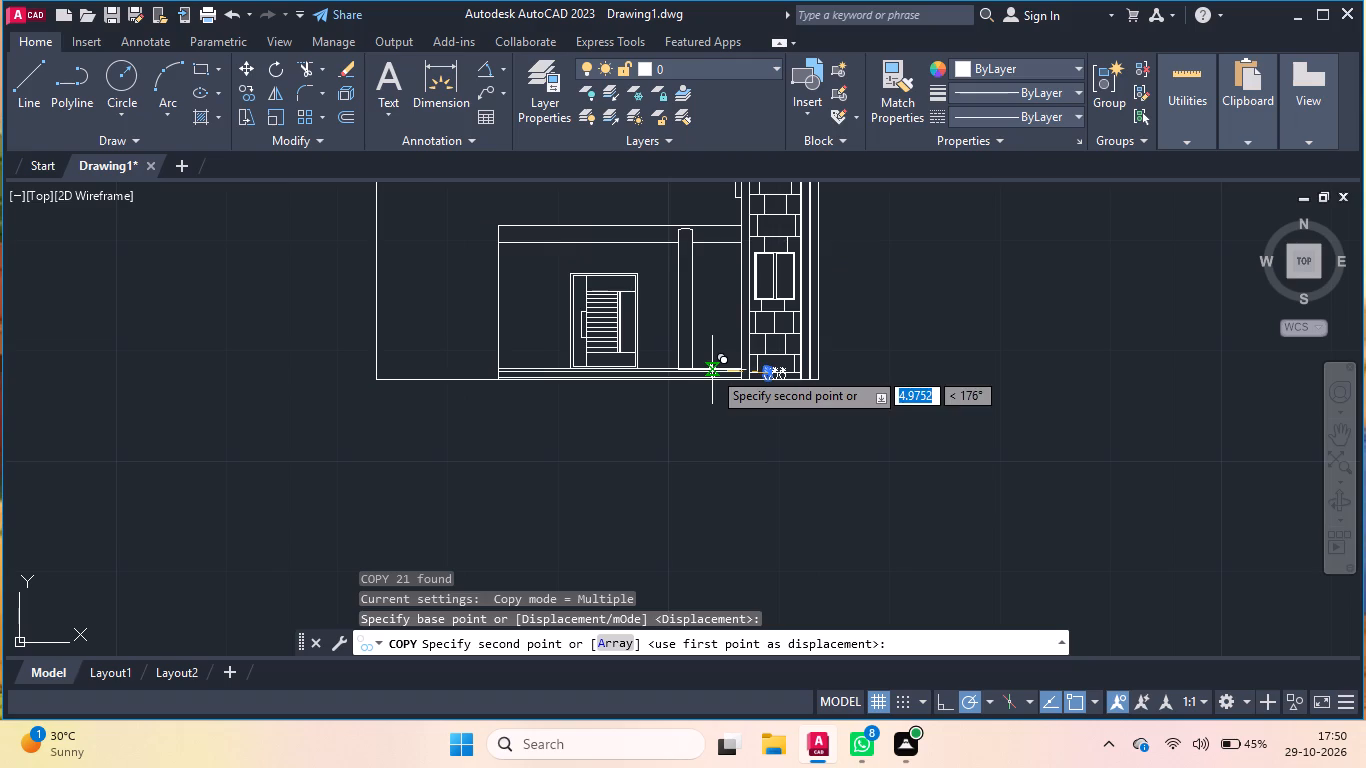
scroll(633, 329, up, 3)
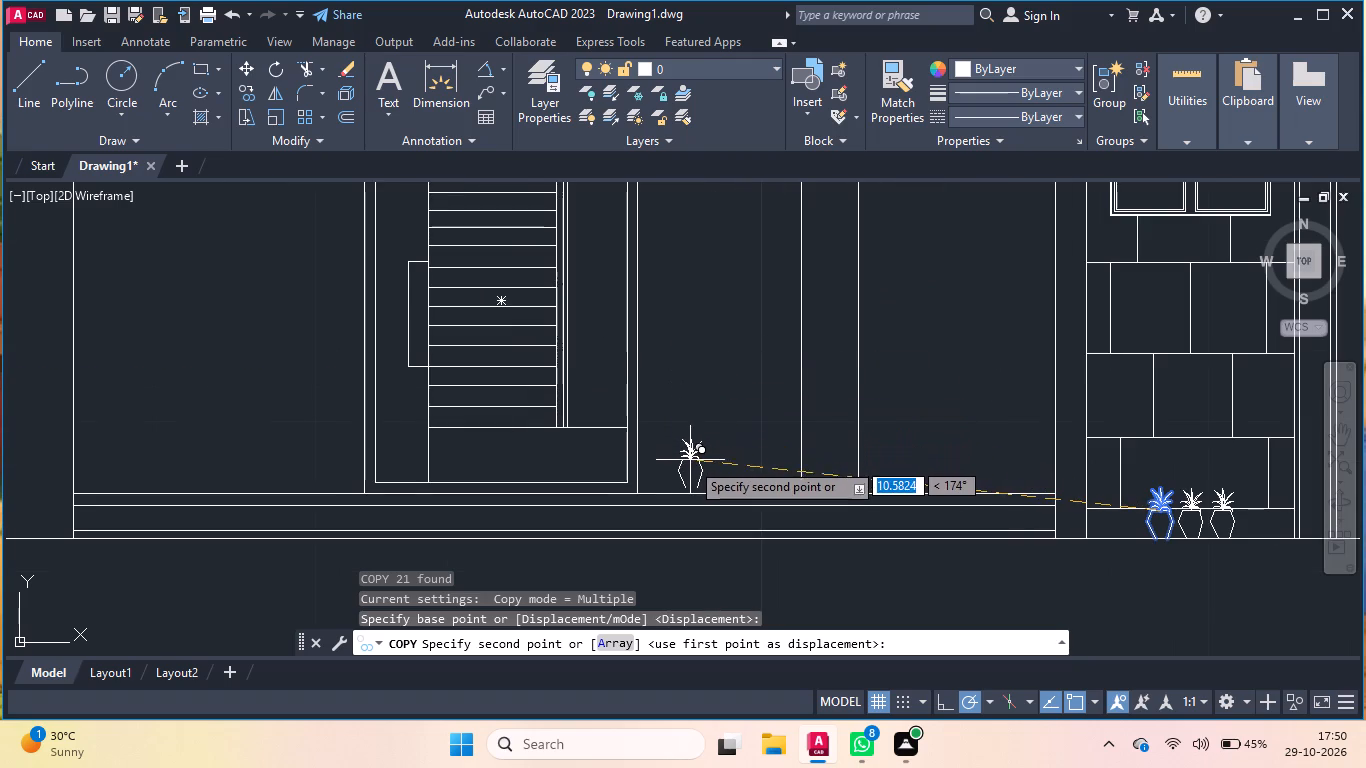
scroll(693, 468, up, 3)
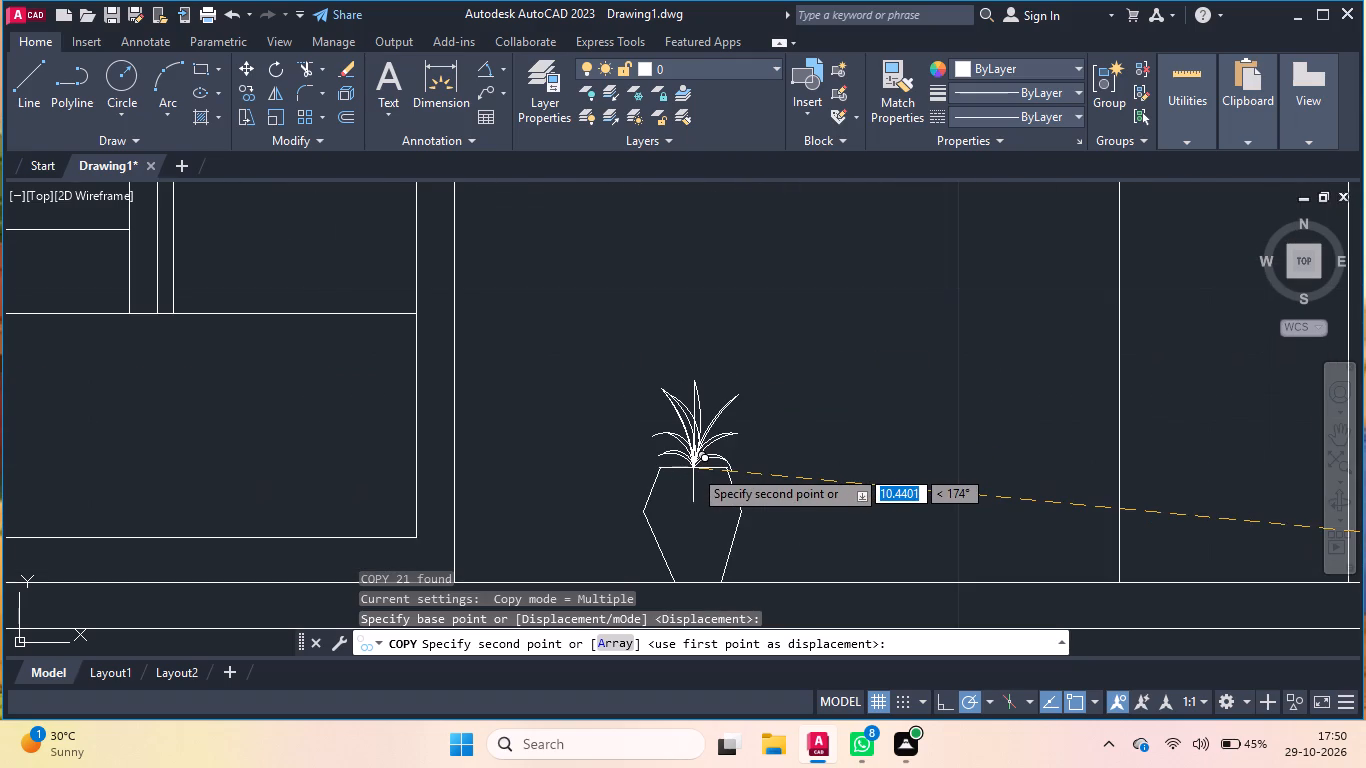
click(693, 468)
Place a second copy of the potted plant on the base's top line between the ground-floor opening's left wall and the door.
scroll(792, 465, down, 4)
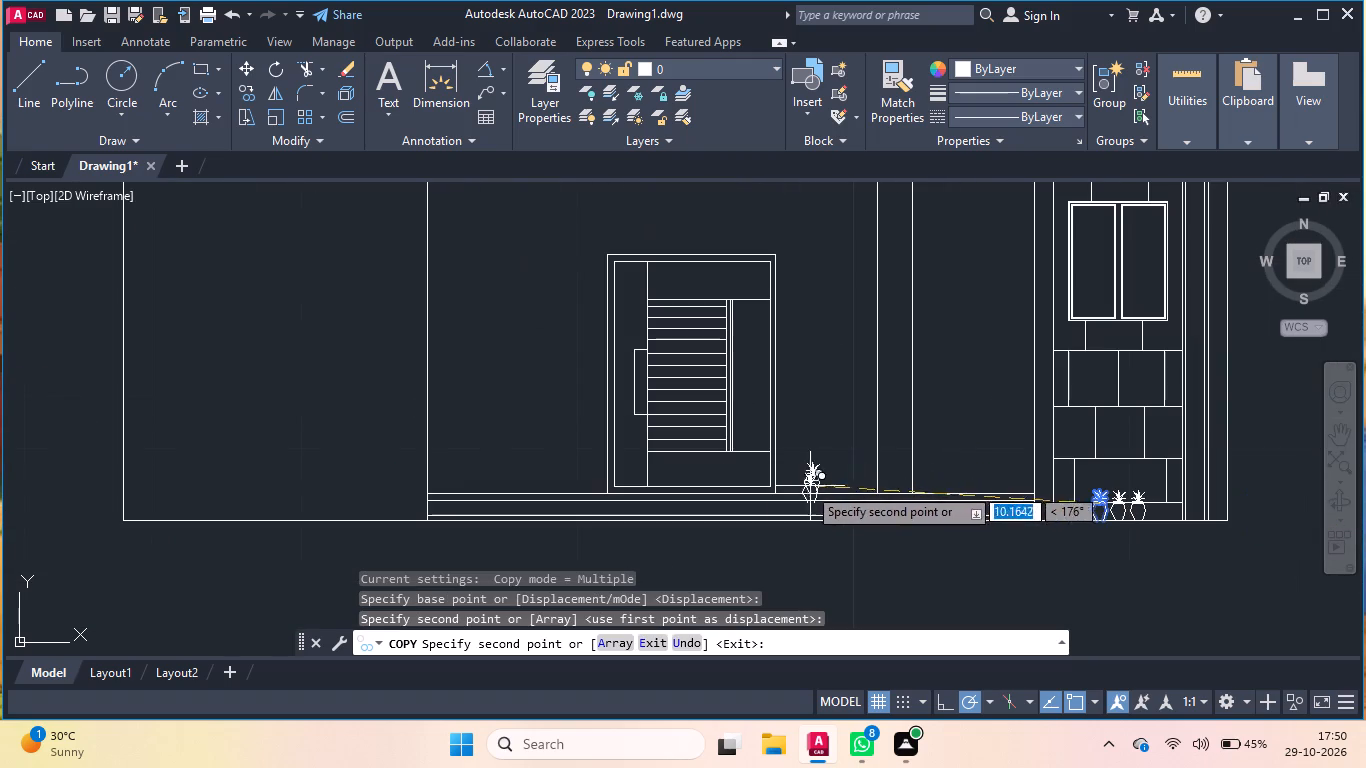
scroll(499, 476, up, 4)
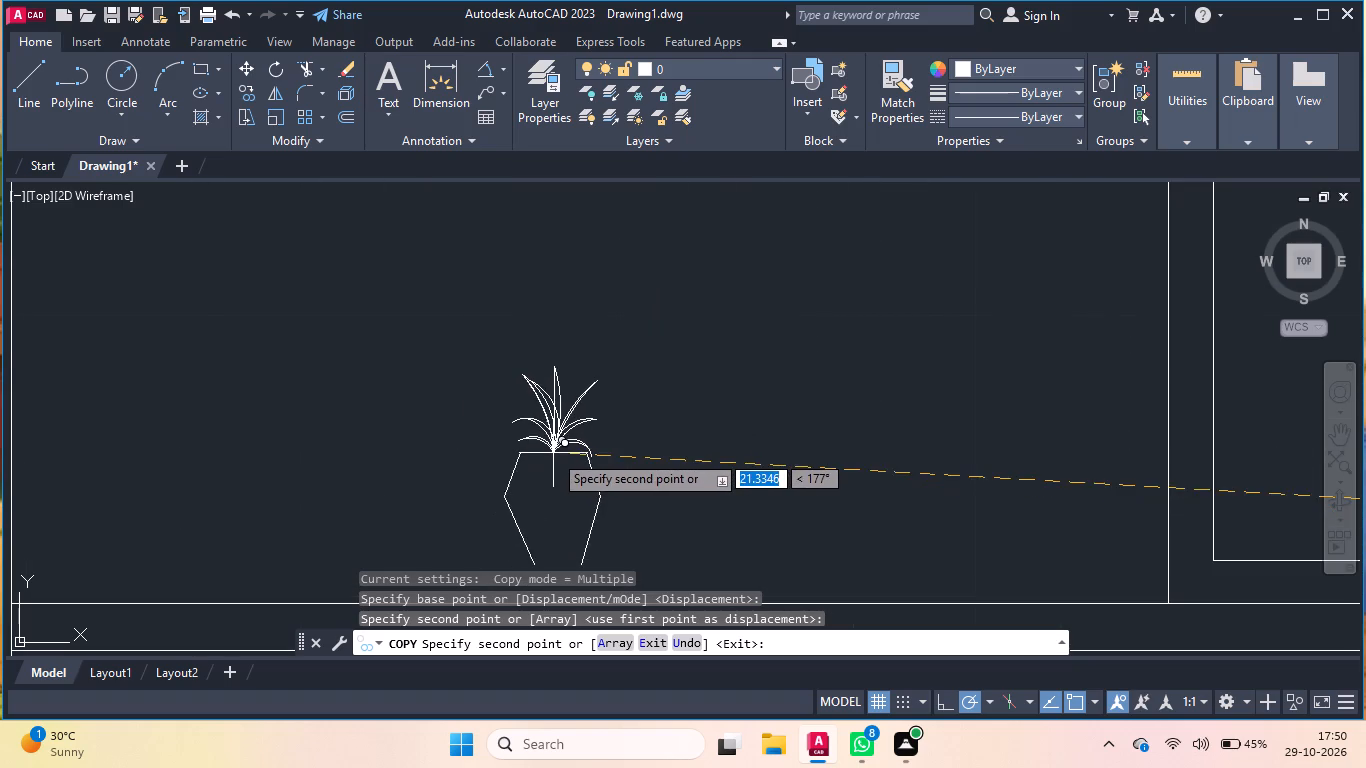
scroll(553, 453, down, 1)
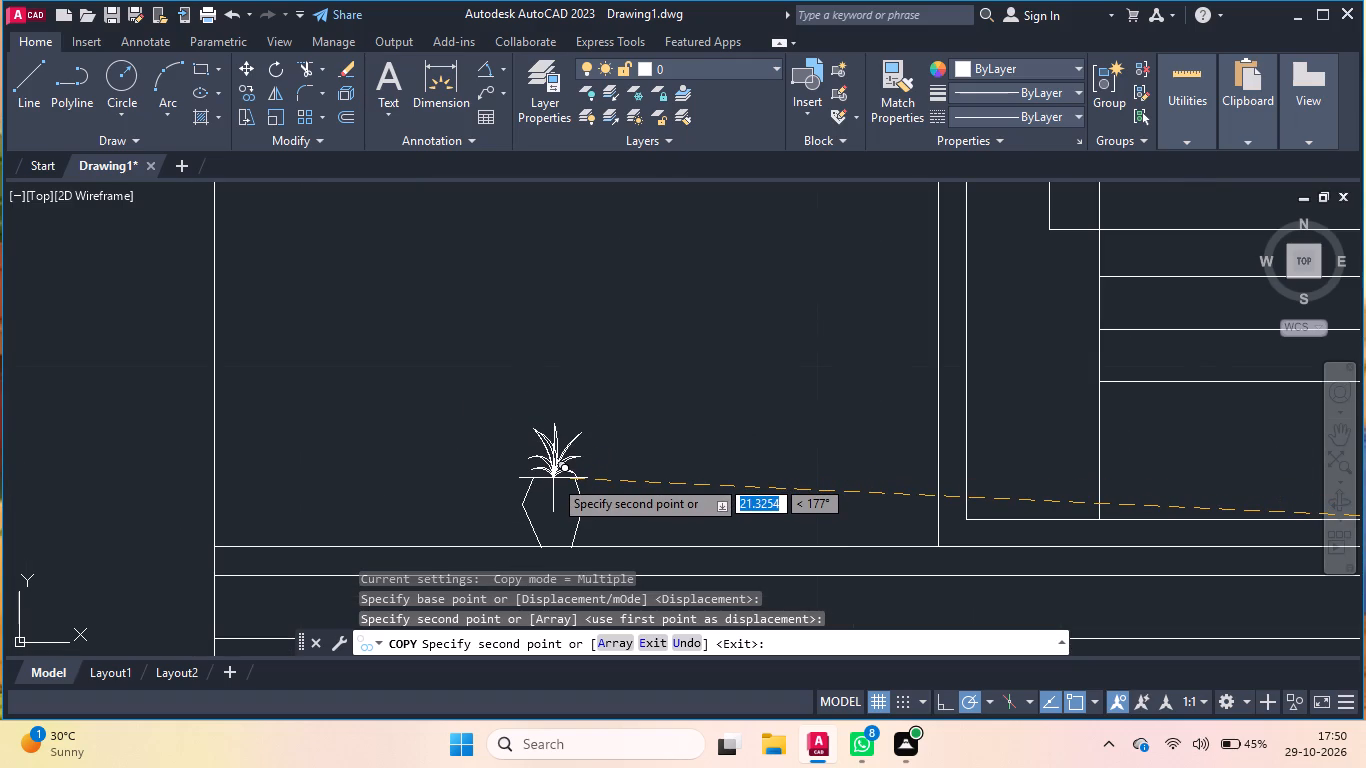
click(553, 478)
key(Return)
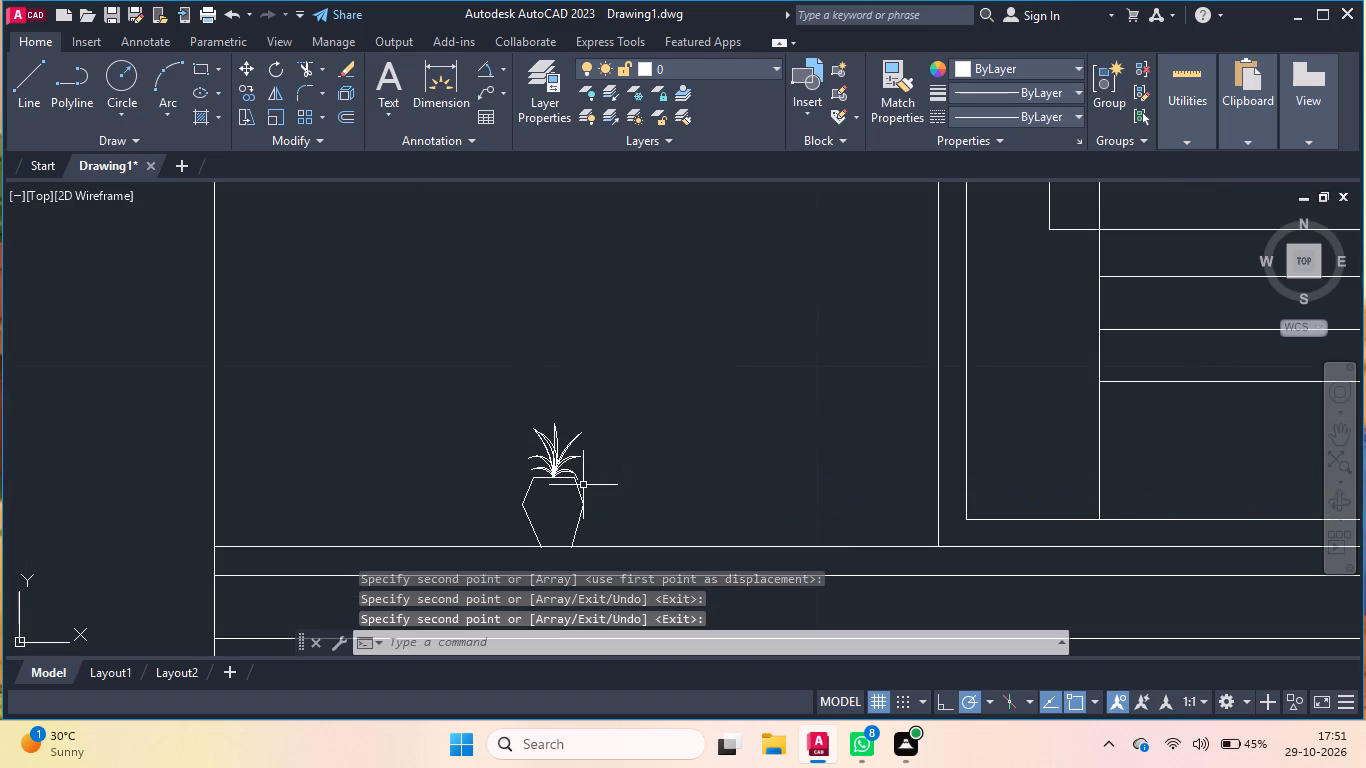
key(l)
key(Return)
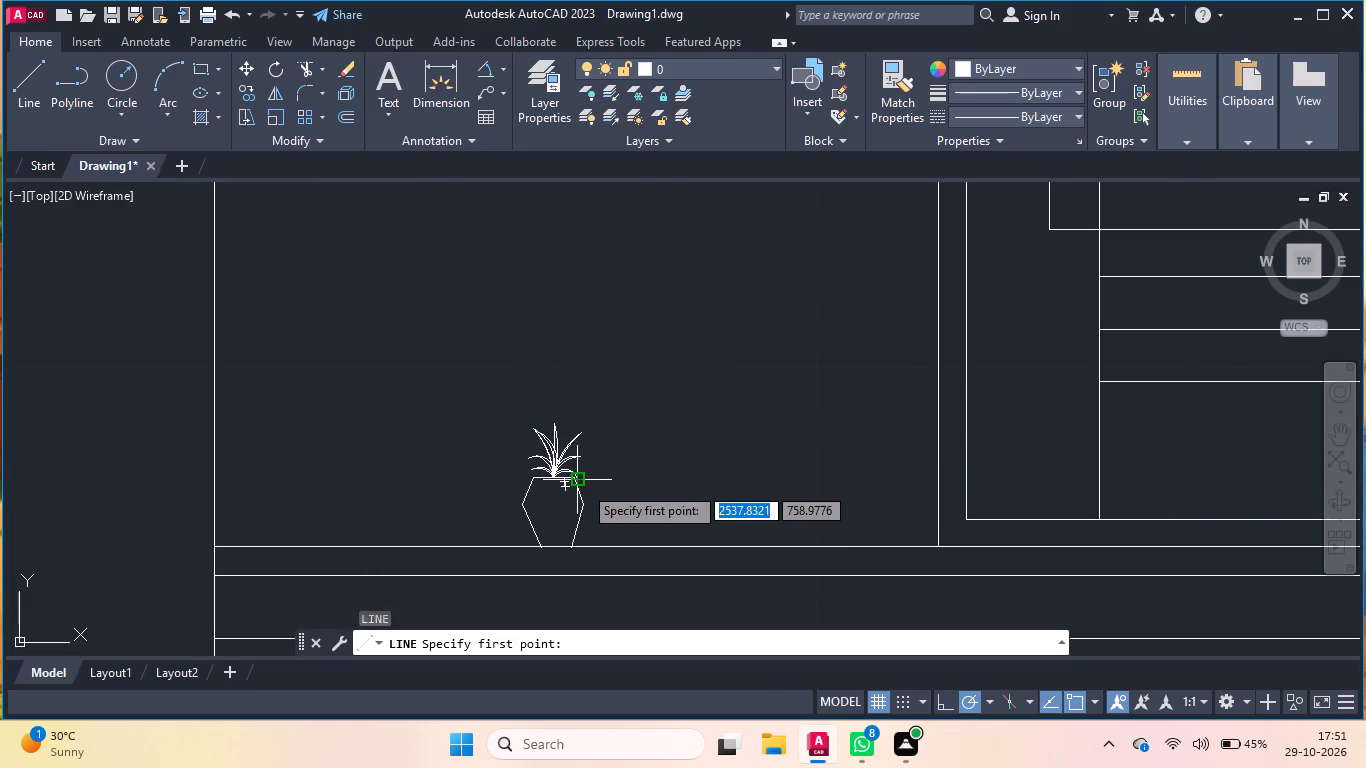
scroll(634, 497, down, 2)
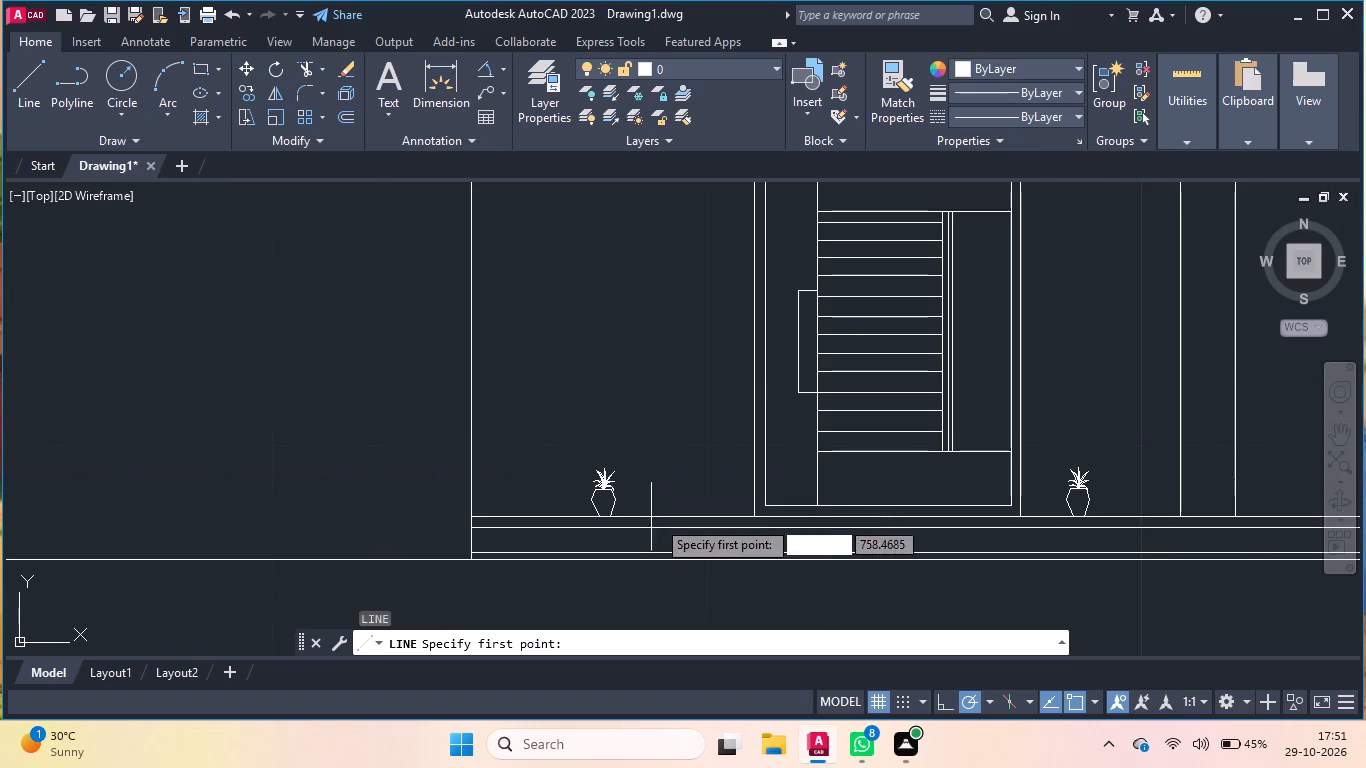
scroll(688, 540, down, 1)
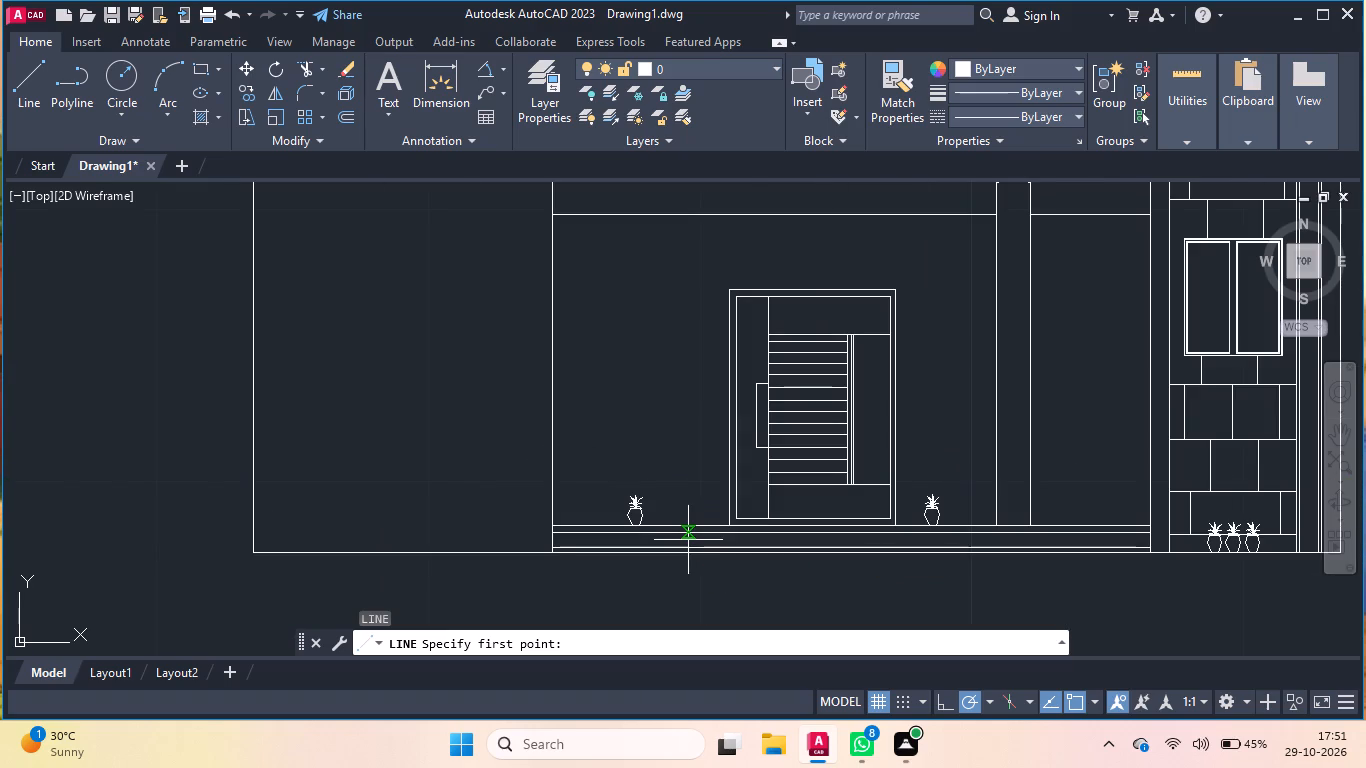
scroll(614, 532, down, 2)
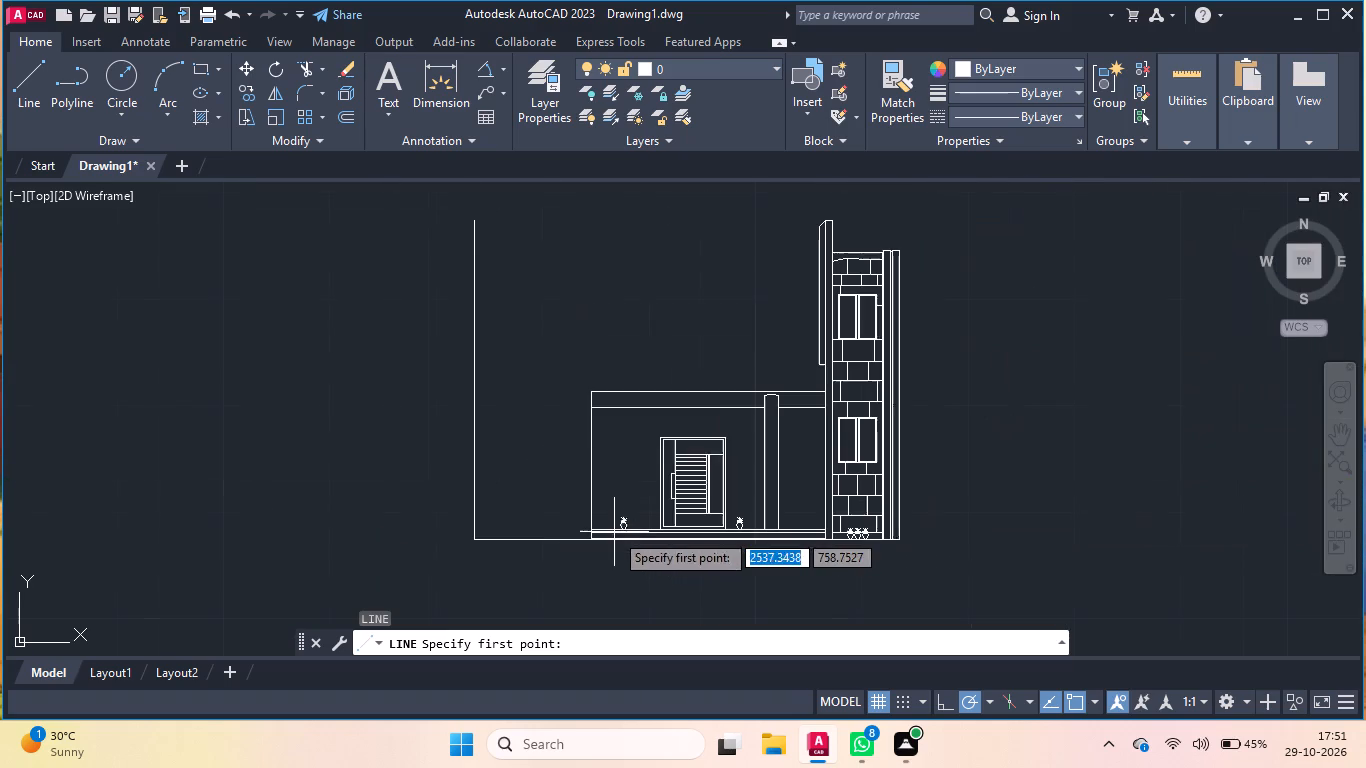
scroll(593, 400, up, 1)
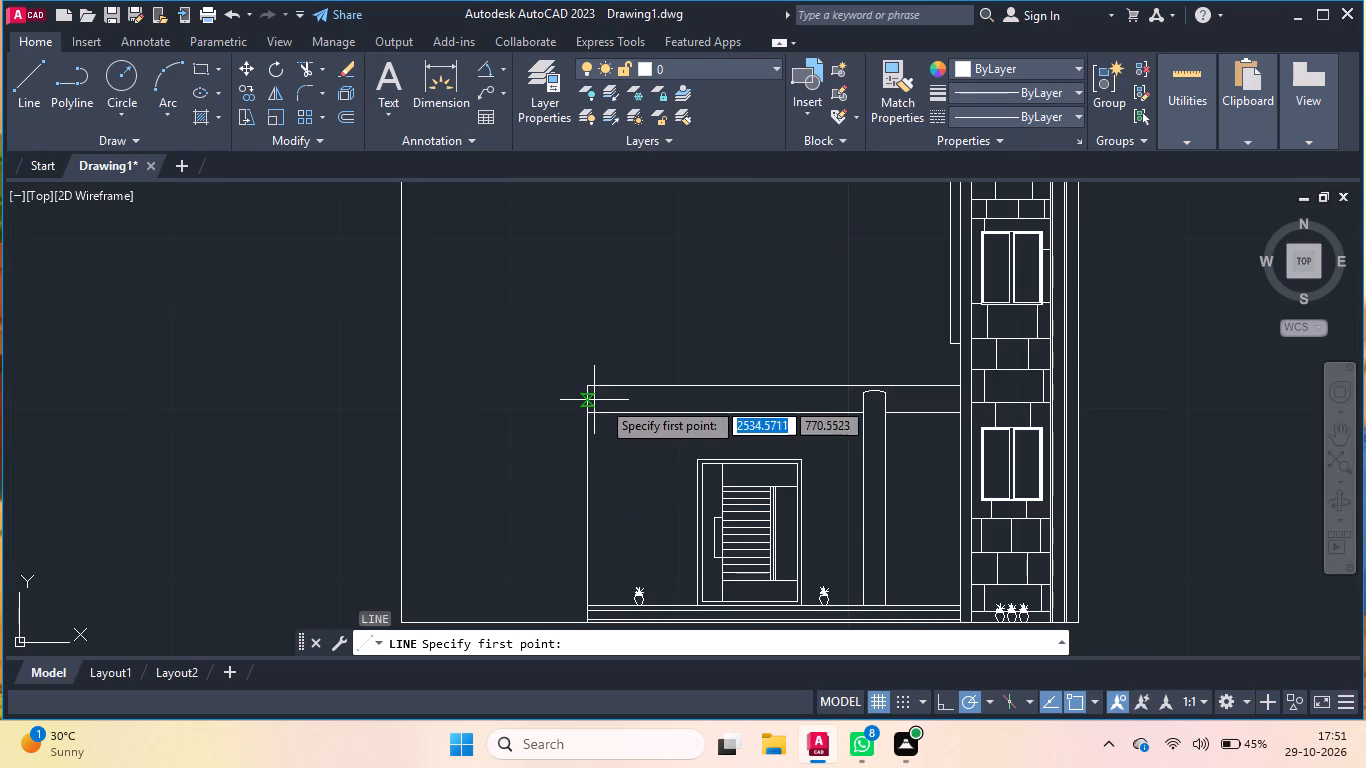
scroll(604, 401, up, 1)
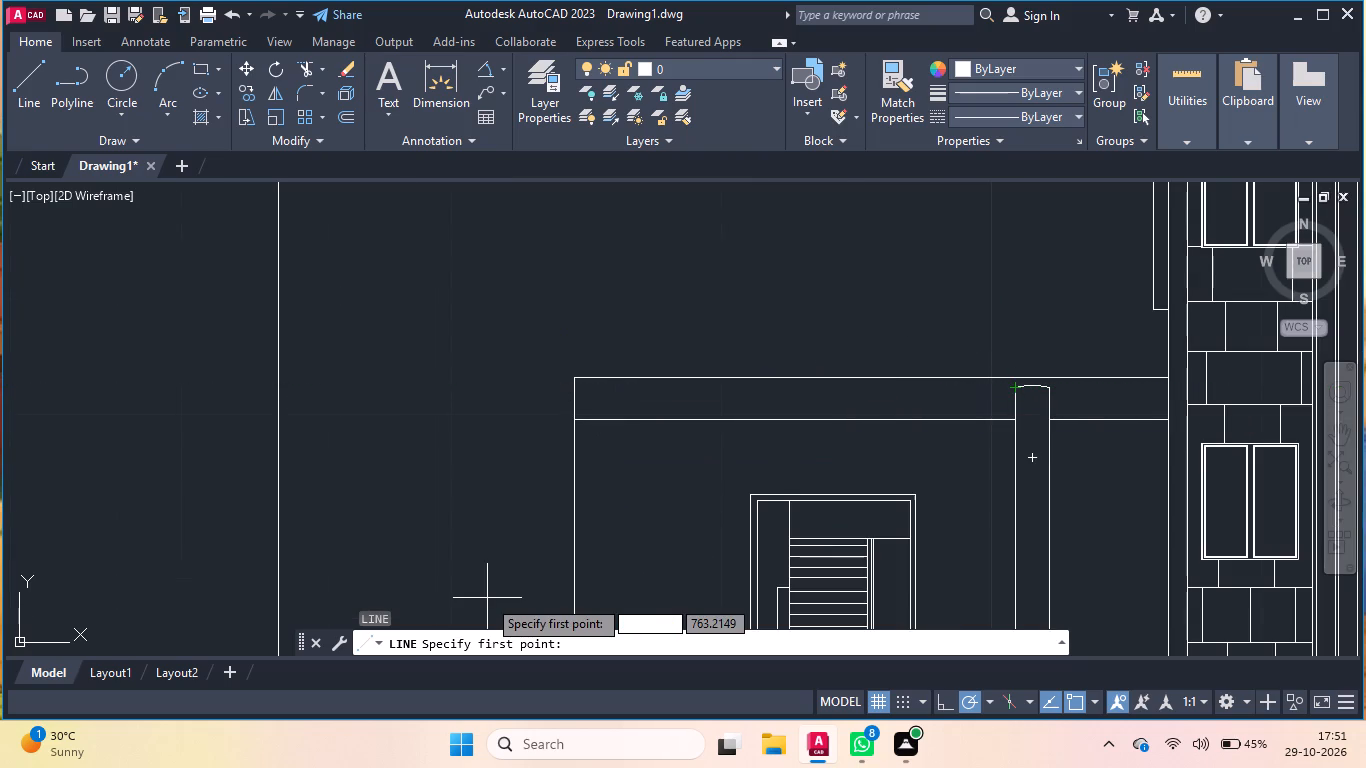
Dimension the height of the arched post's right edge, placing the dimension line along the post's left edge.
click(445, 73)
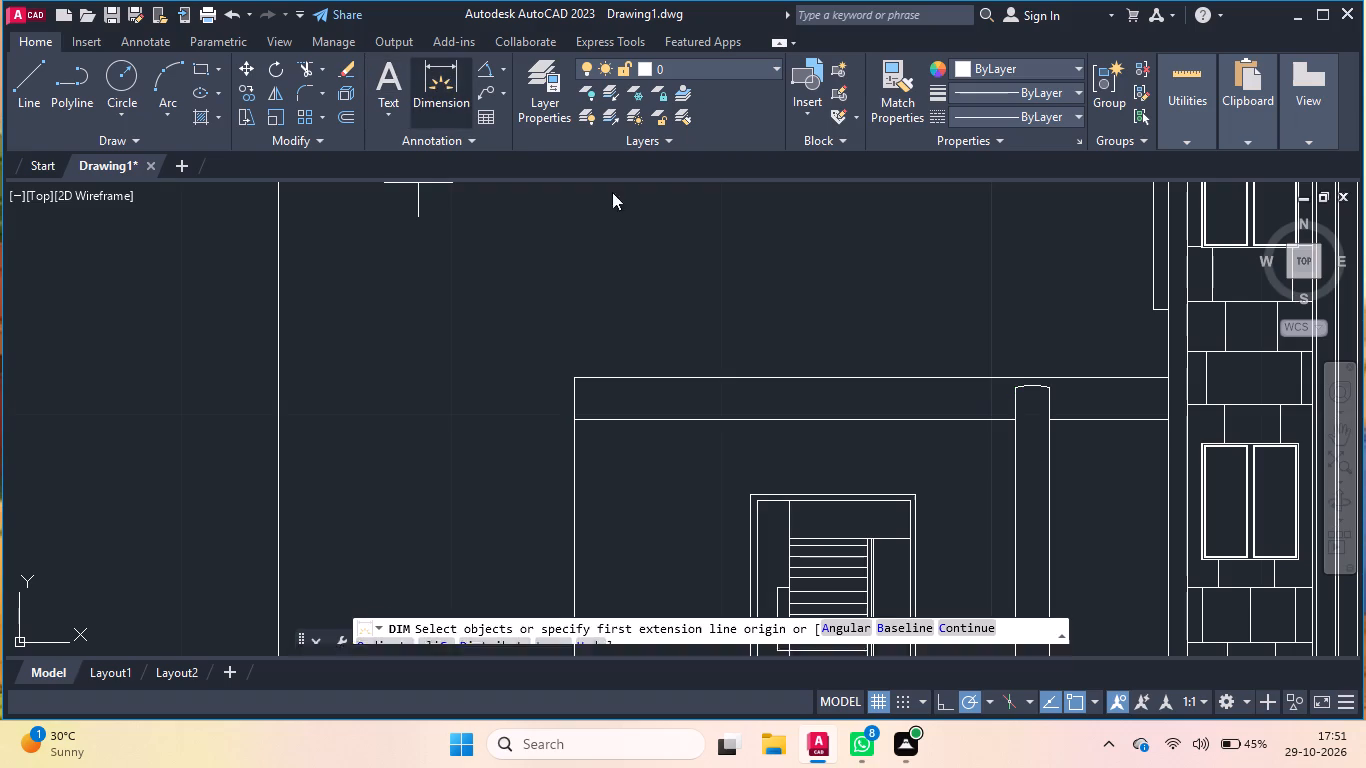
scroll(1085, 486, up, 2)
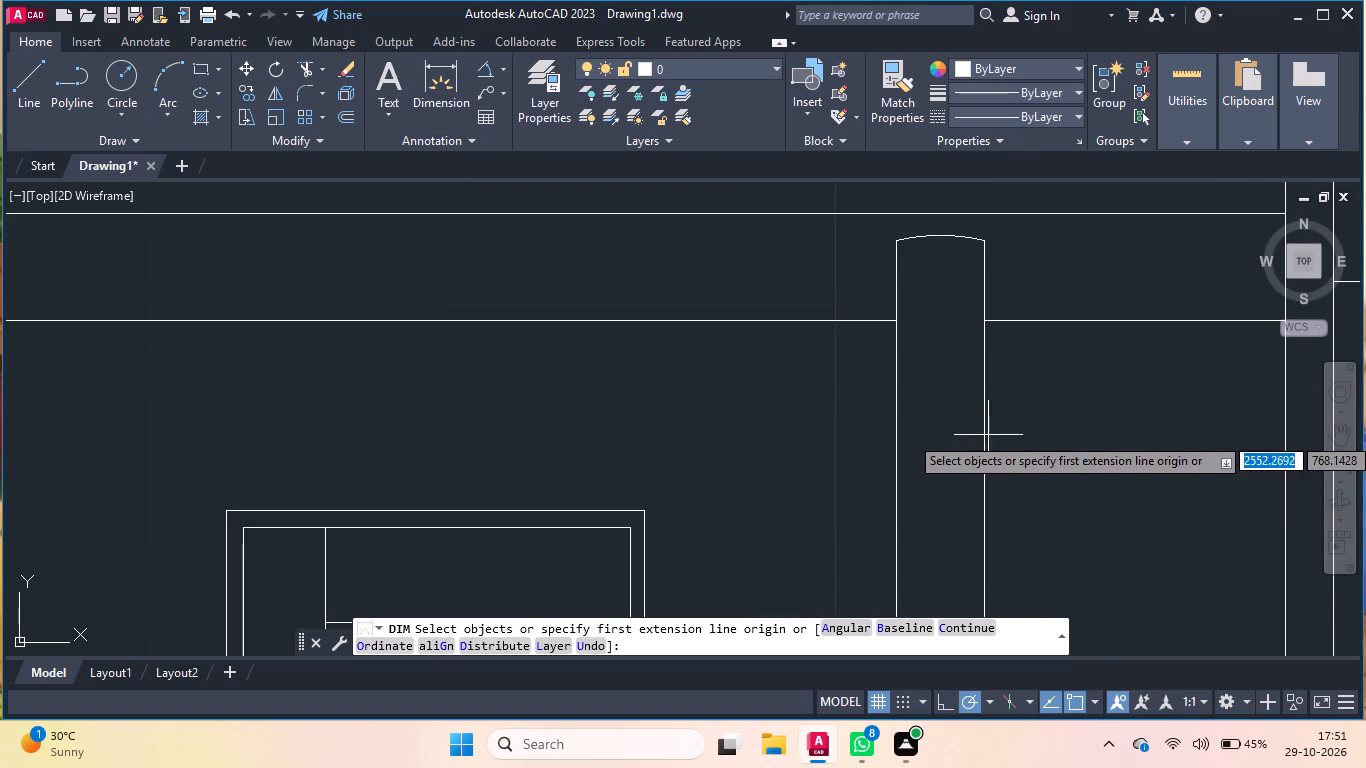
click(984, 434)
click(894, 434)
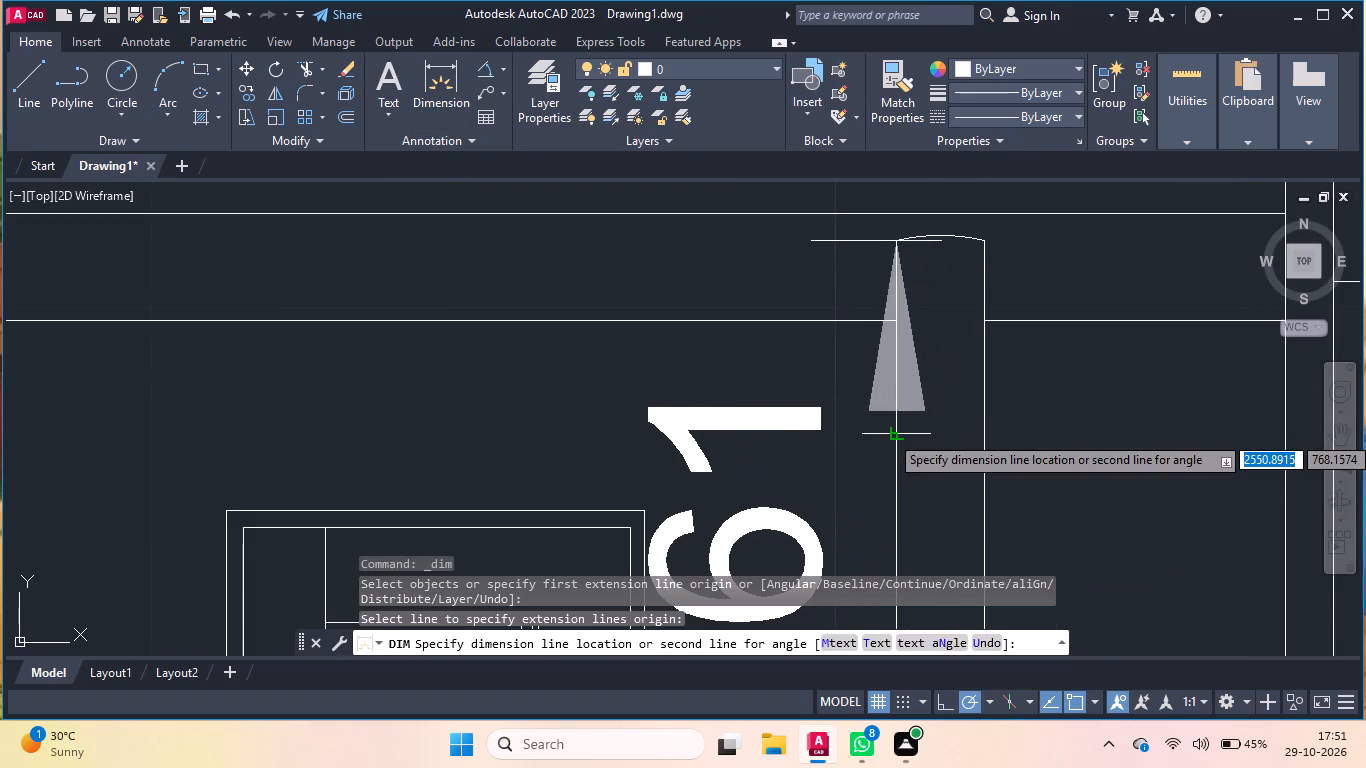
scroll(1002, 388, down, 3)
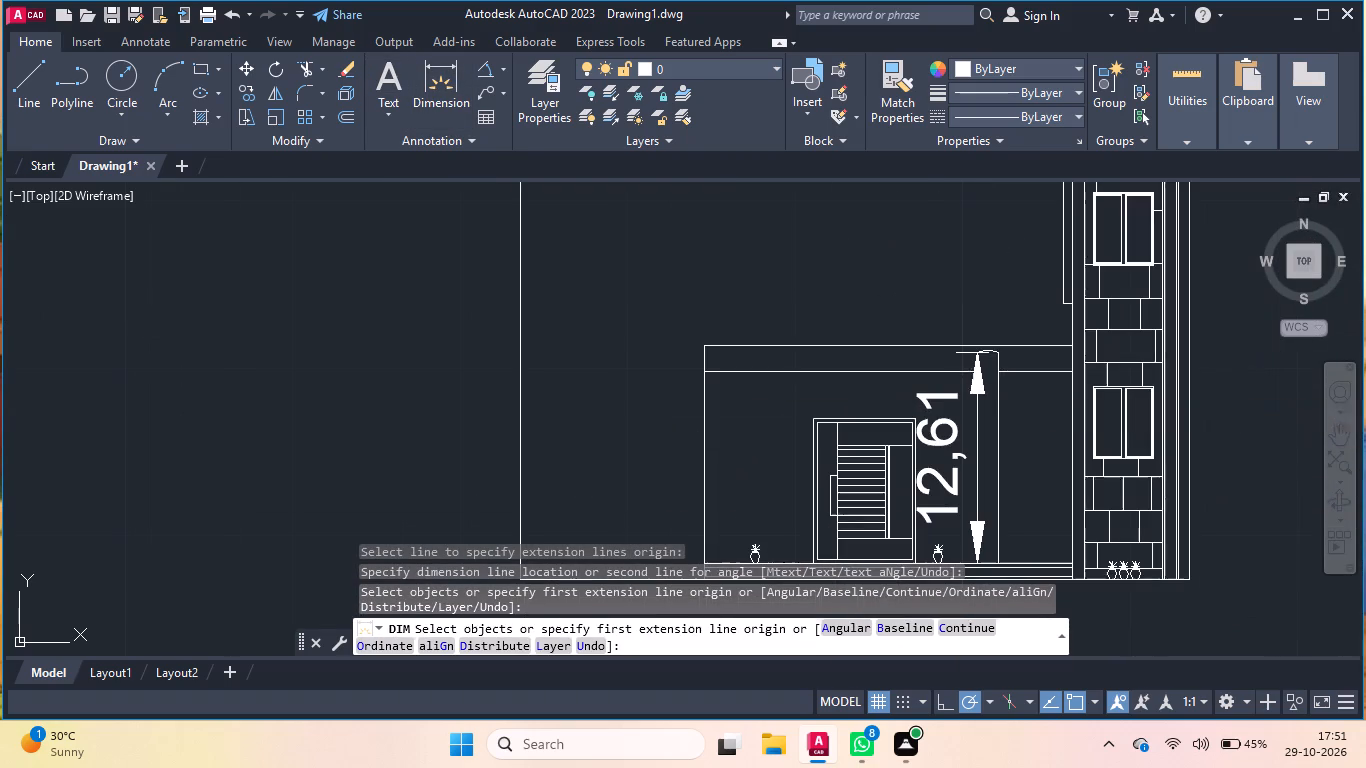
key(Escape)
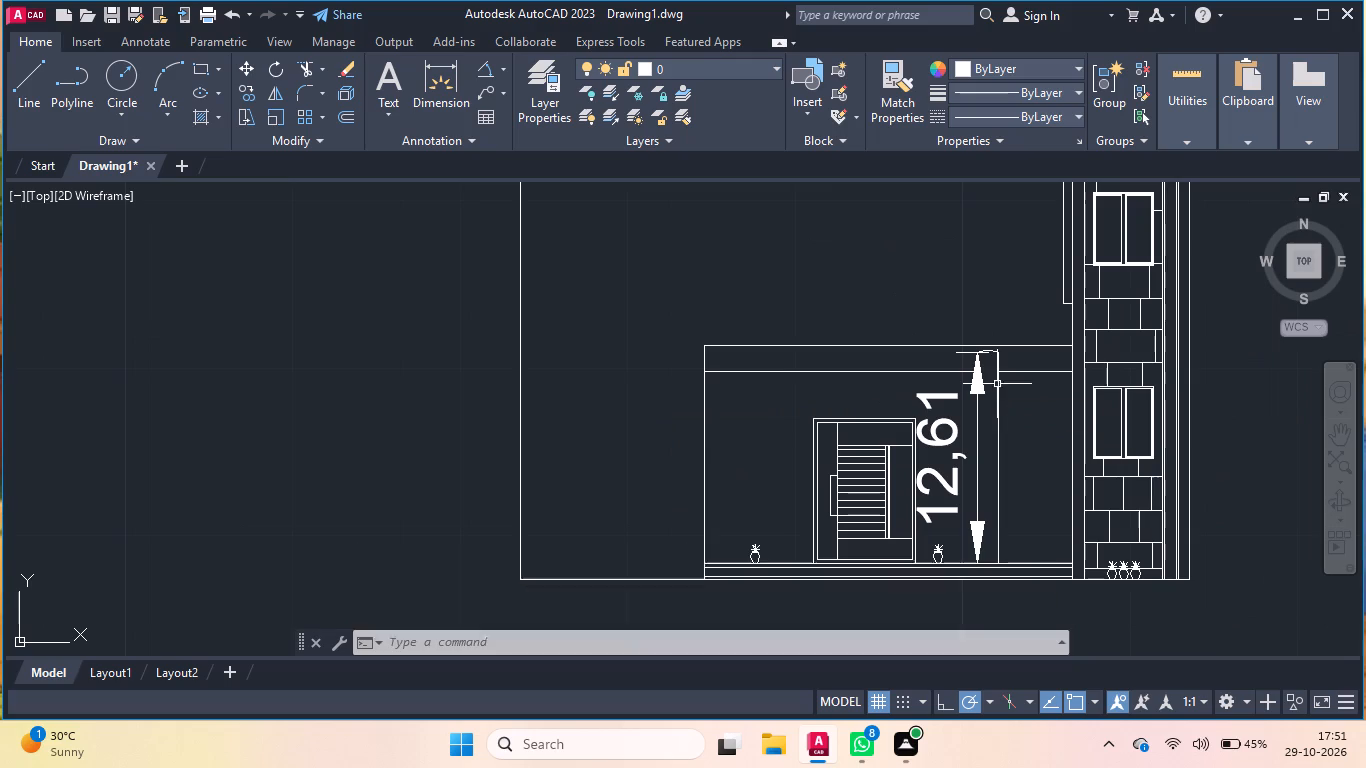
Erase the height dimension placed beside the arched post.
click(972, 401)
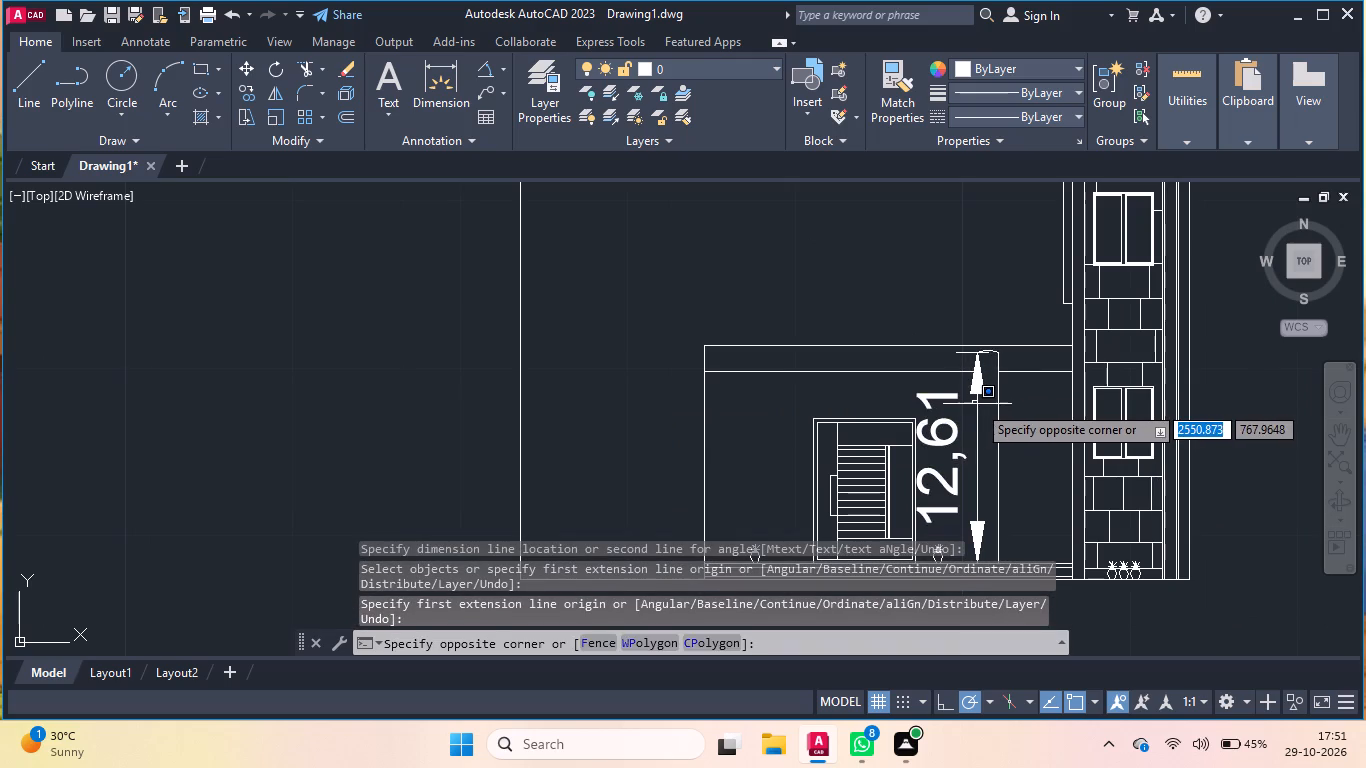
click(977, 404)
click(976, 415)
key(Delete)
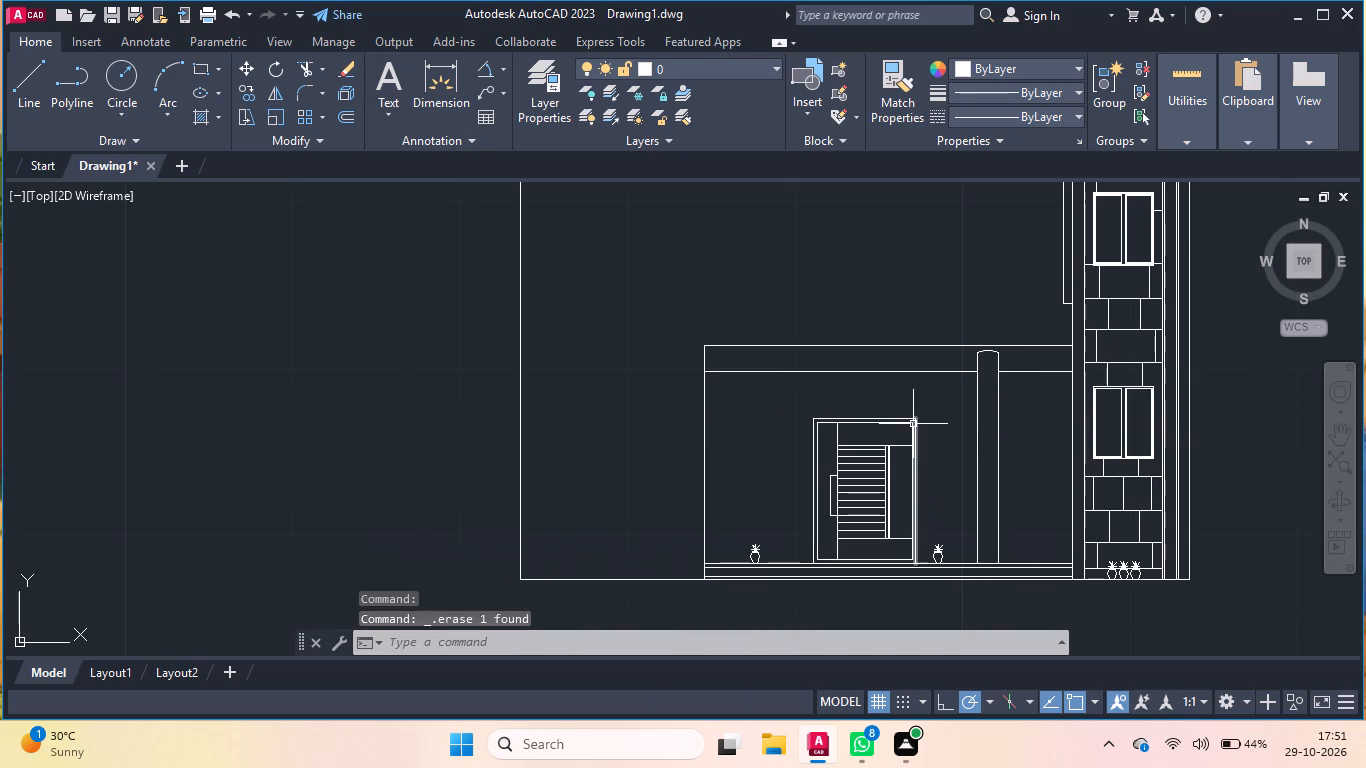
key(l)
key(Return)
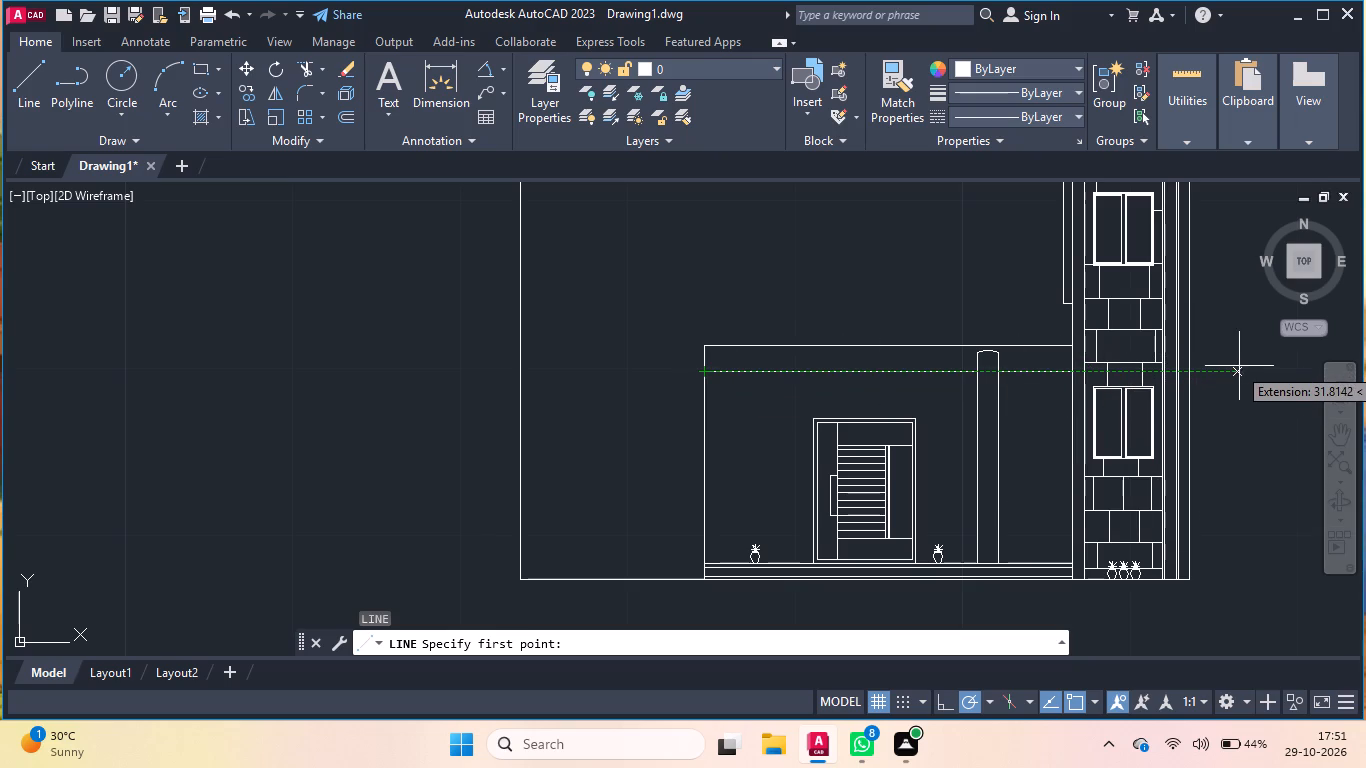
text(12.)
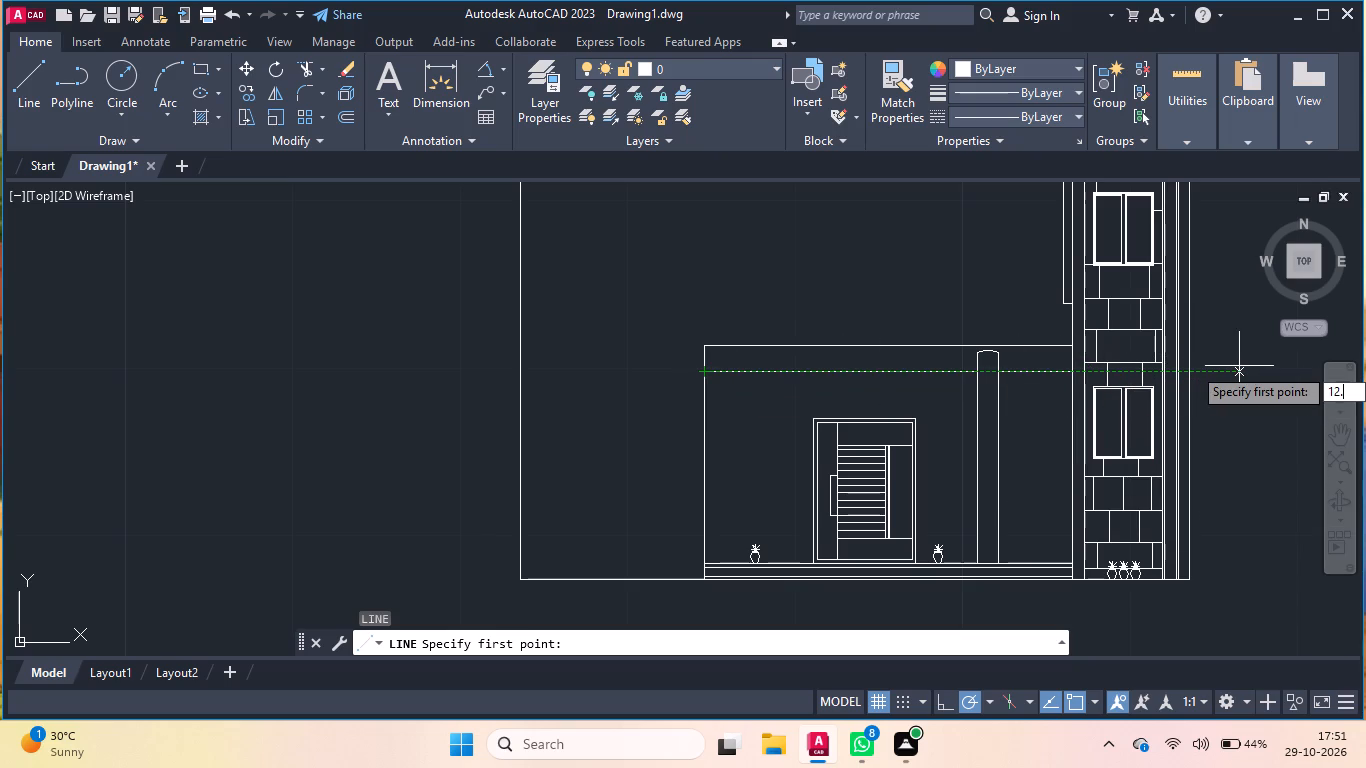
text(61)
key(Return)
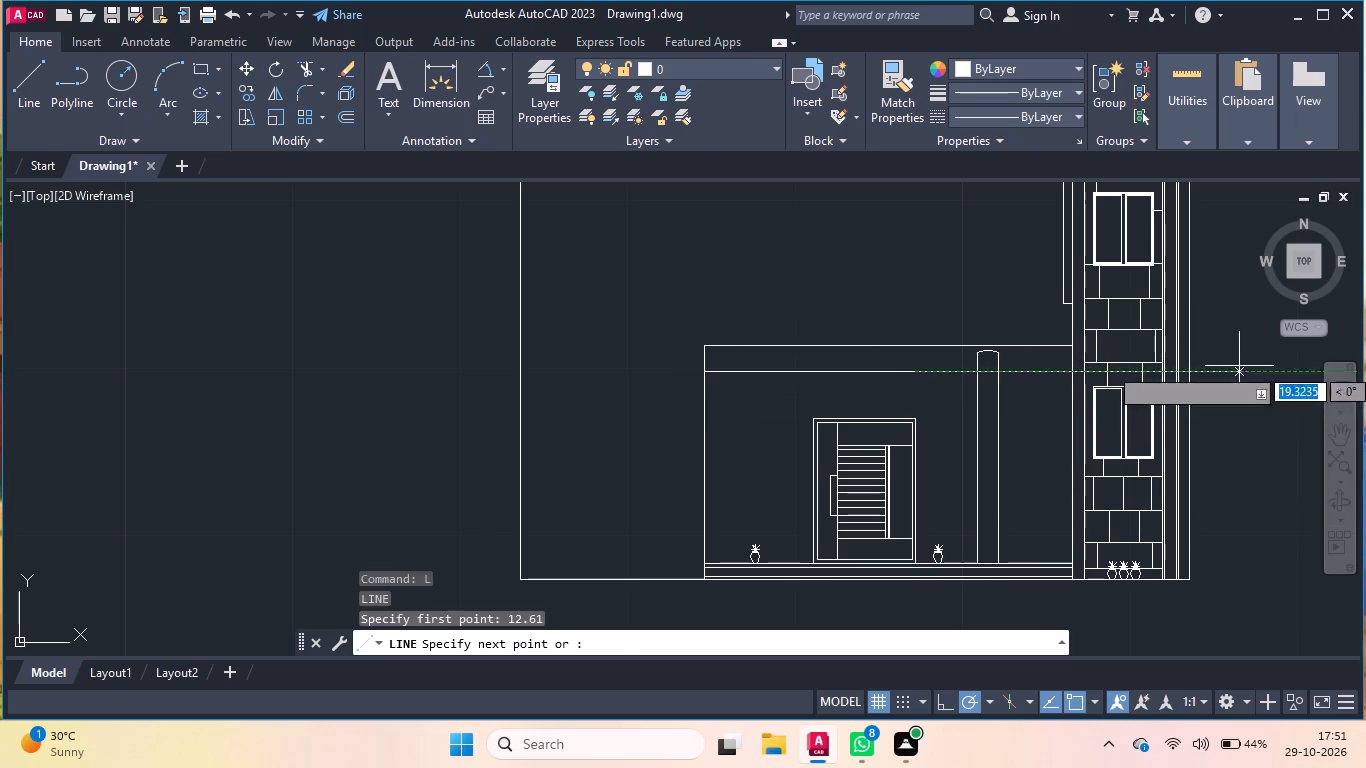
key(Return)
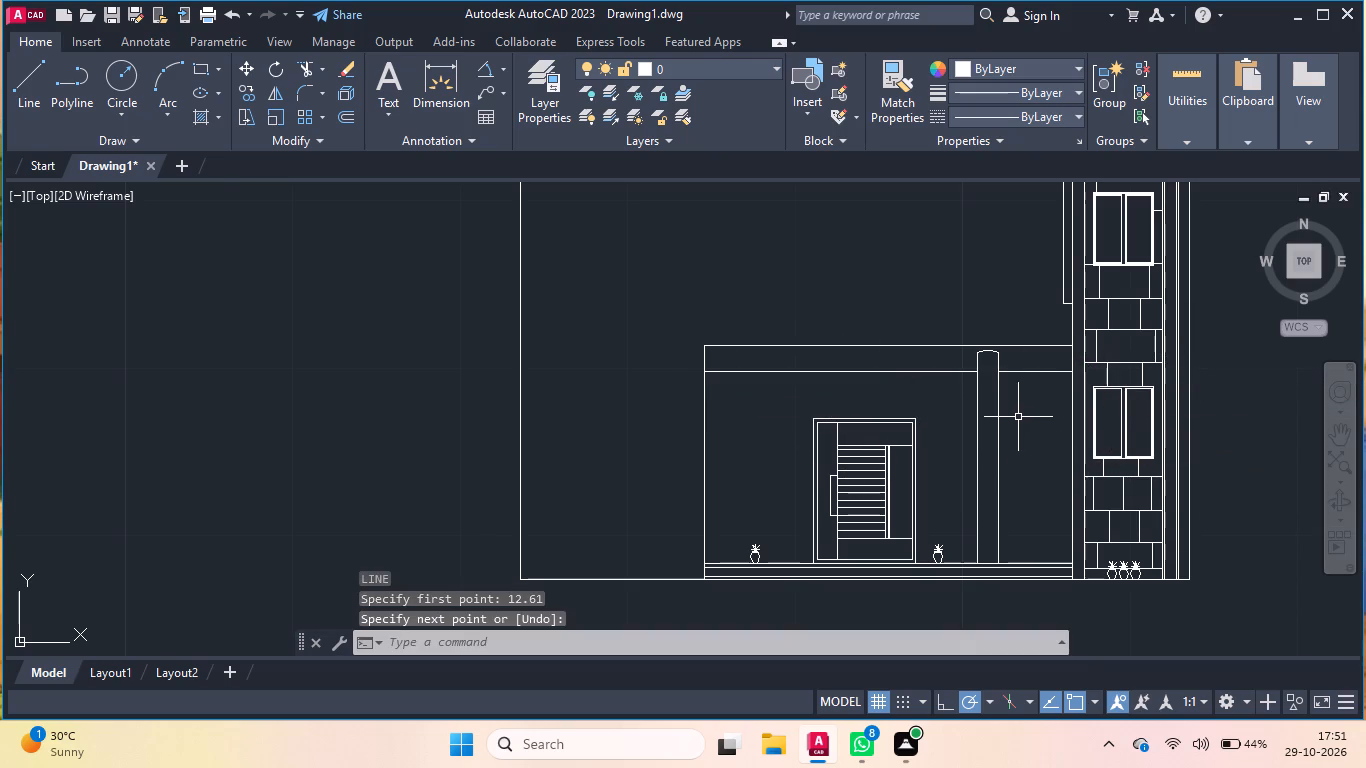
Measure the width of the arched post between the two ends of its top arc.
scroll(1018, 417, up, 1)
key(Return)
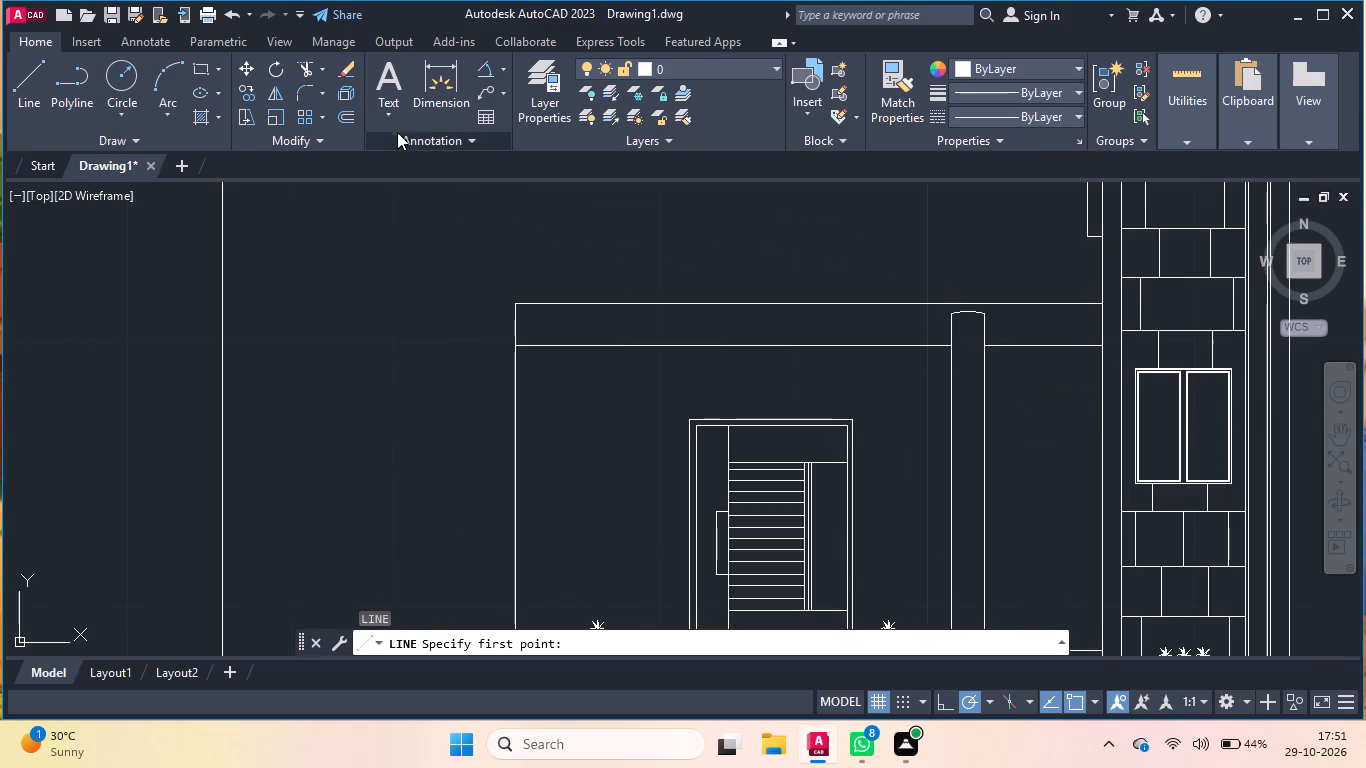
click(422, 89)
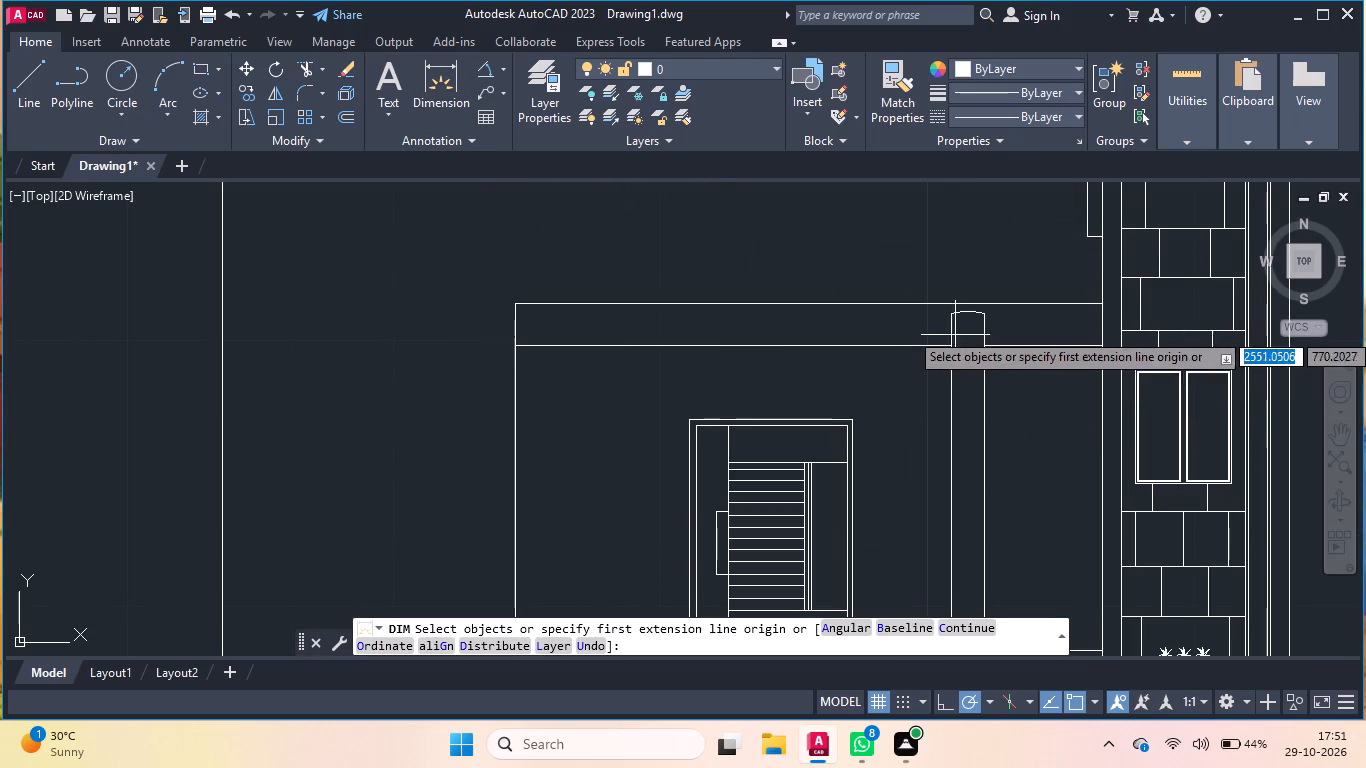
scroll(981, 314, up, 3)
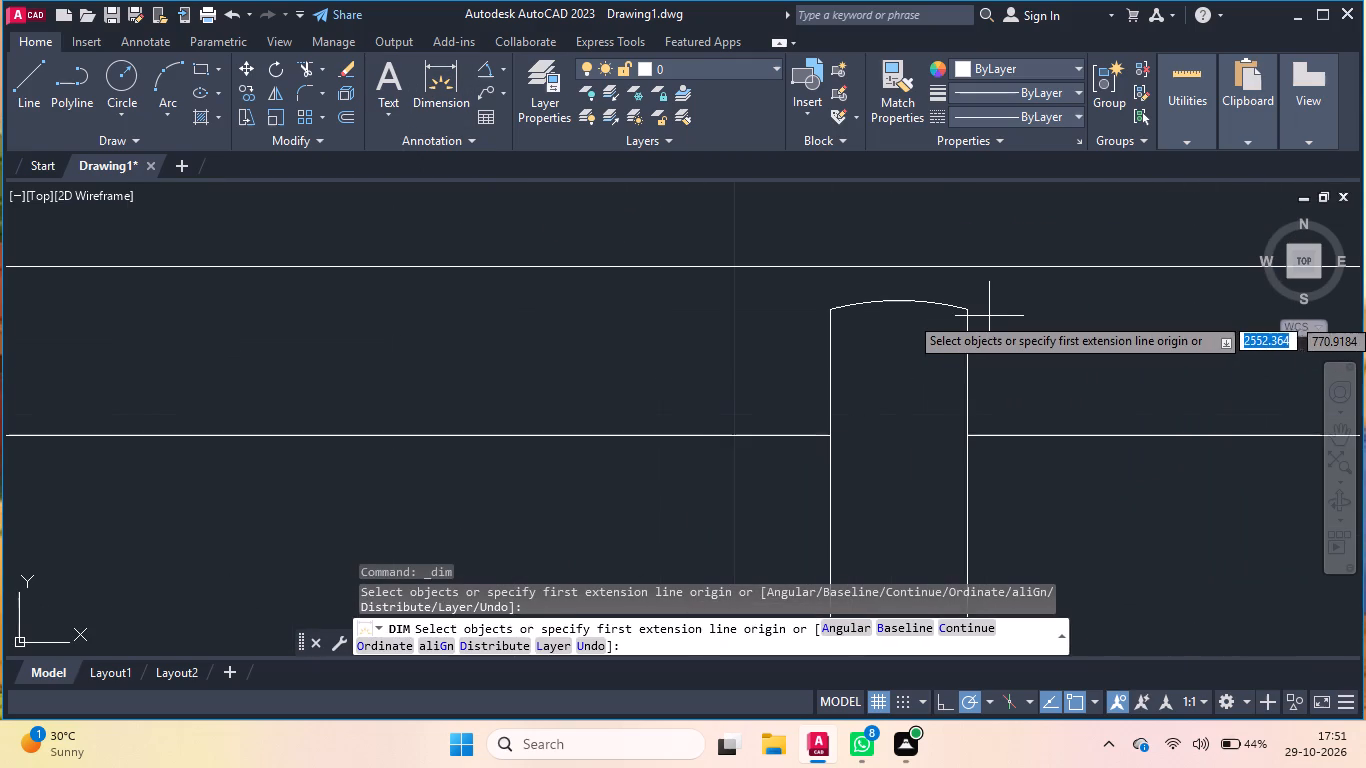
click(968, 315)
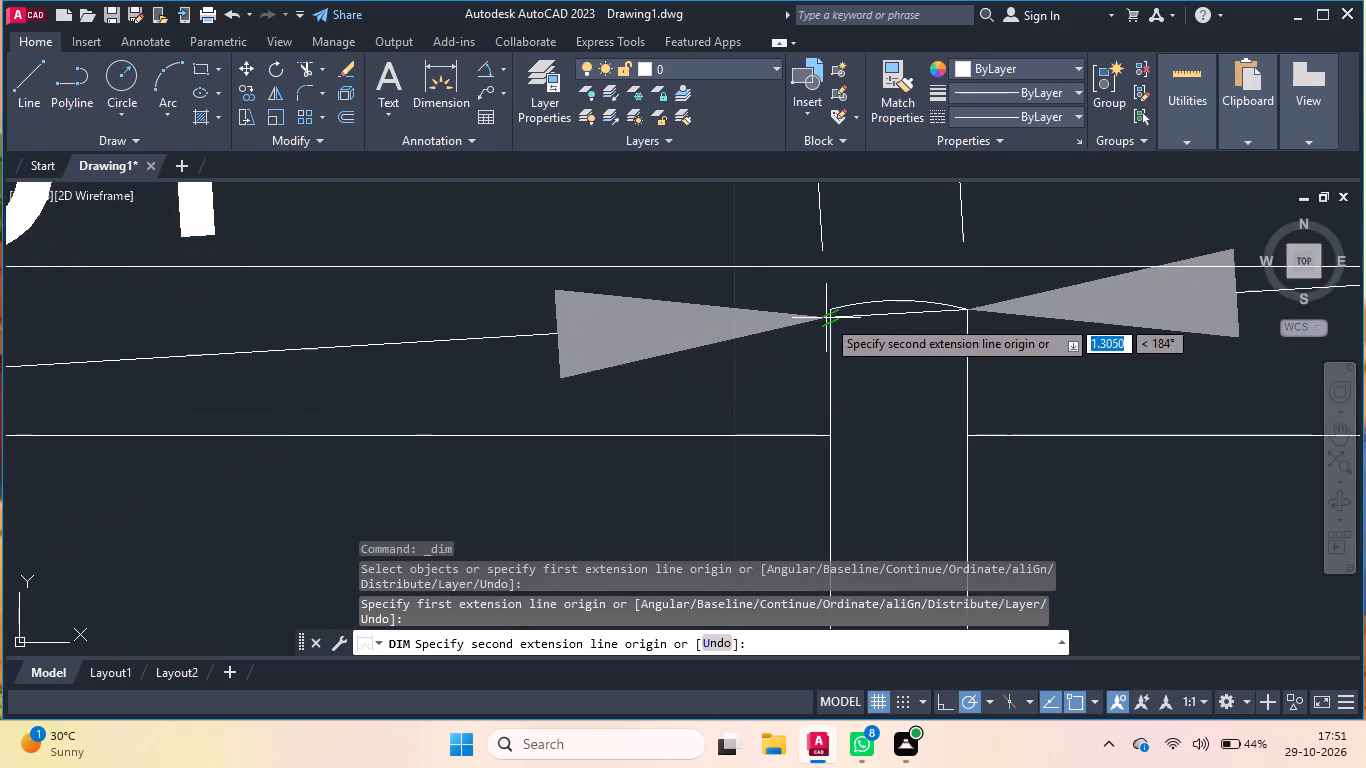
click(833, 312)
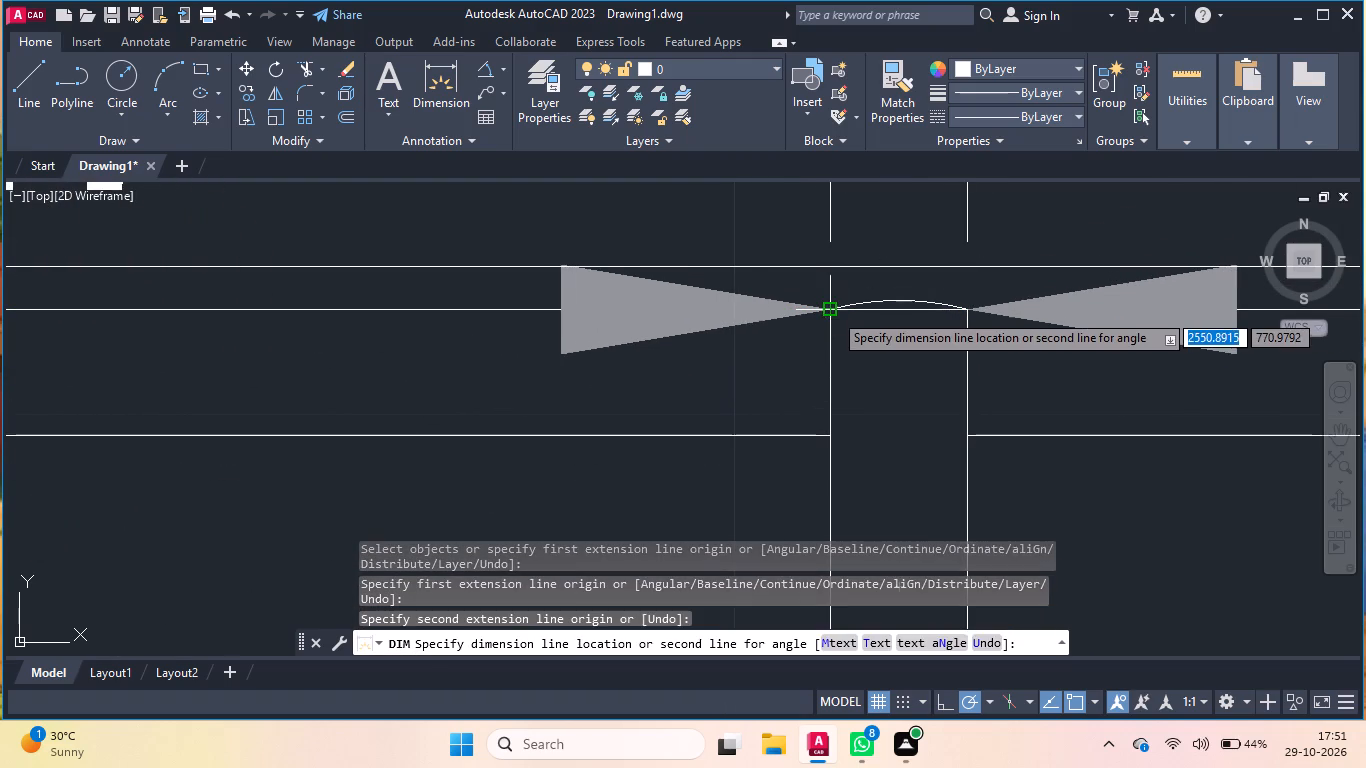
scroll(833, 315, down, 4)
key(Escape)
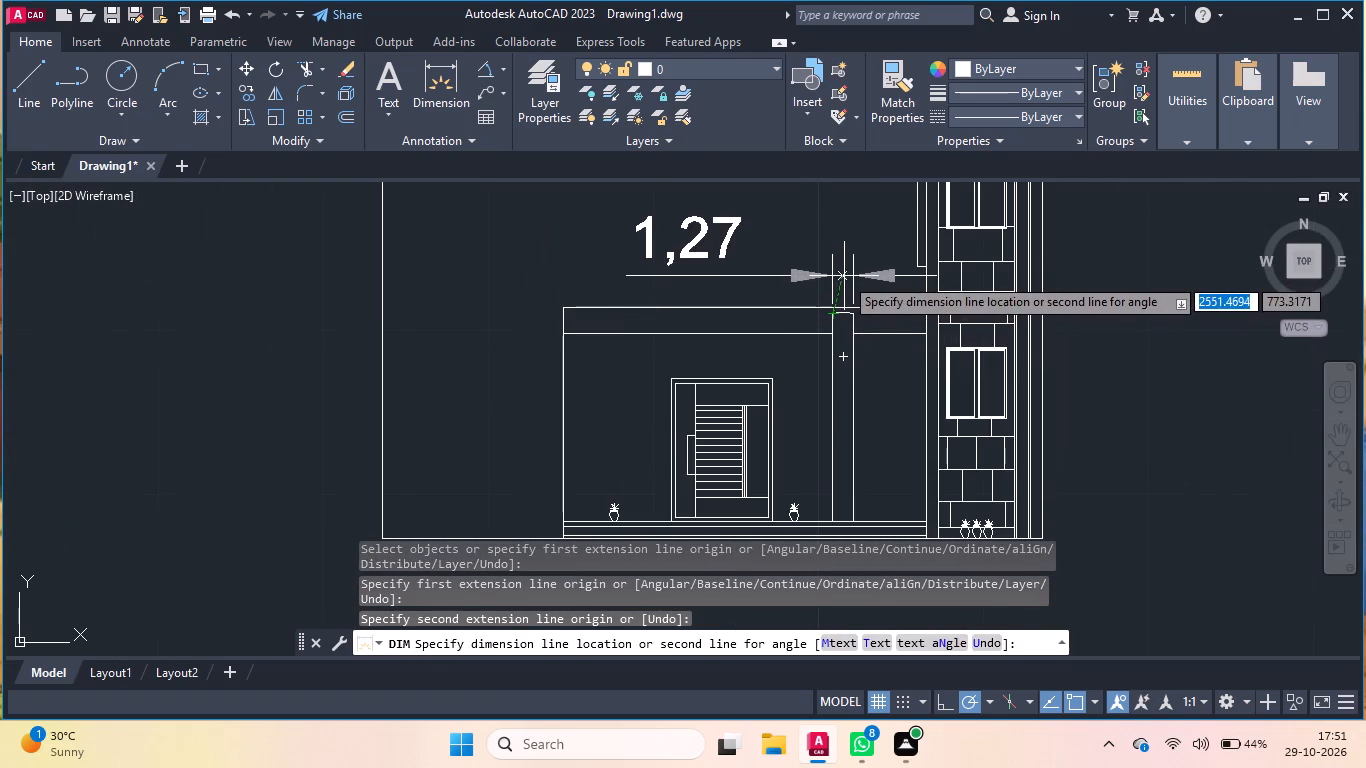
Draw a vertical line 1.27 inside the opening's left wall, from the top band's lower line down to the base's top line.
key(l)
key(Return)
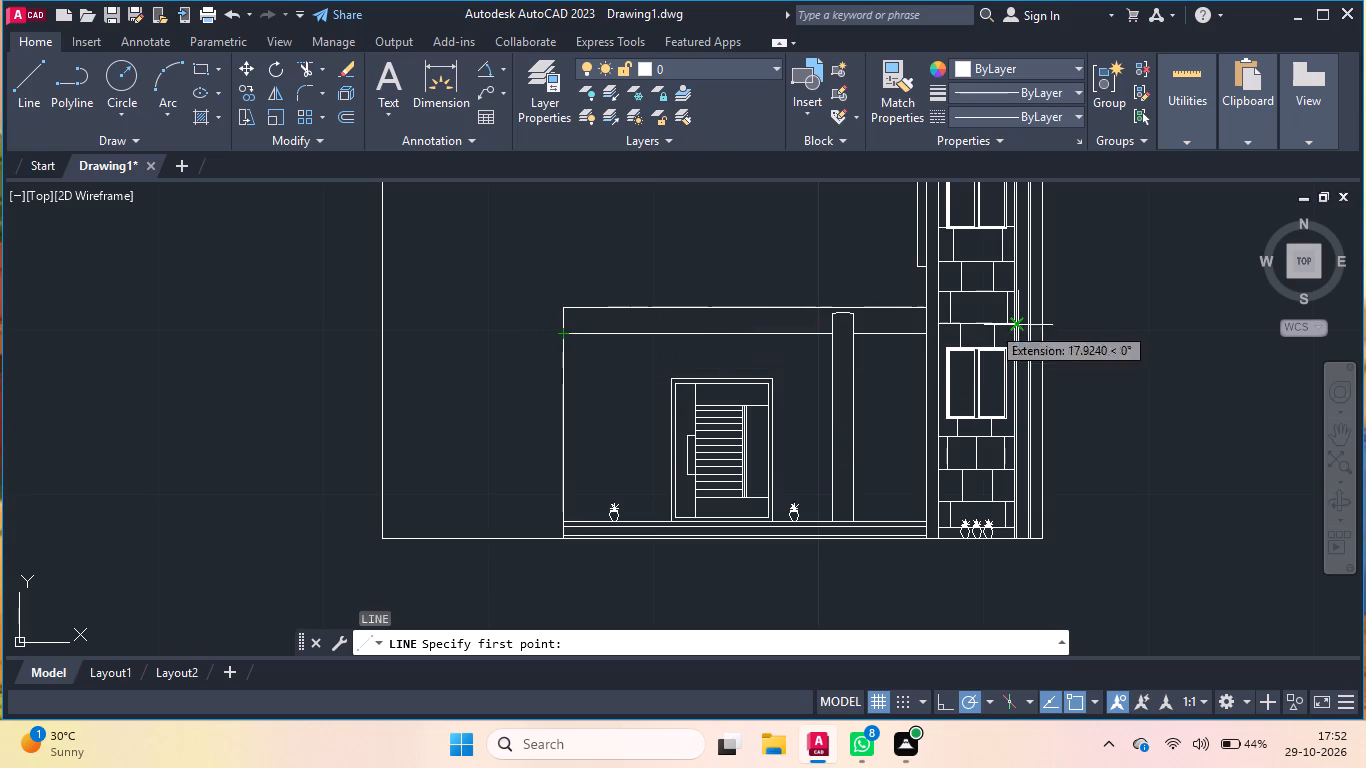
key(1)
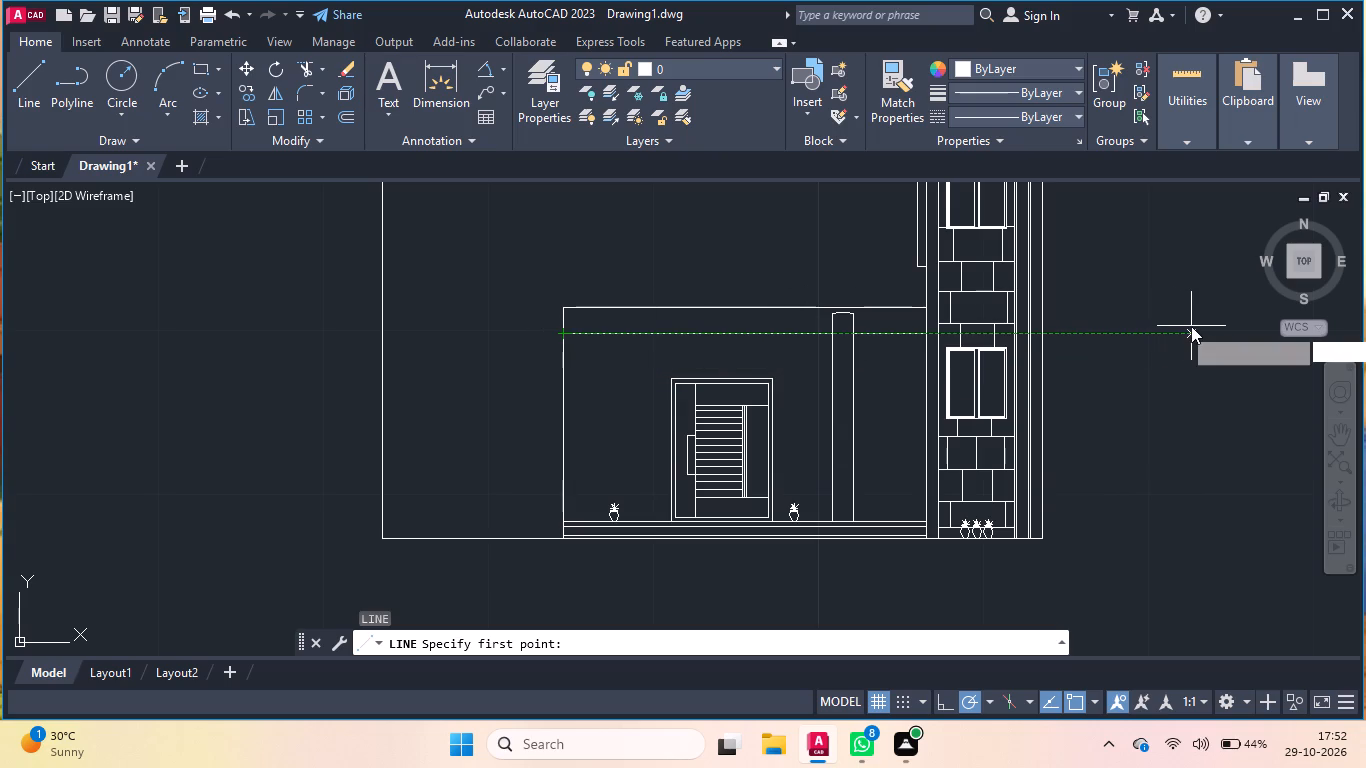
key(period)
key(2)
key(7)
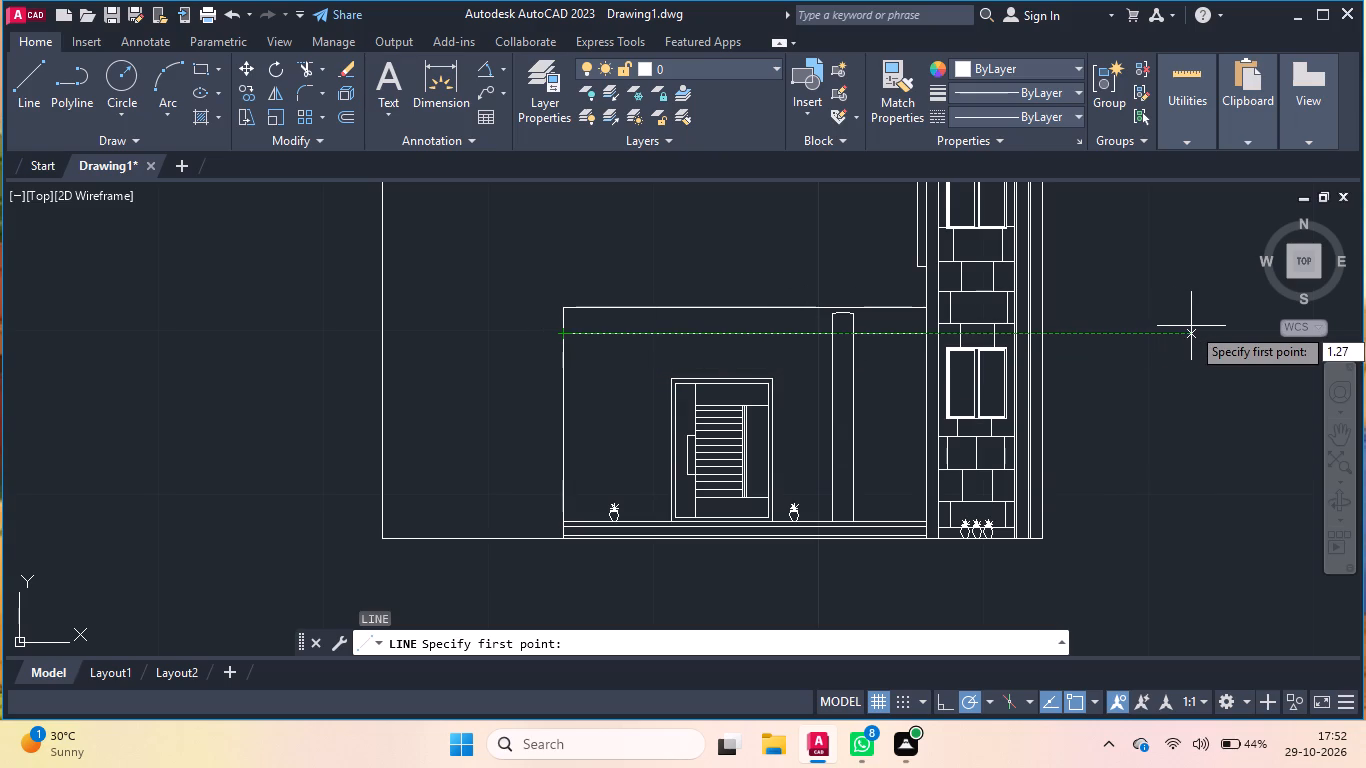
key(Return)
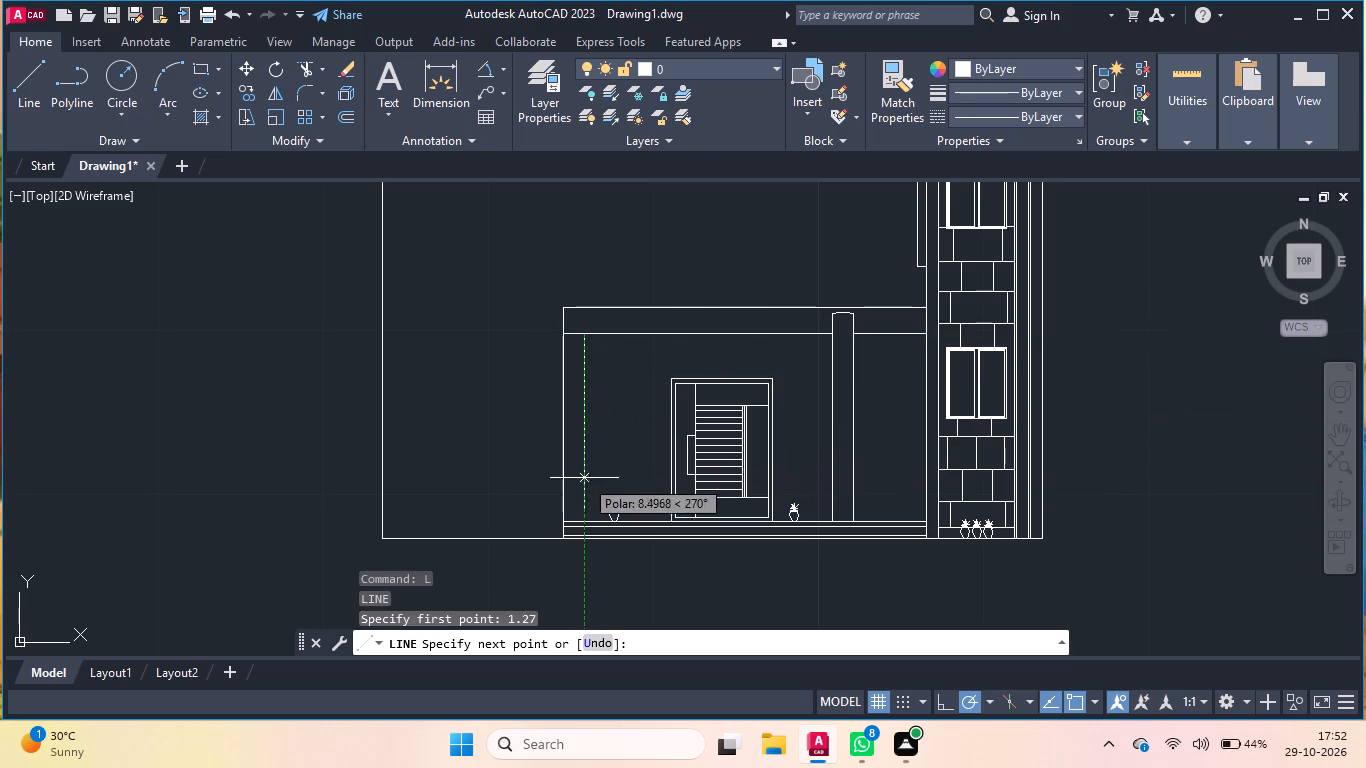
scroll(569, 515, up, 4)
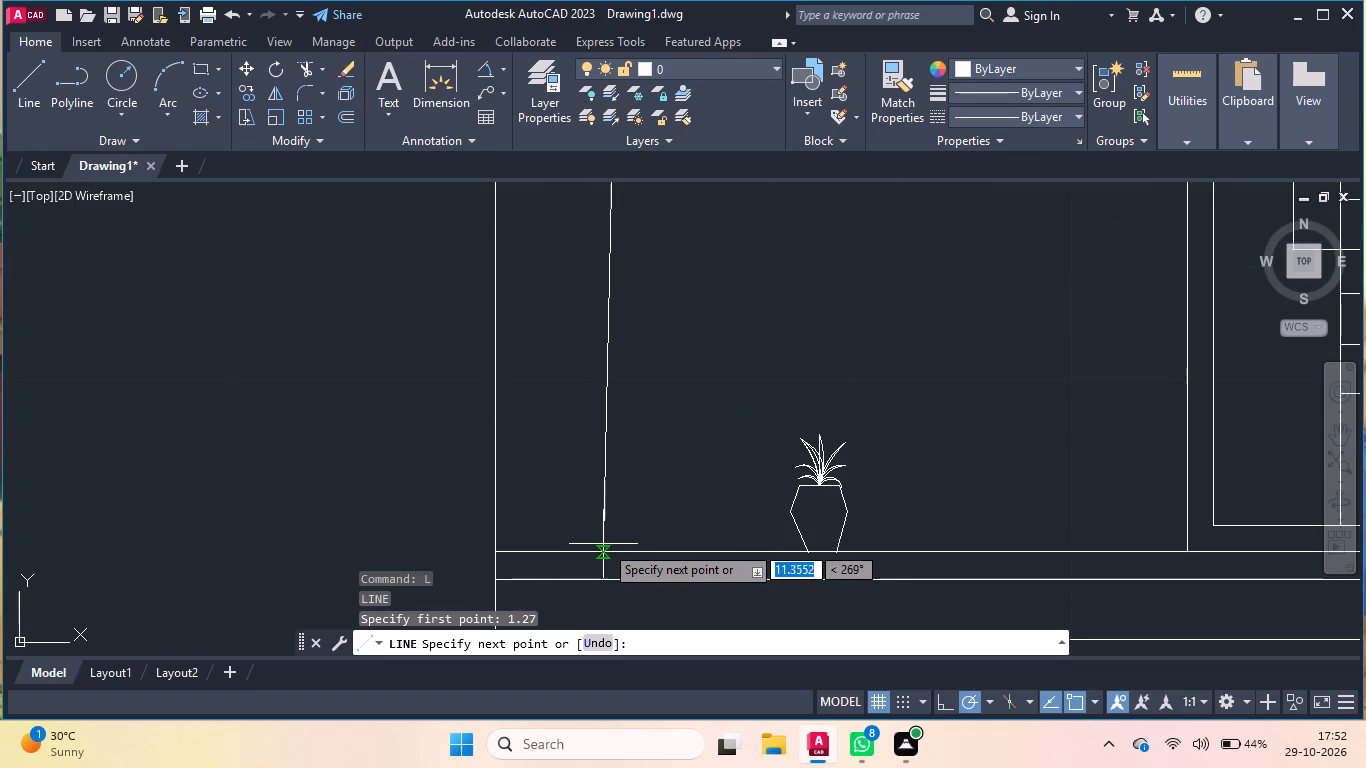
click(630, 552)
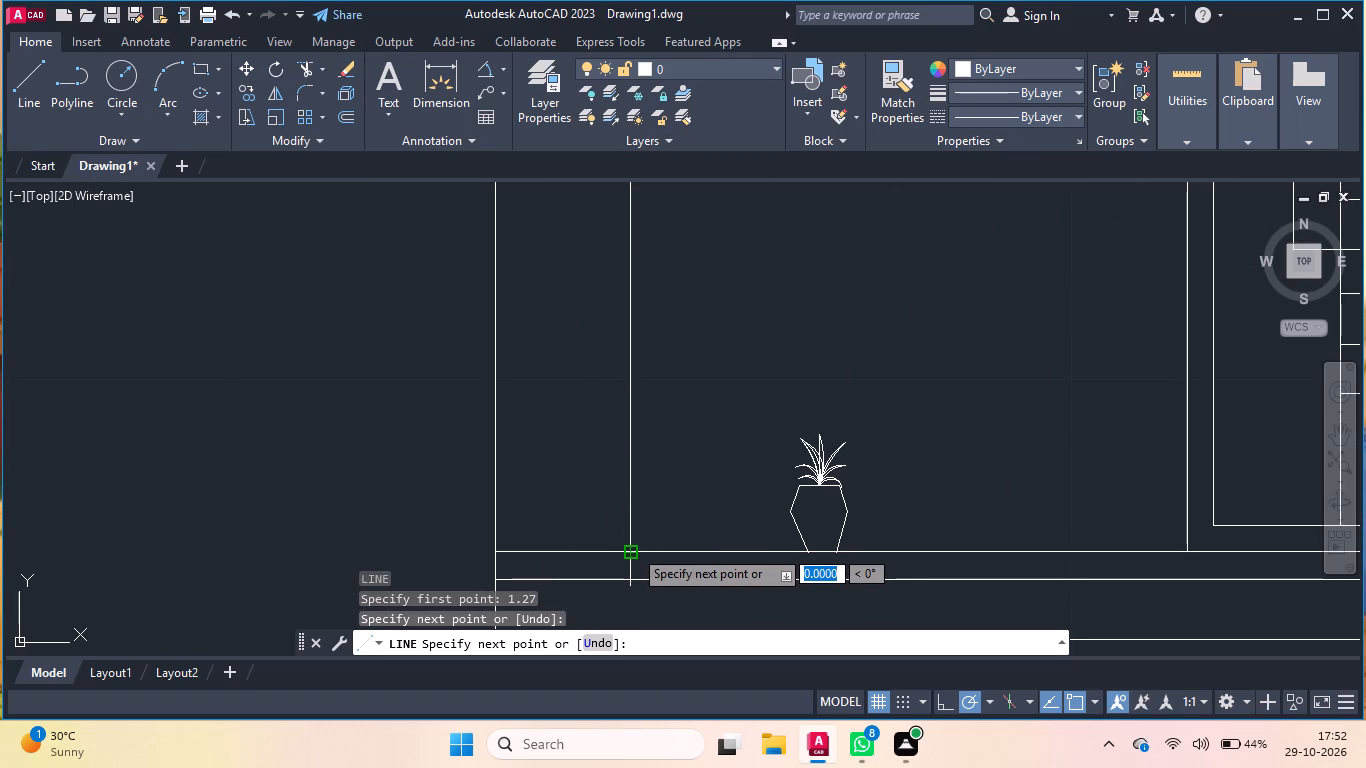
key(Return)
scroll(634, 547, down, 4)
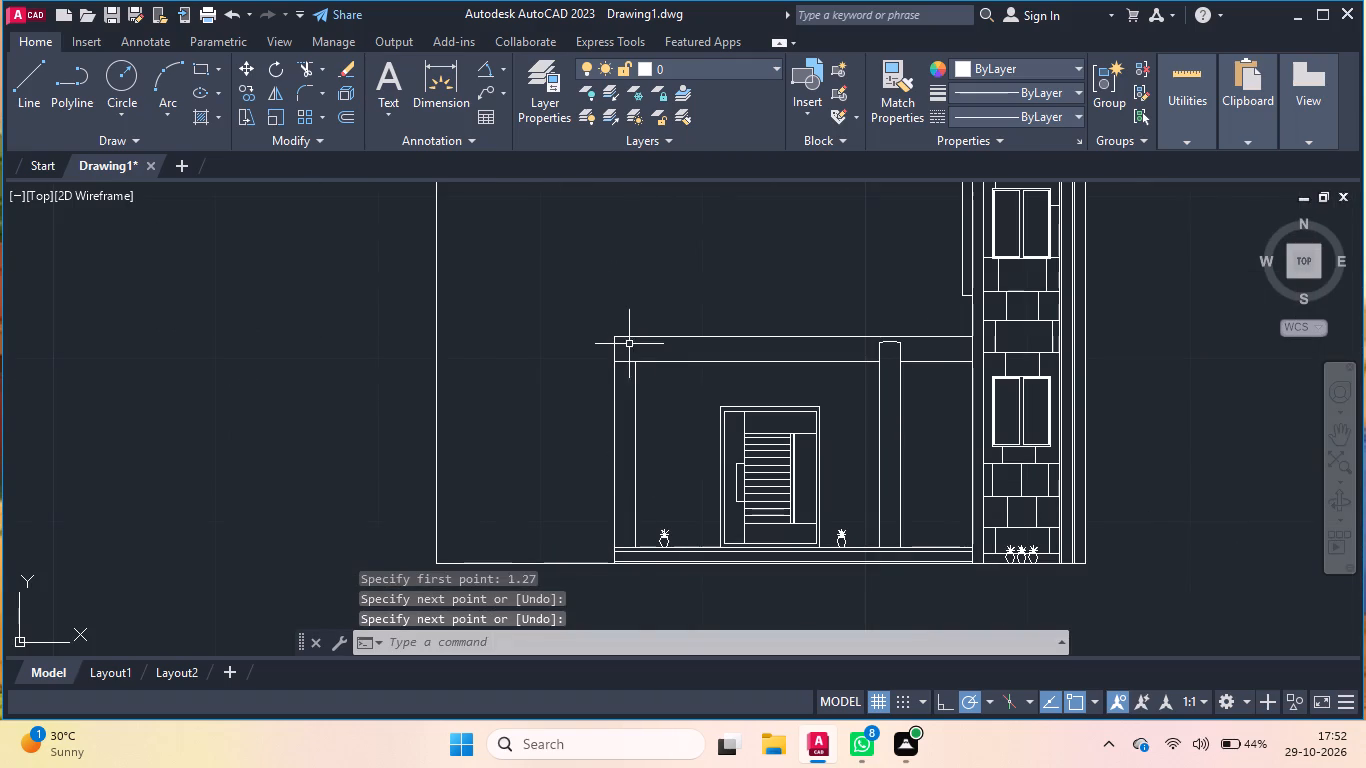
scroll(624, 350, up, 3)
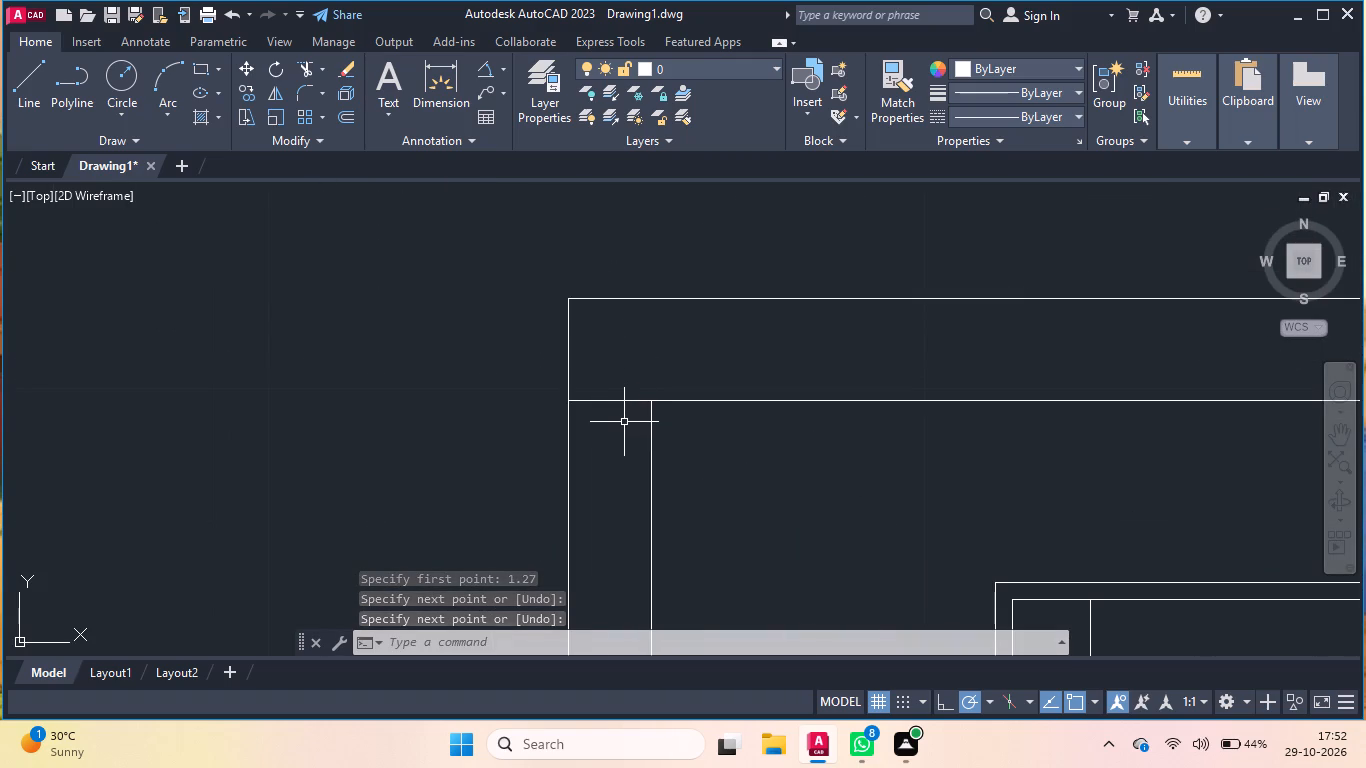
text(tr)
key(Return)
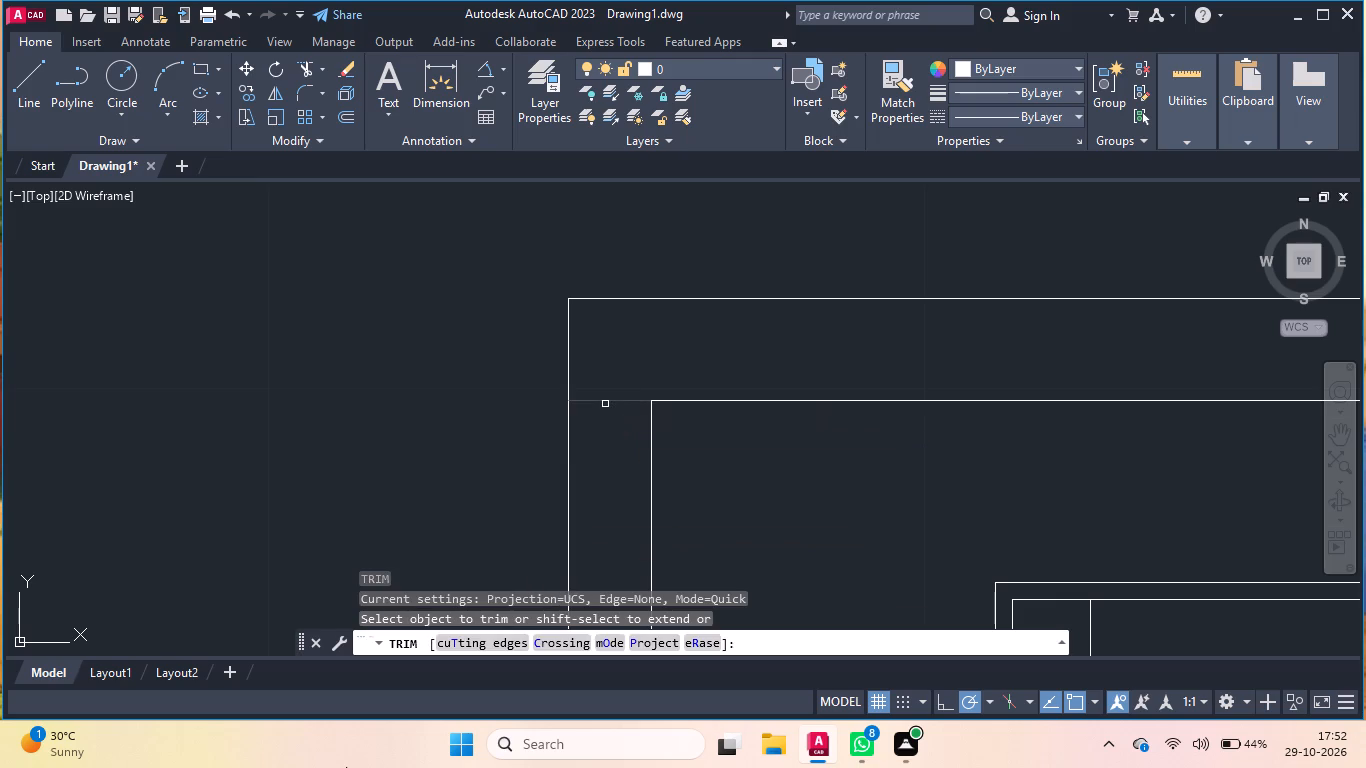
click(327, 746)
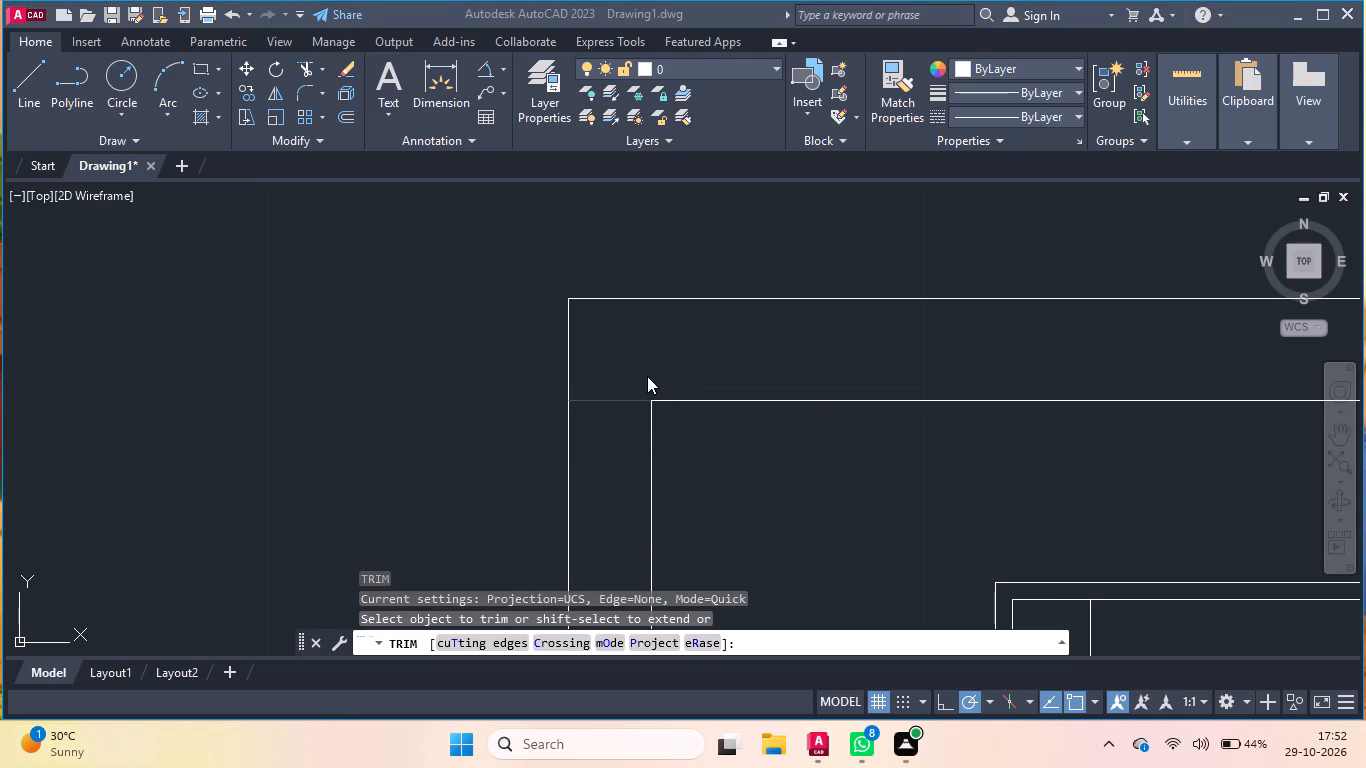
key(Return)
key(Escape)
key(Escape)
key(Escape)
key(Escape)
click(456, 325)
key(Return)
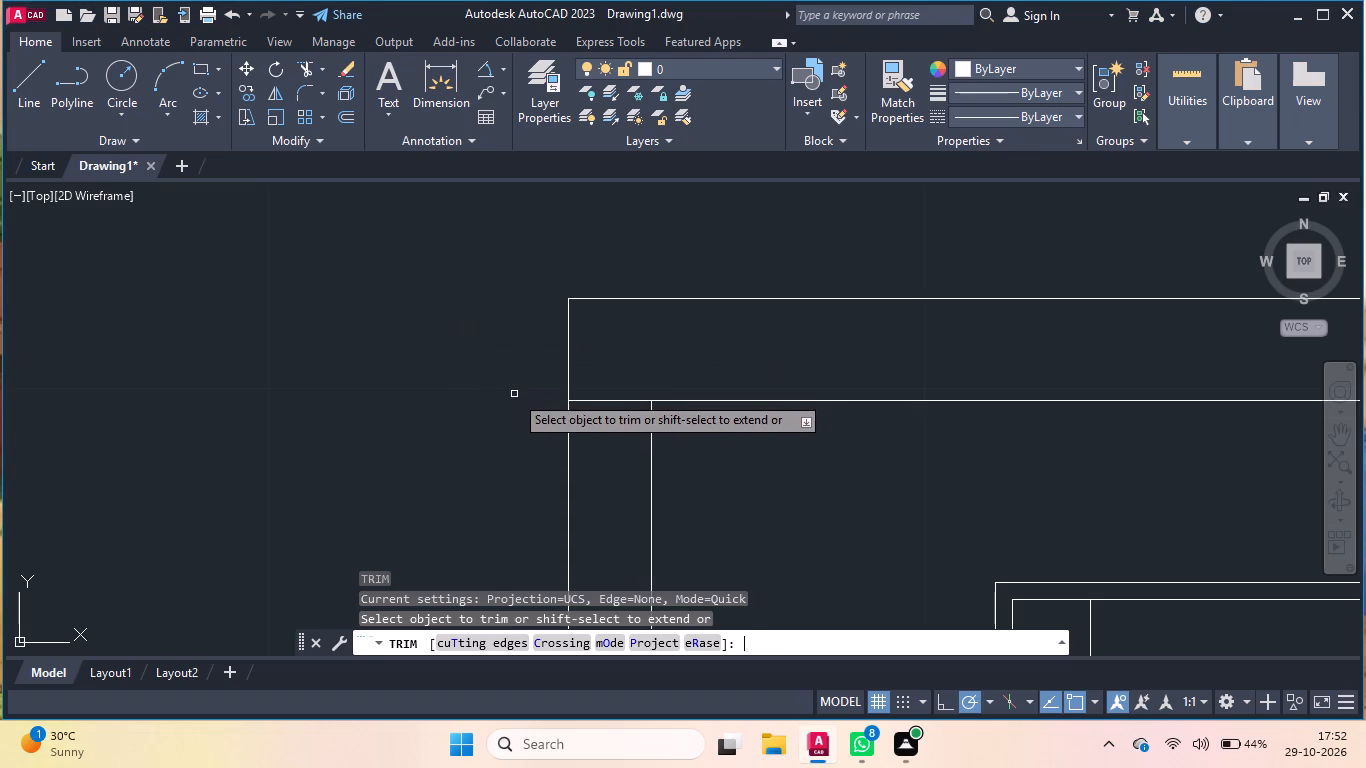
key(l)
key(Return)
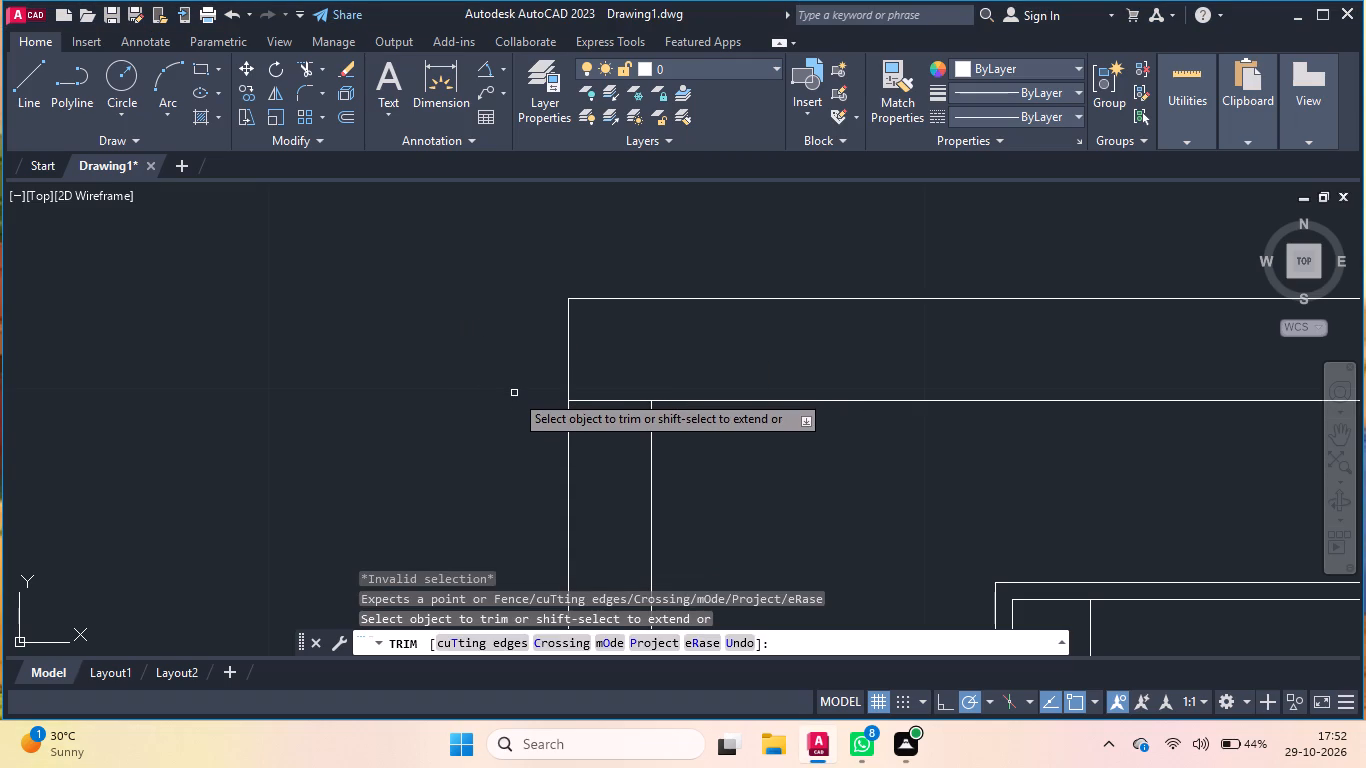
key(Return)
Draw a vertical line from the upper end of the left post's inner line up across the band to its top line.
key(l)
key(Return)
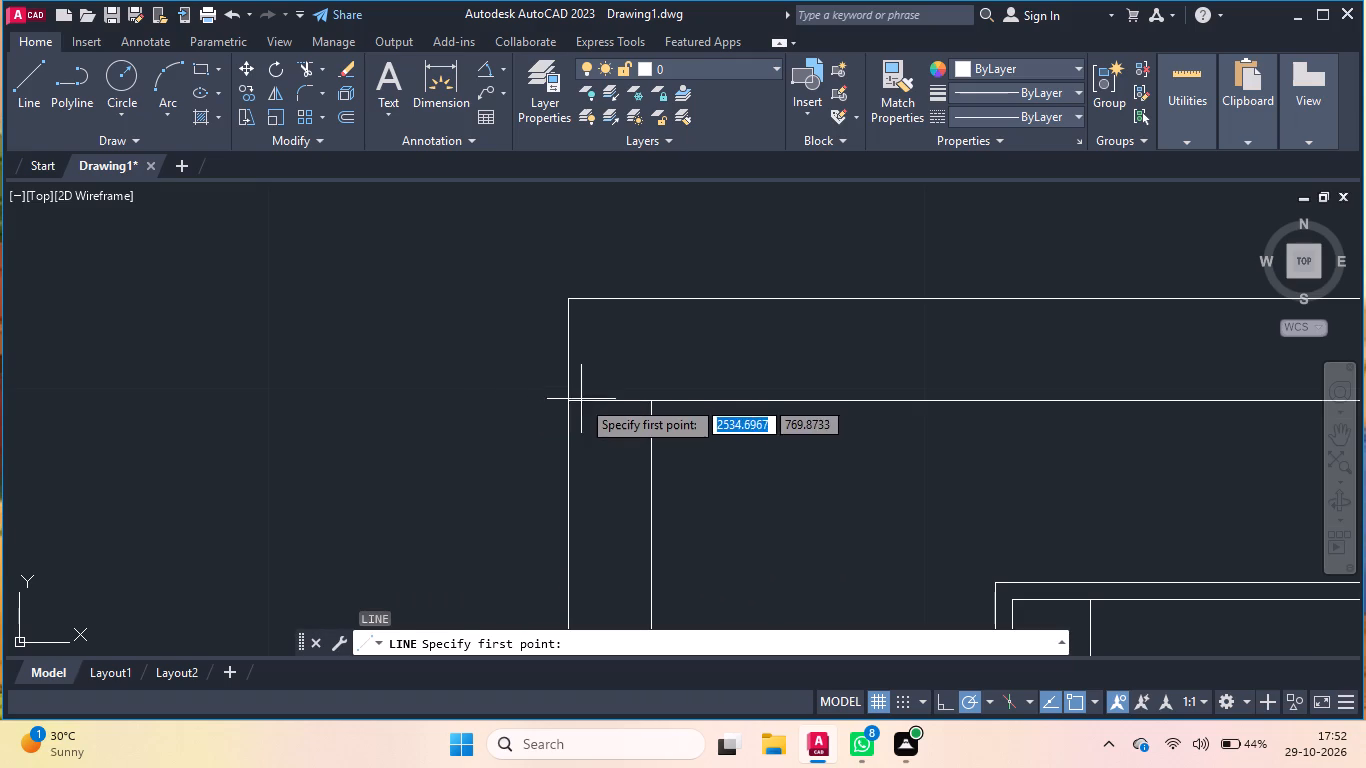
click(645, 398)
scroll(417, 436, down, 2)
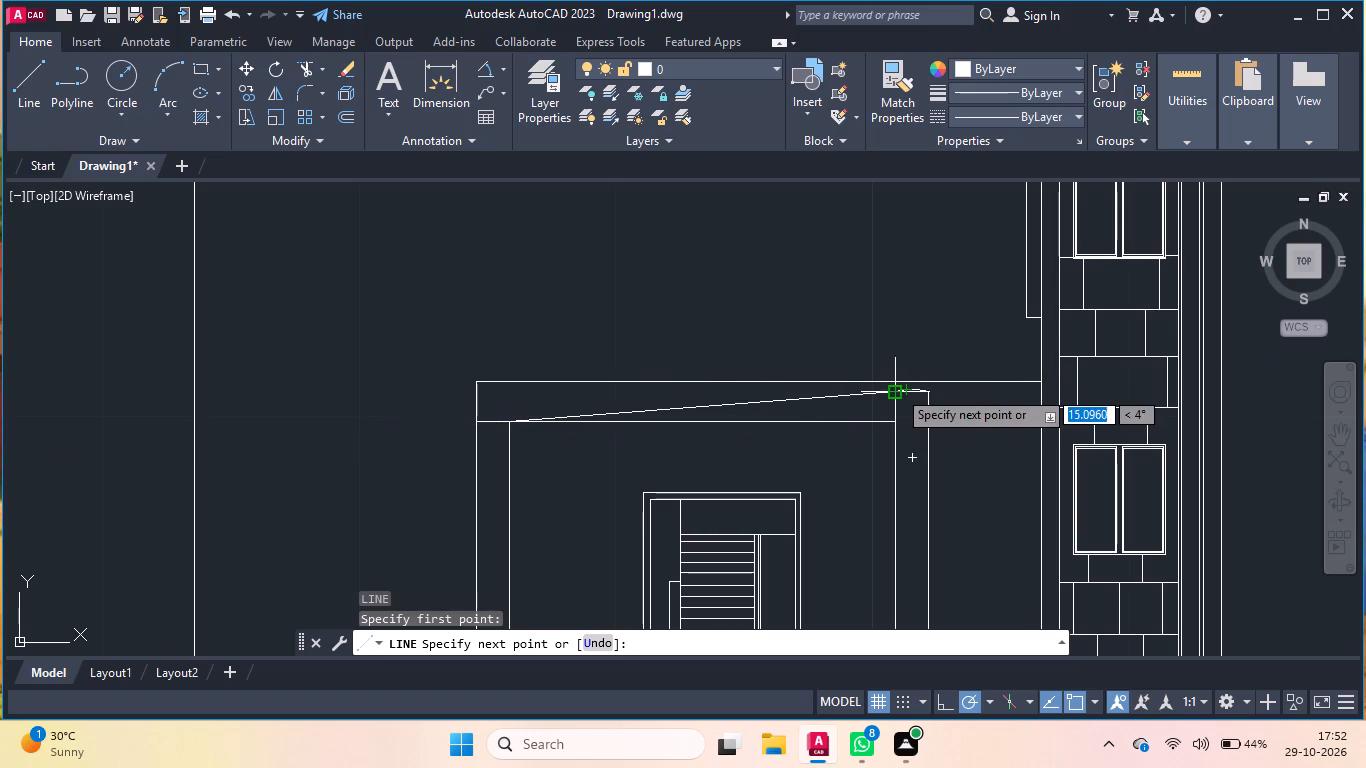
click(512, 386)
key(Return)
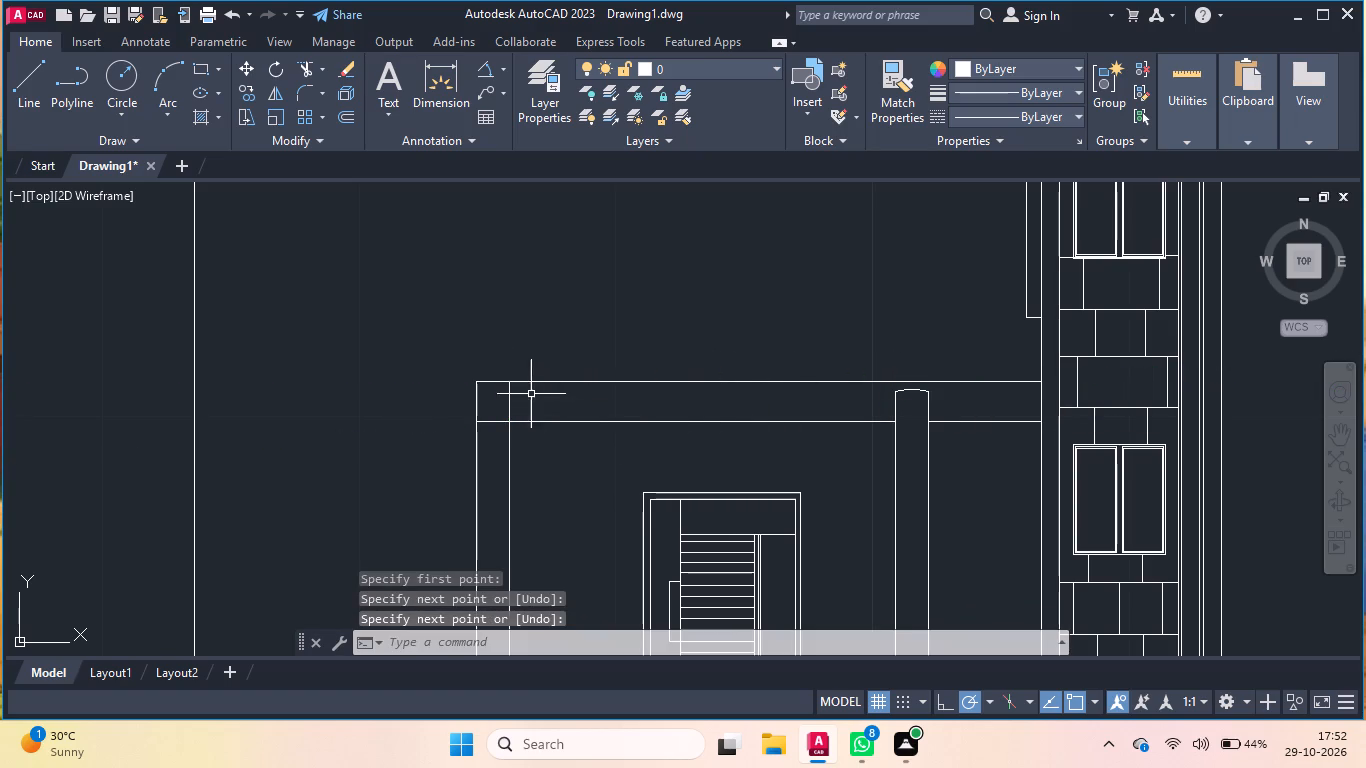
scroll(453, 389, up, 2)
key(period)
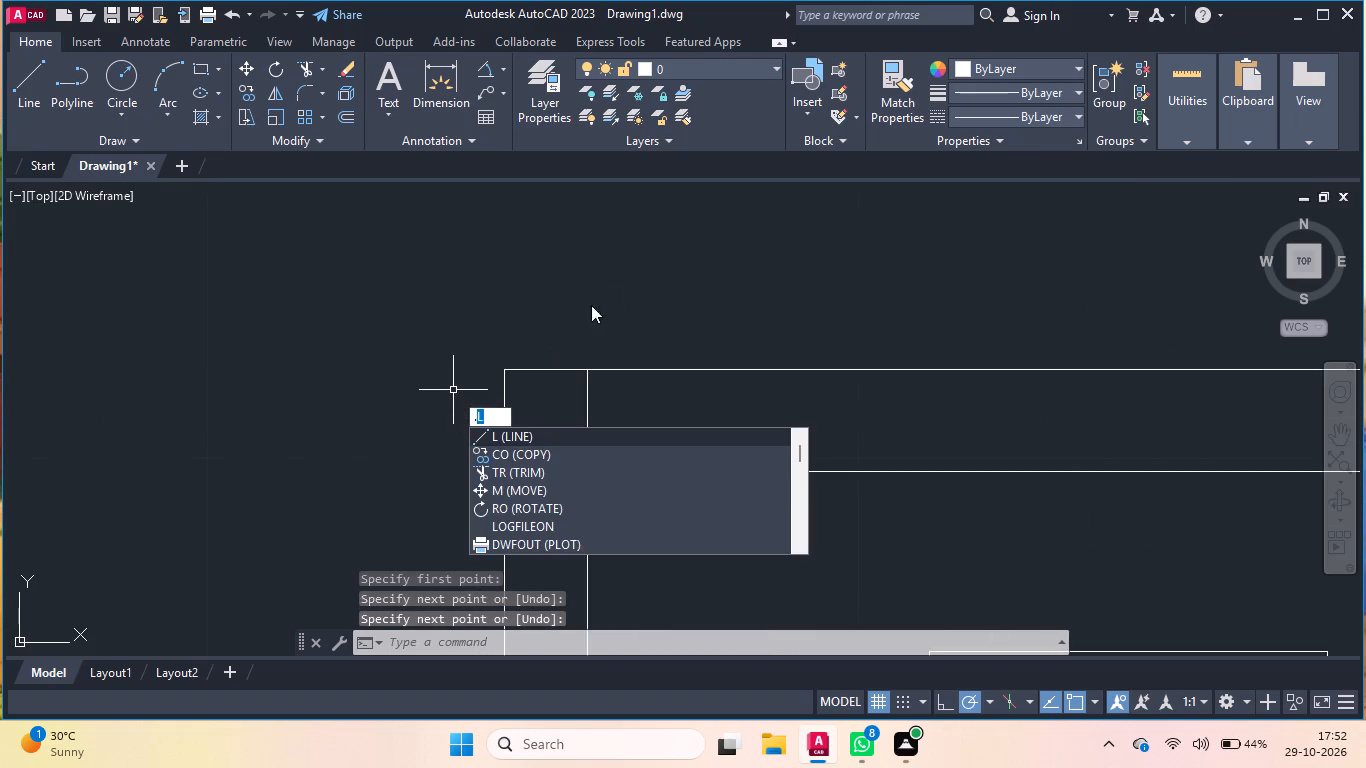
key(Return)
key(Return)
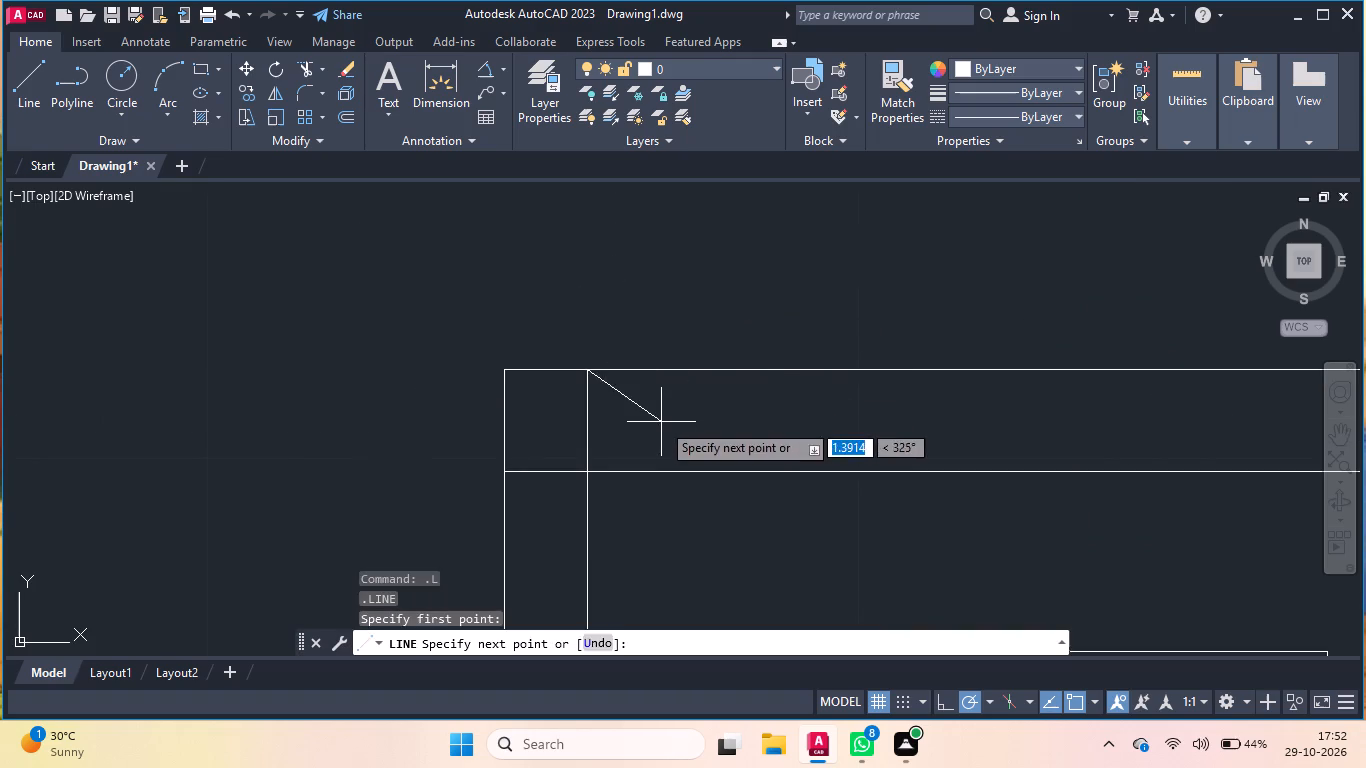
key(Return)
Trim the left post's inner and outer vertical lines where they cross the band, between its lower and top lines.
text(tr)
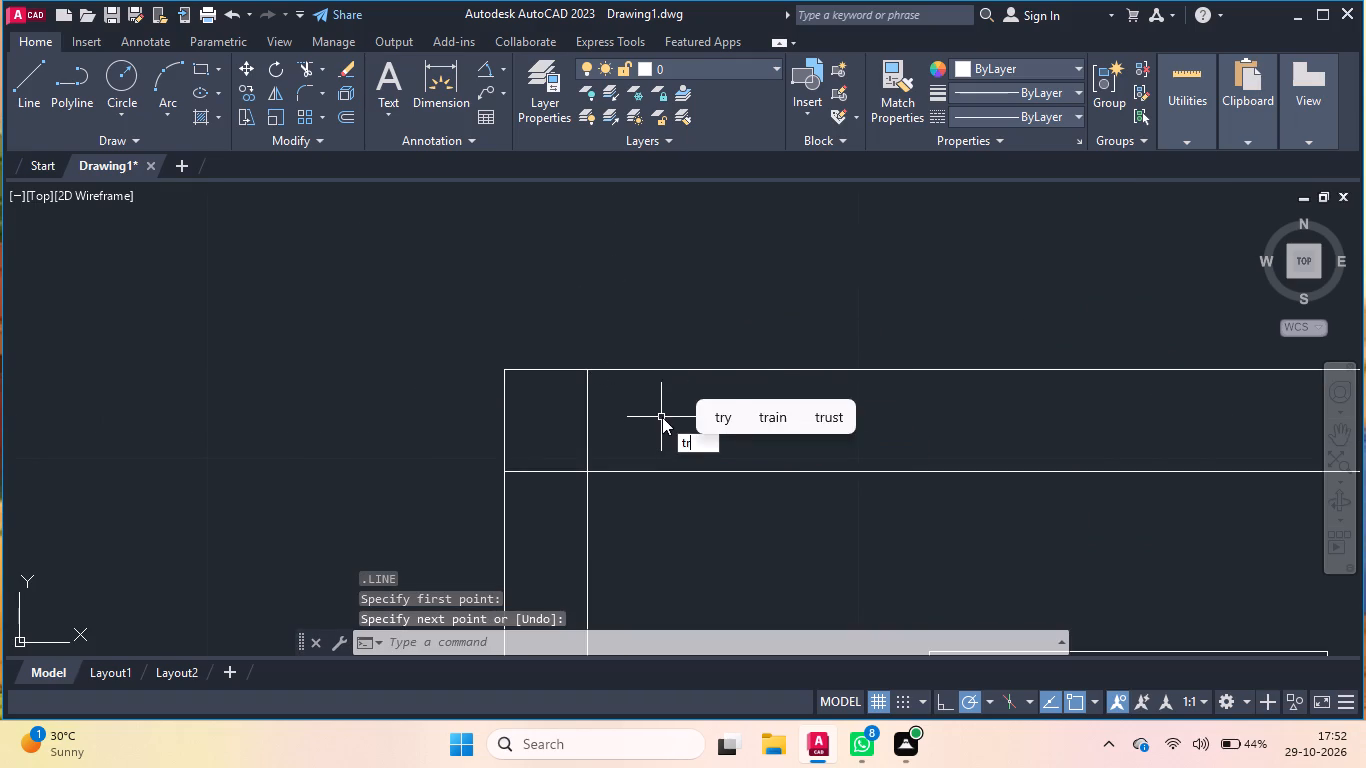
key(Return)
click(588, 409)
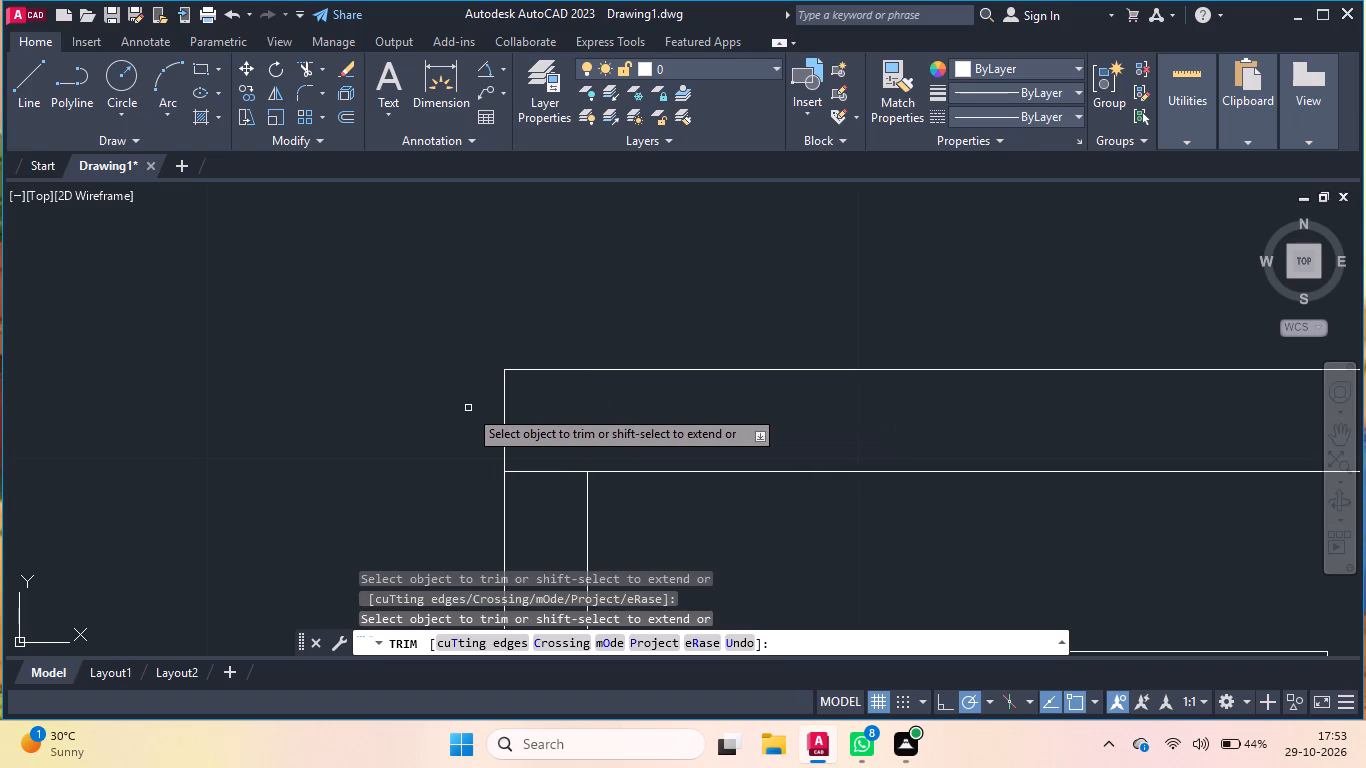
click(506, 402)
key(Return)
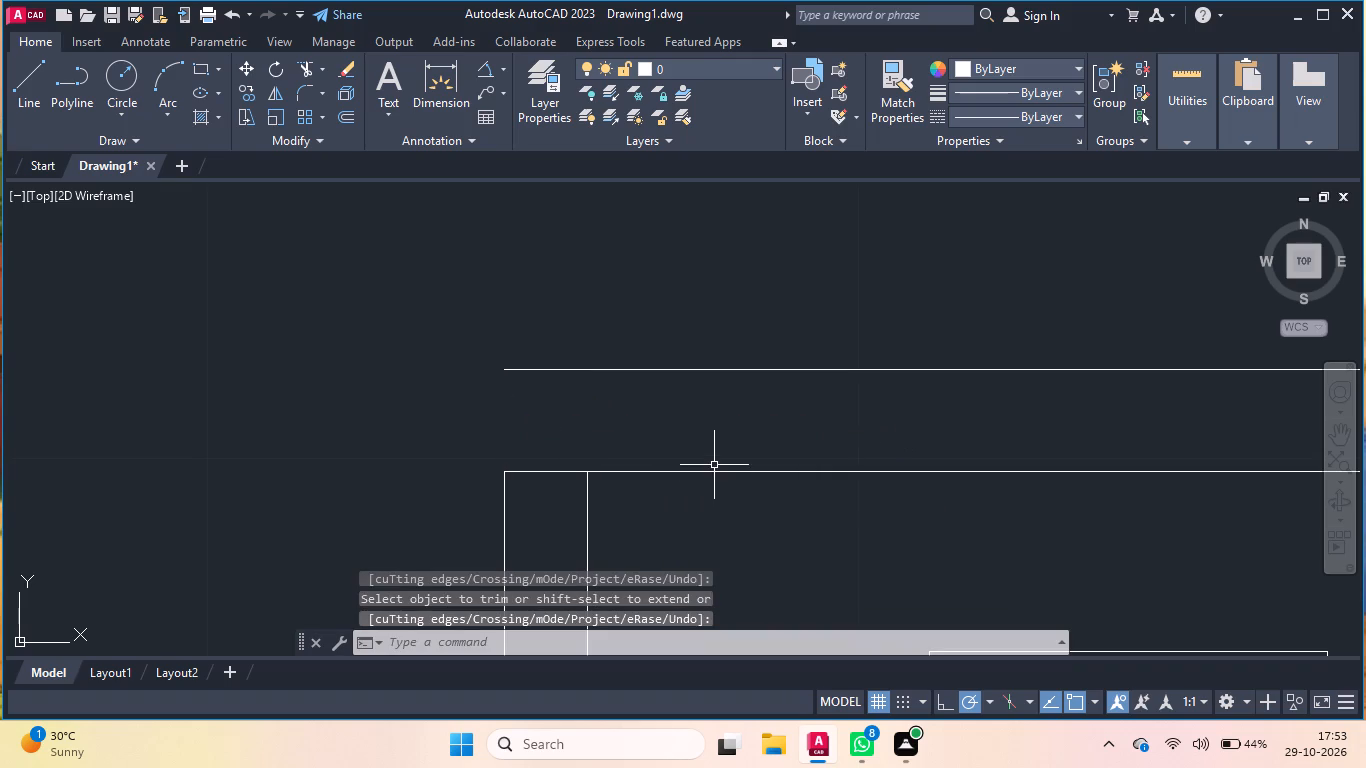
Draw a vertical line from the left end of the band's lower line up to the height of the other post's arc ends.
key(l)
key(Return)
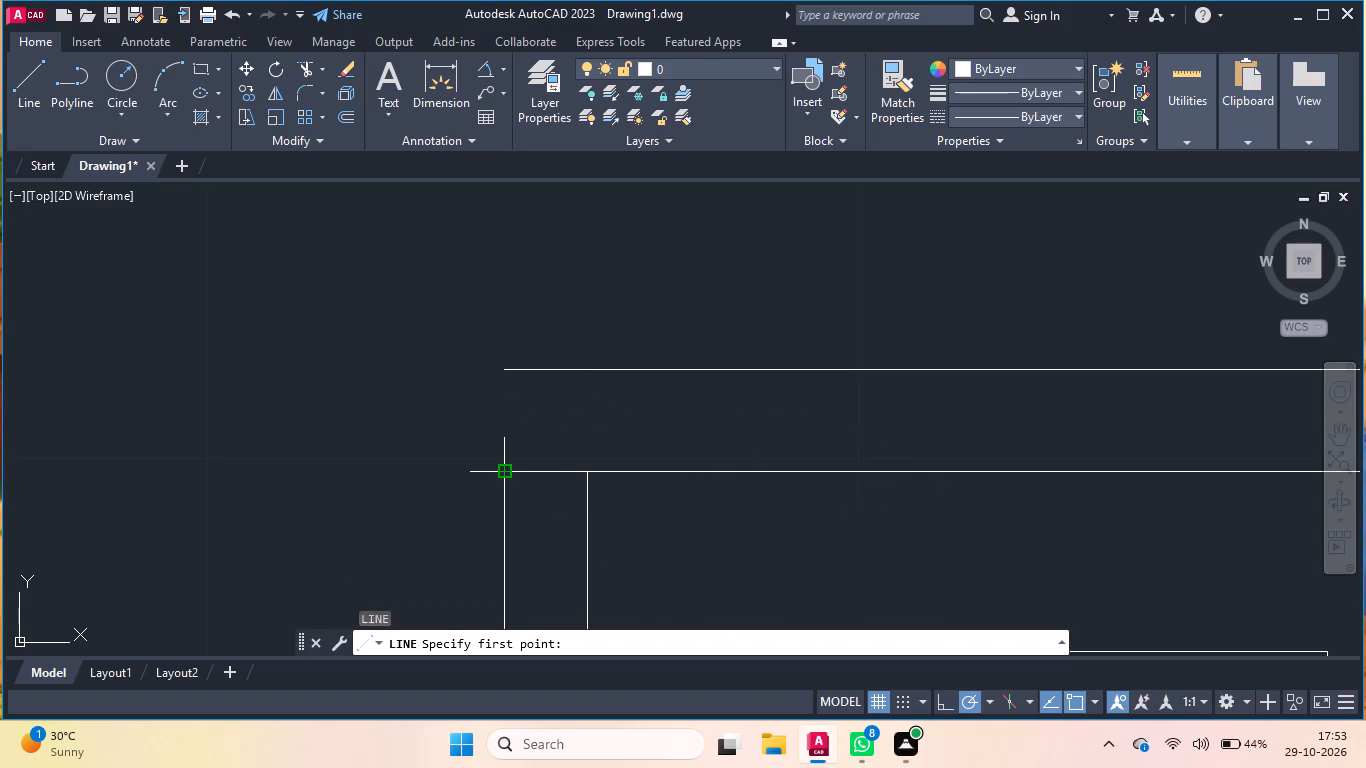
click(508, 465)
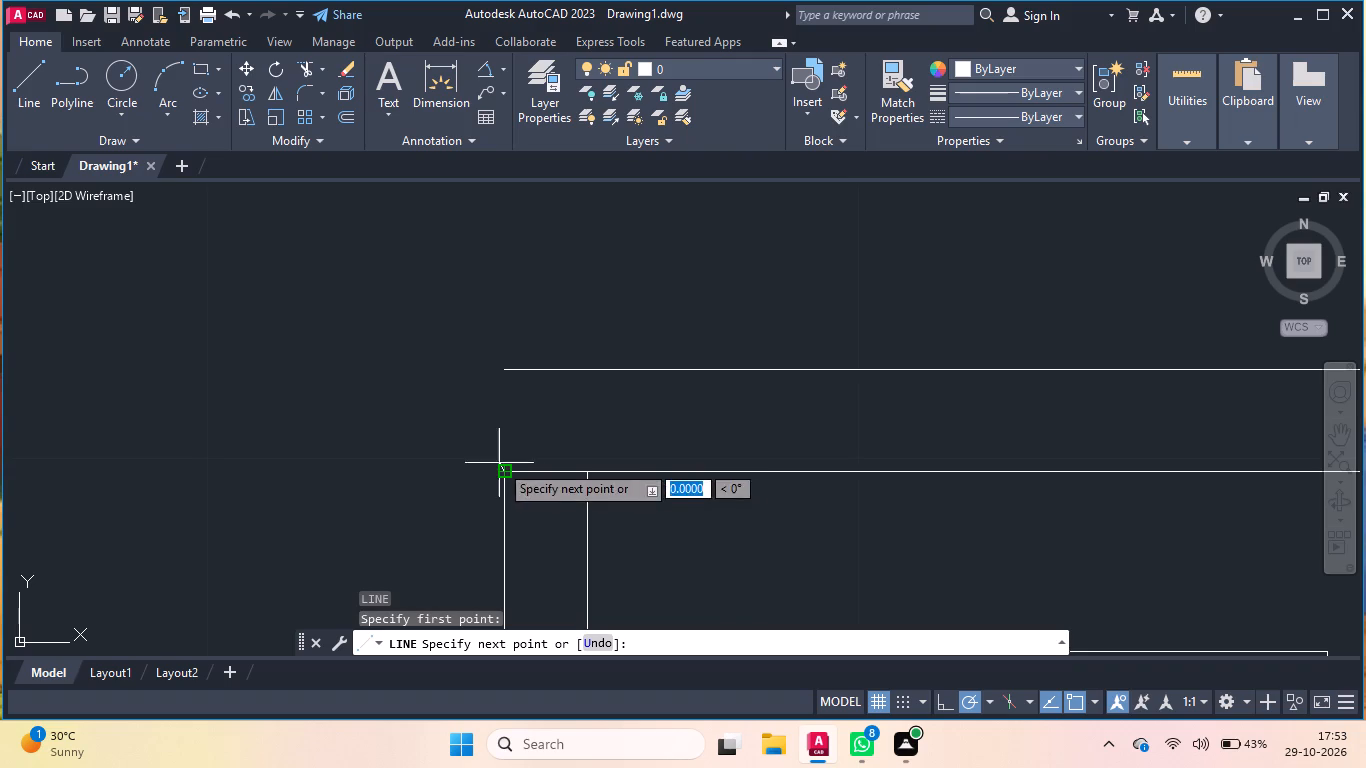
scroll(489, 461, down, 1)
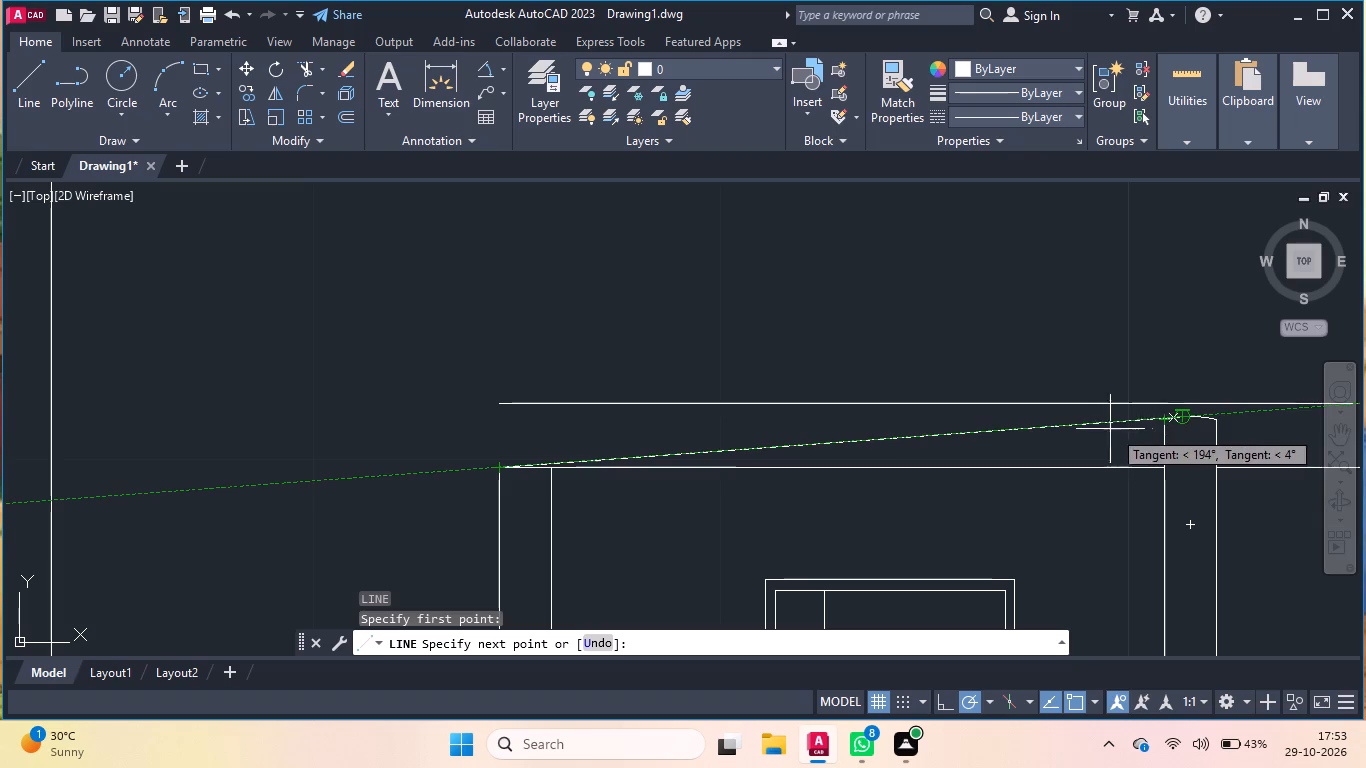
click(502, 416)
key(Return)
Draw a vertical line extending the left post's inner line up to the same height as its outer line.
key(Return)
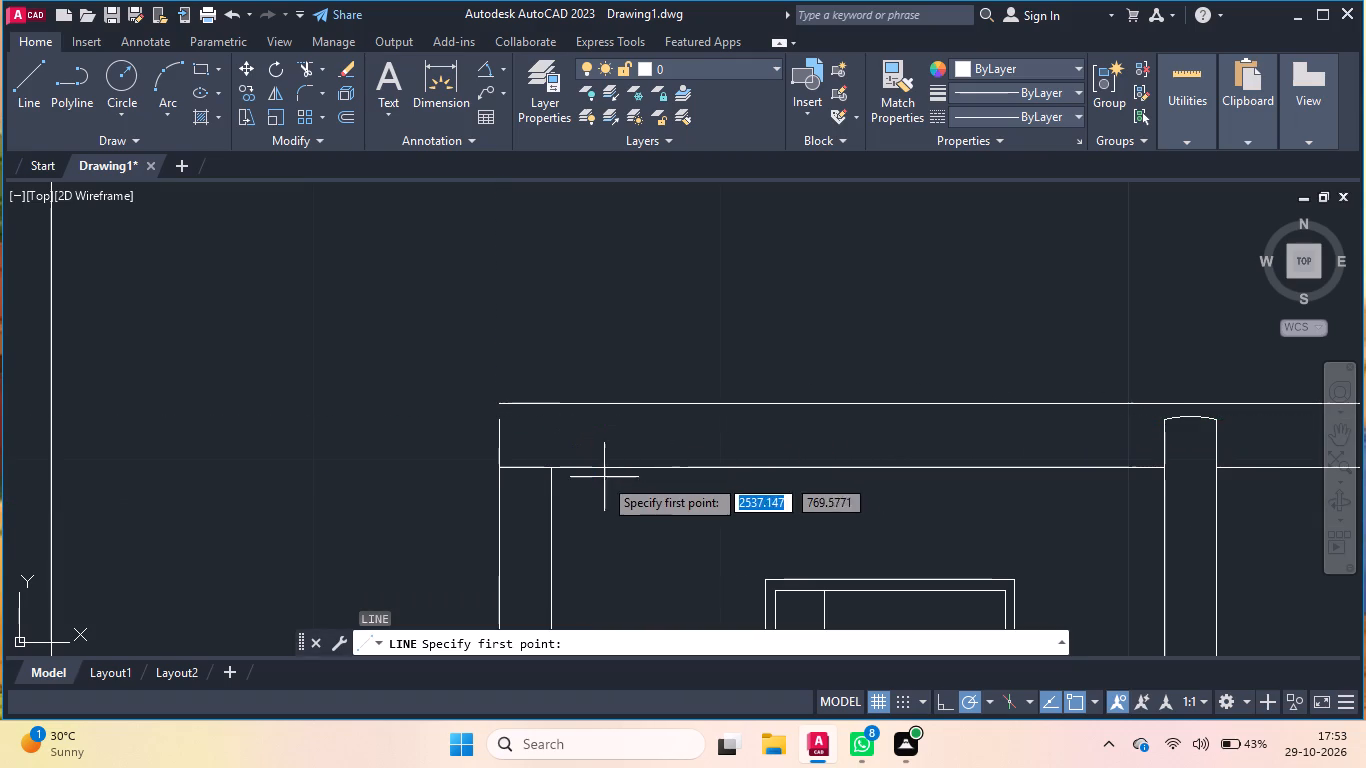
click(556, 461)
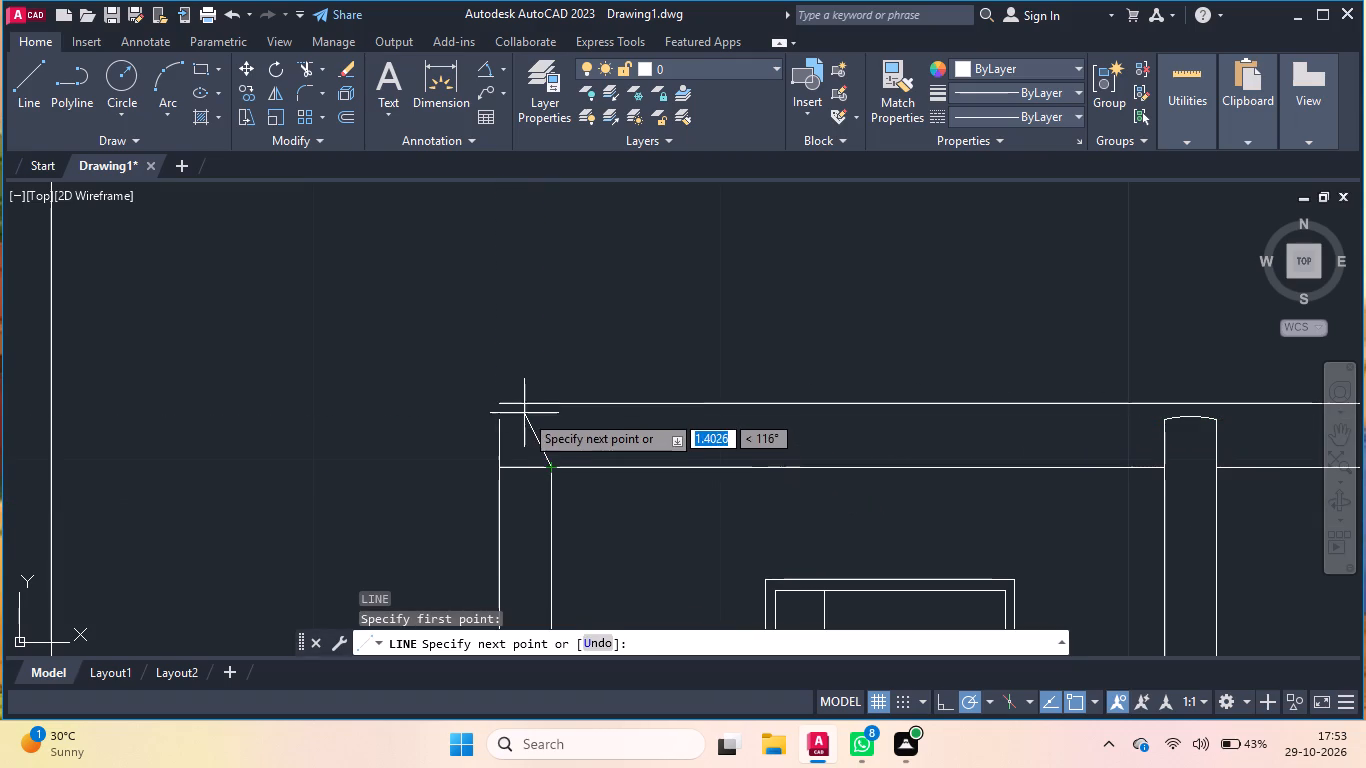
scroll(525, 407, up, 1)
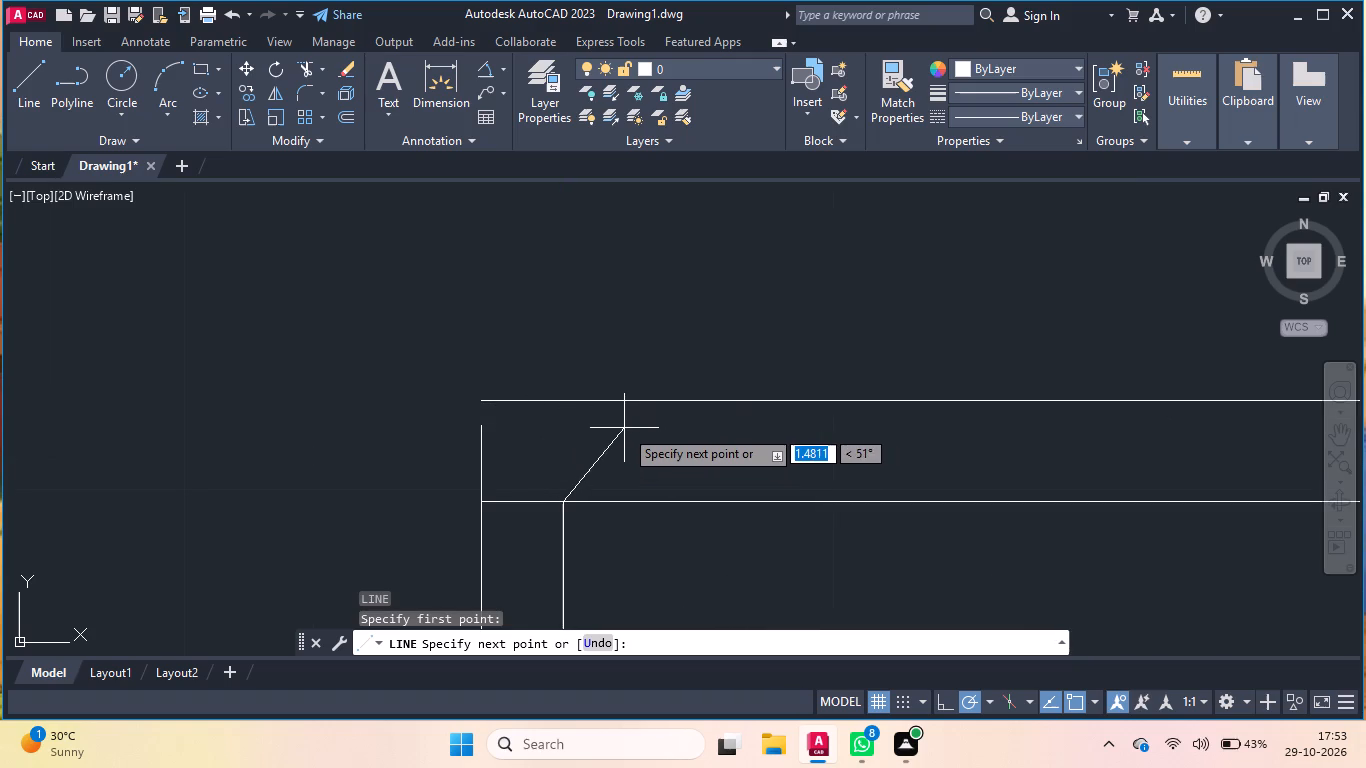
scroll(624, 427, up, 2)
scroll(509, 461, down, 1)
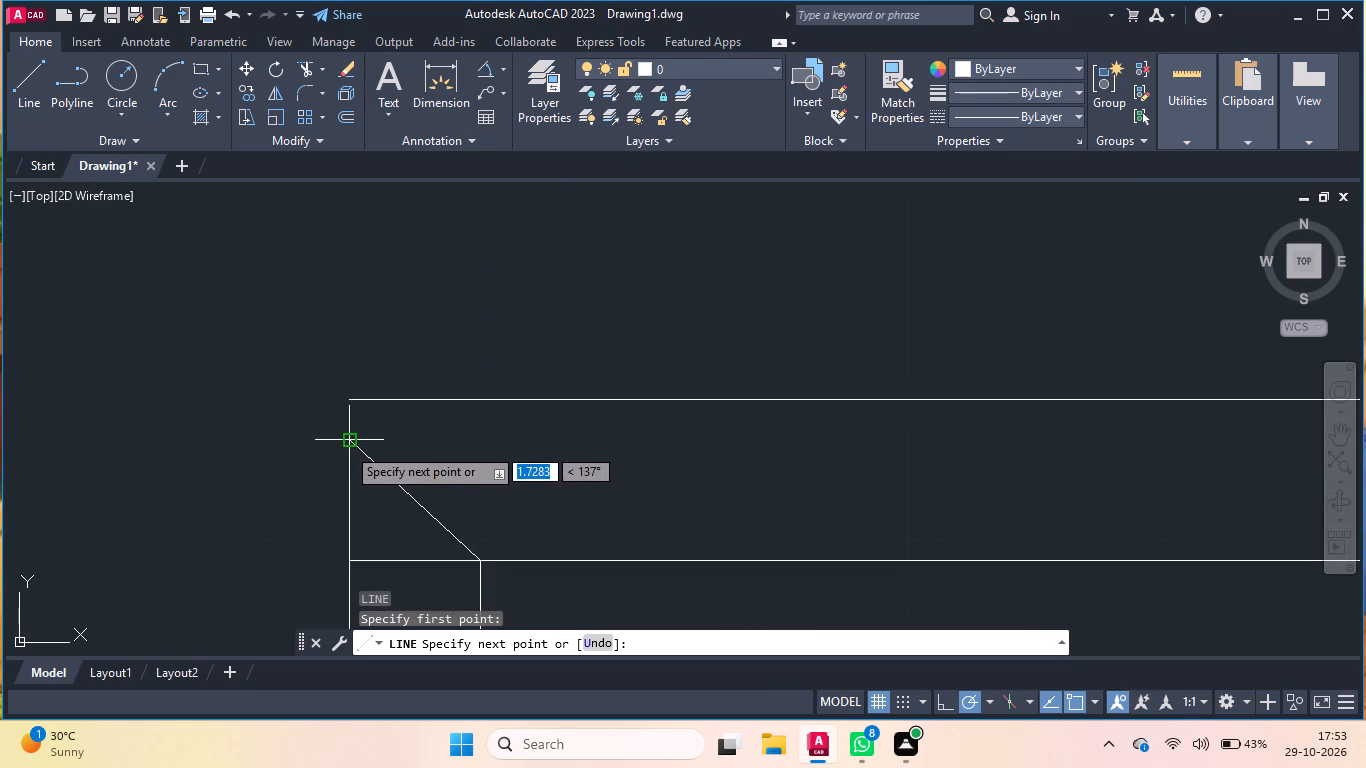
click(476, 437)
key(Return)
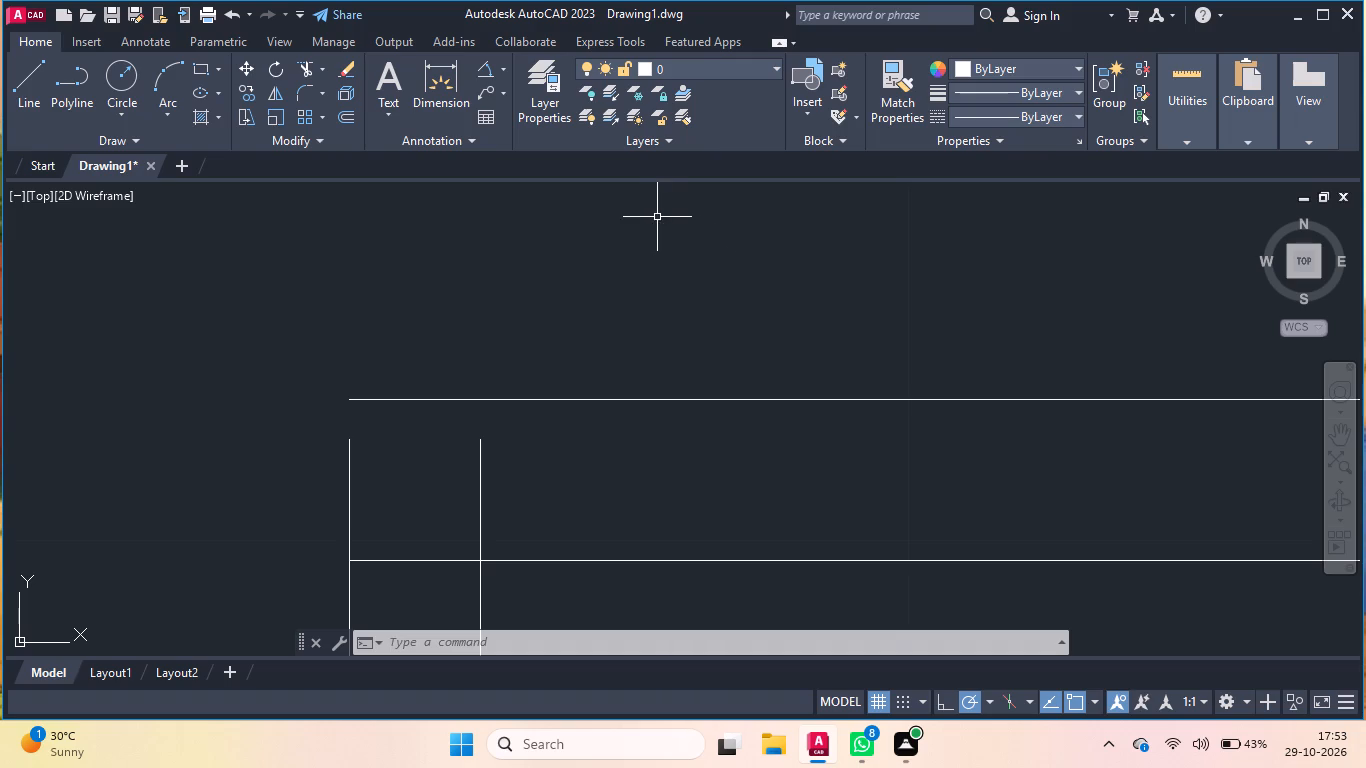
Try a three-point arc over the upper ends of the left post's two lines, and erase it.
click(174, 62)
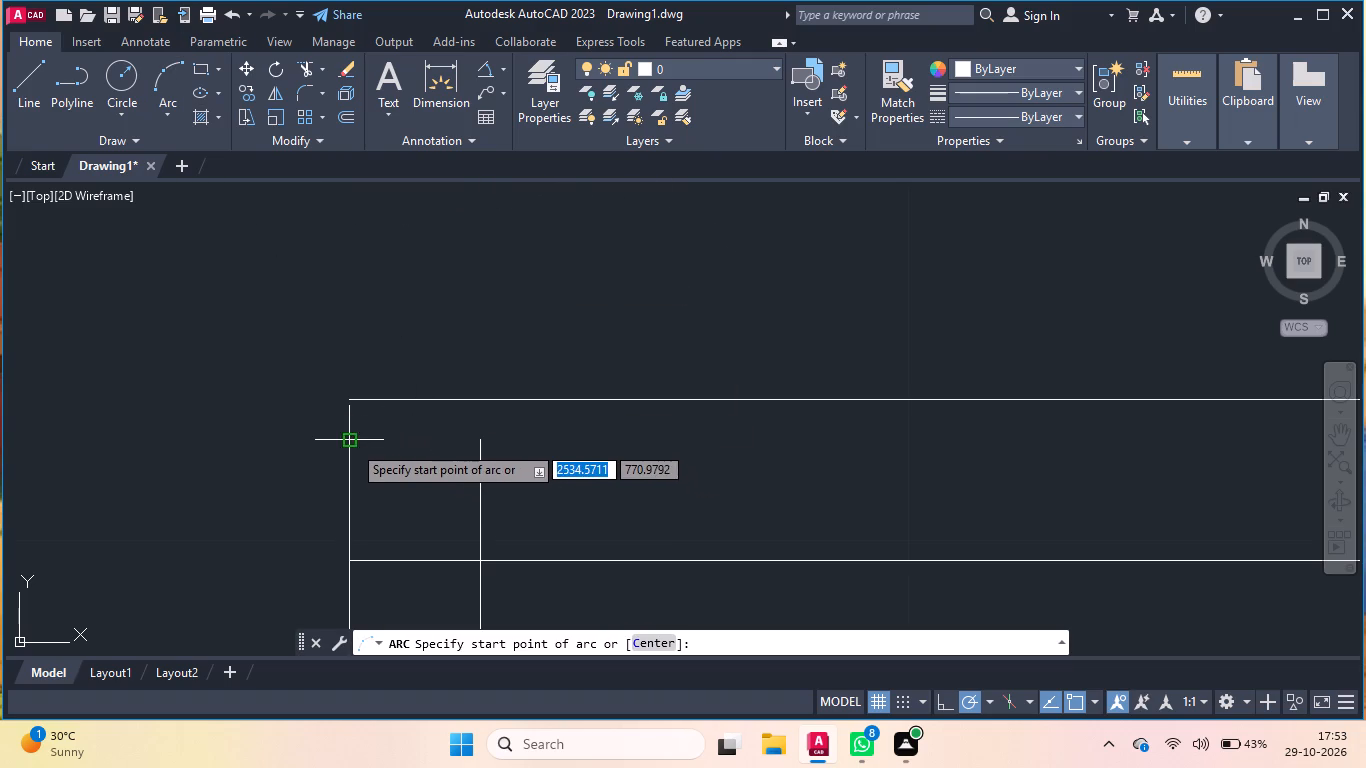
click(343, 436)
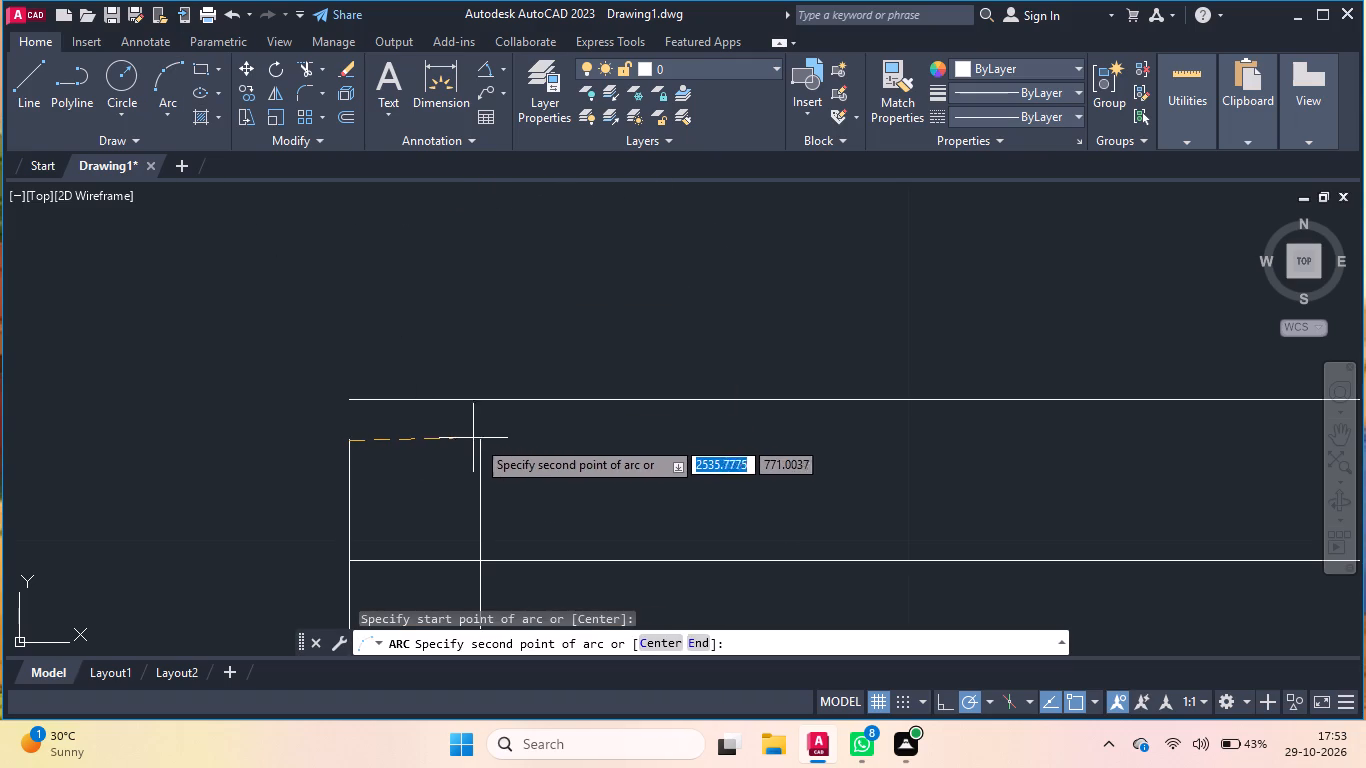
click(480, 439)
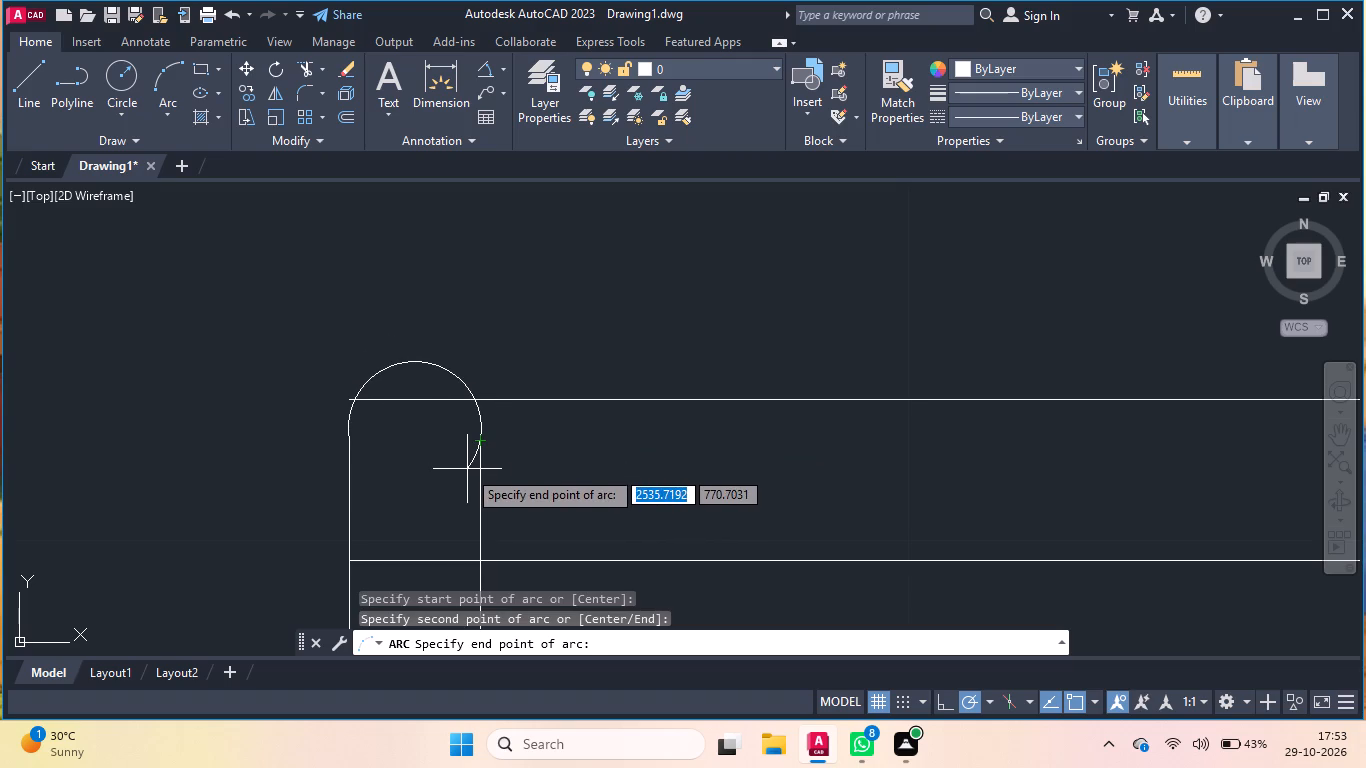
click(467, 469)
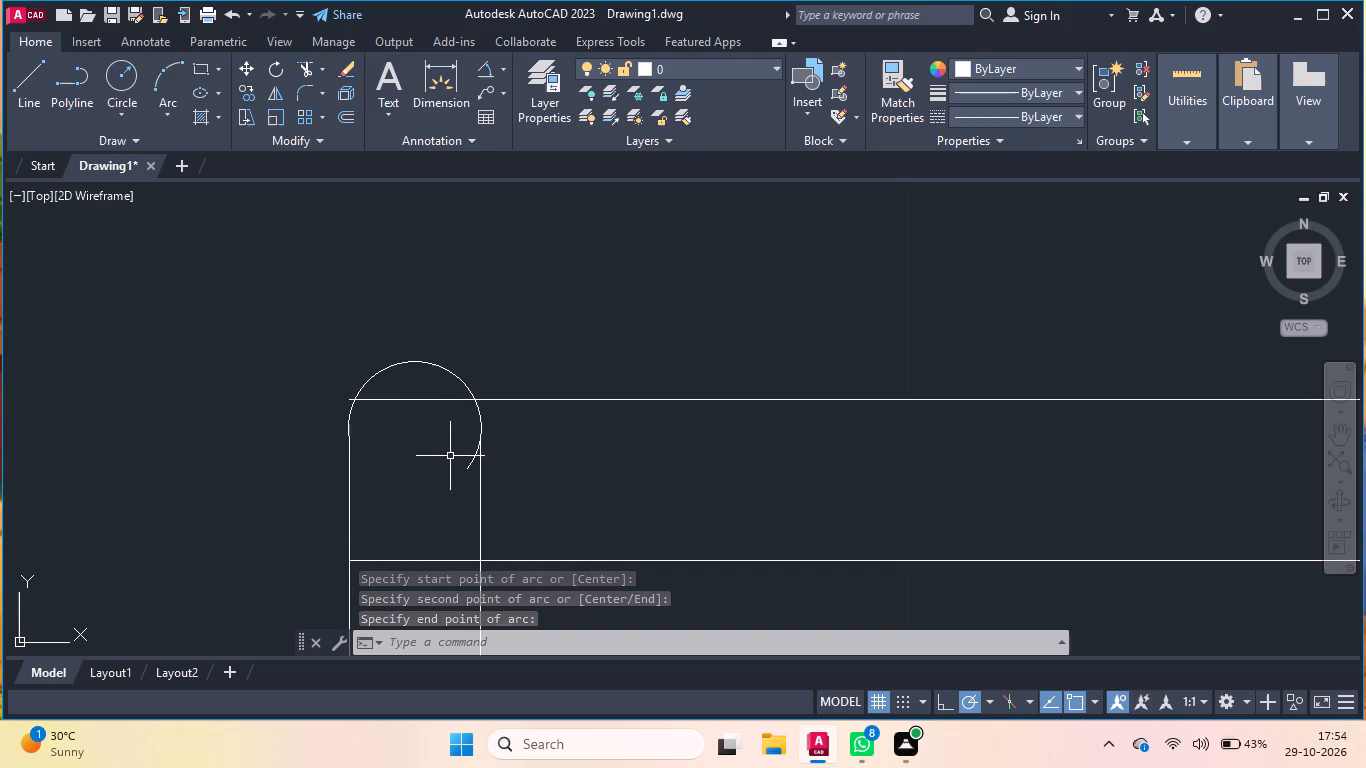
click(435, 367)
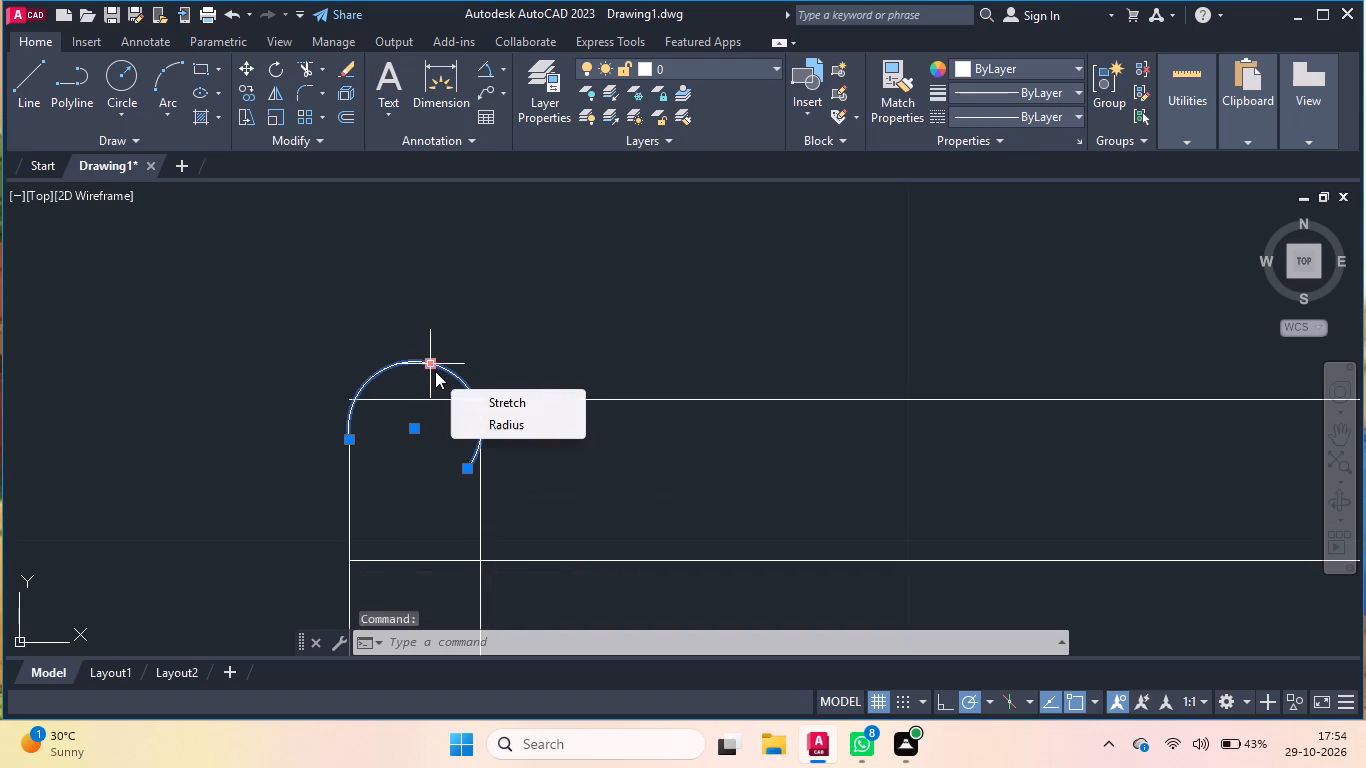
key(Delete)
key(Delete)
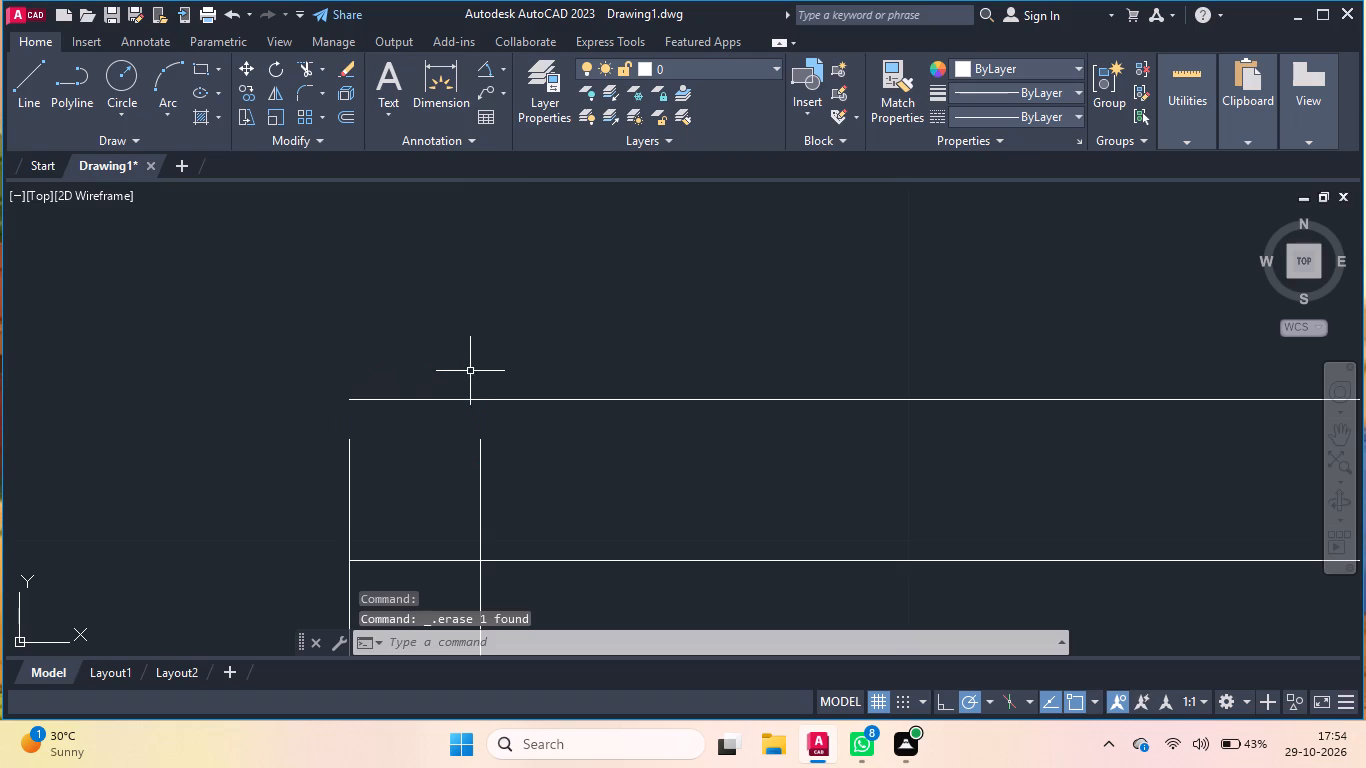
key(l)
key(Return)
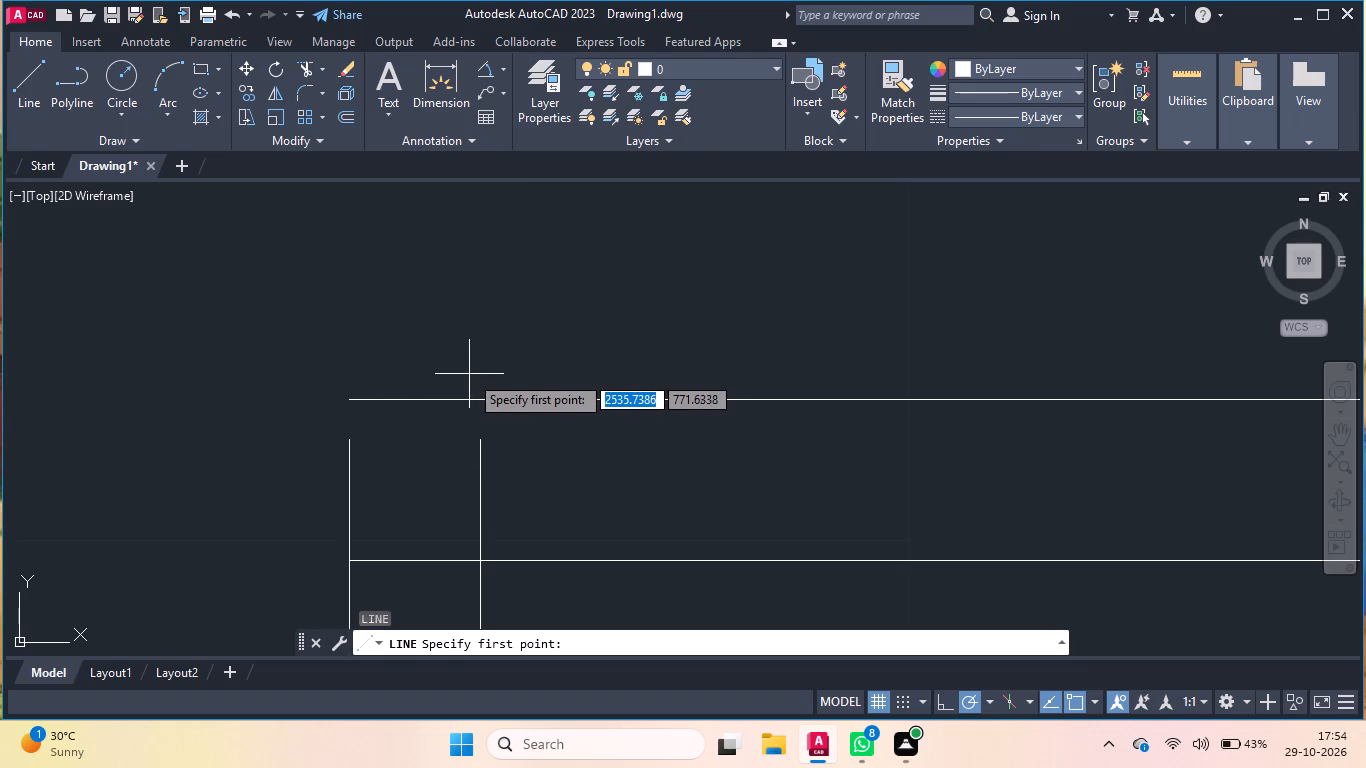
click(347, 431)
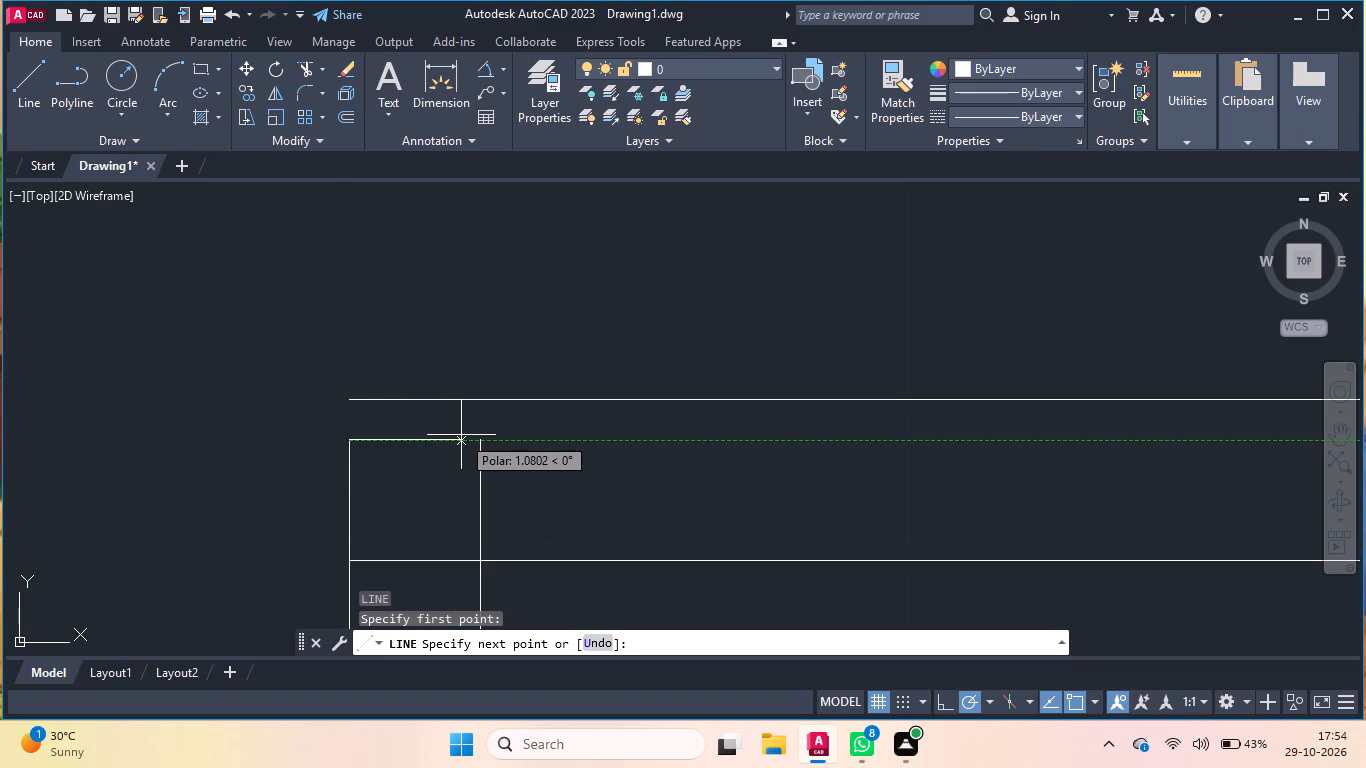
Draw a shallow three-point arc from the left post's outer line top through its inner line top, ending slightly beyond it.
click(164, 69)
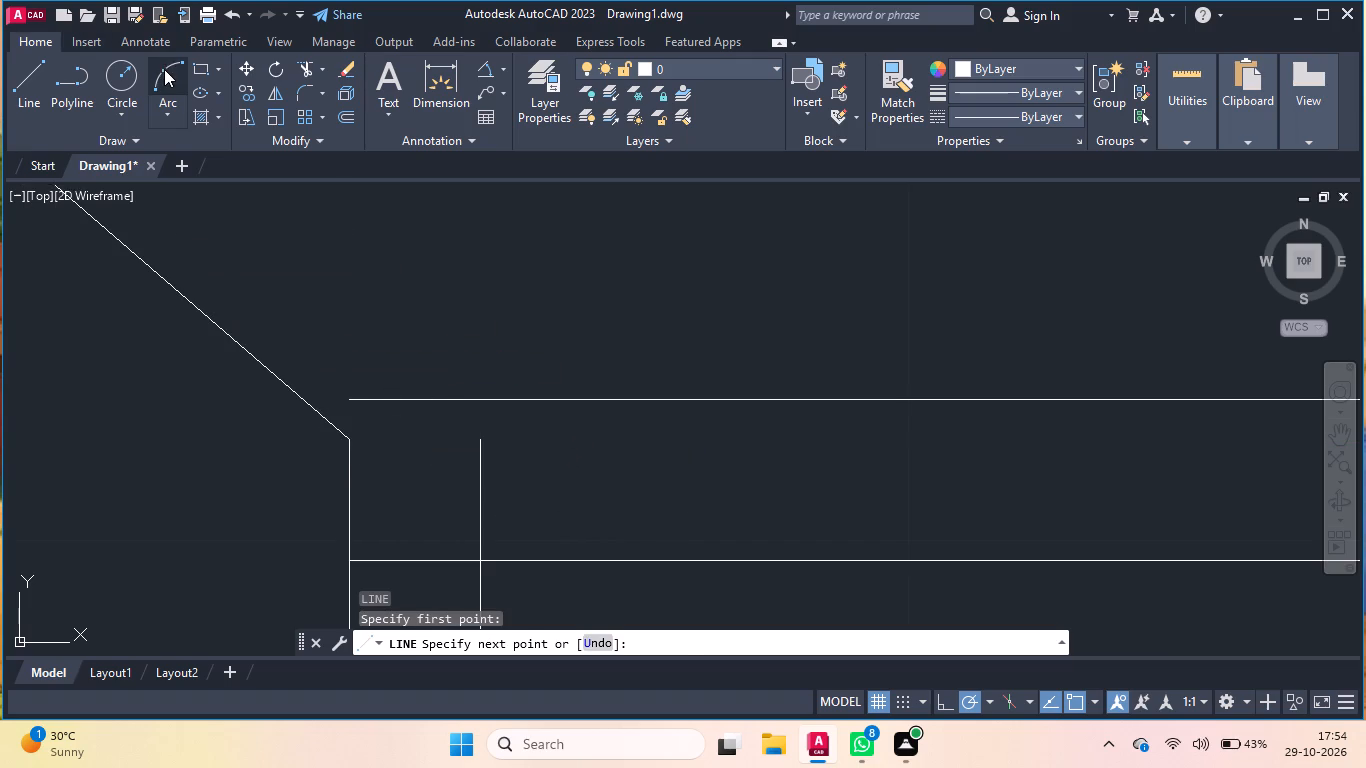
click(341, 442)
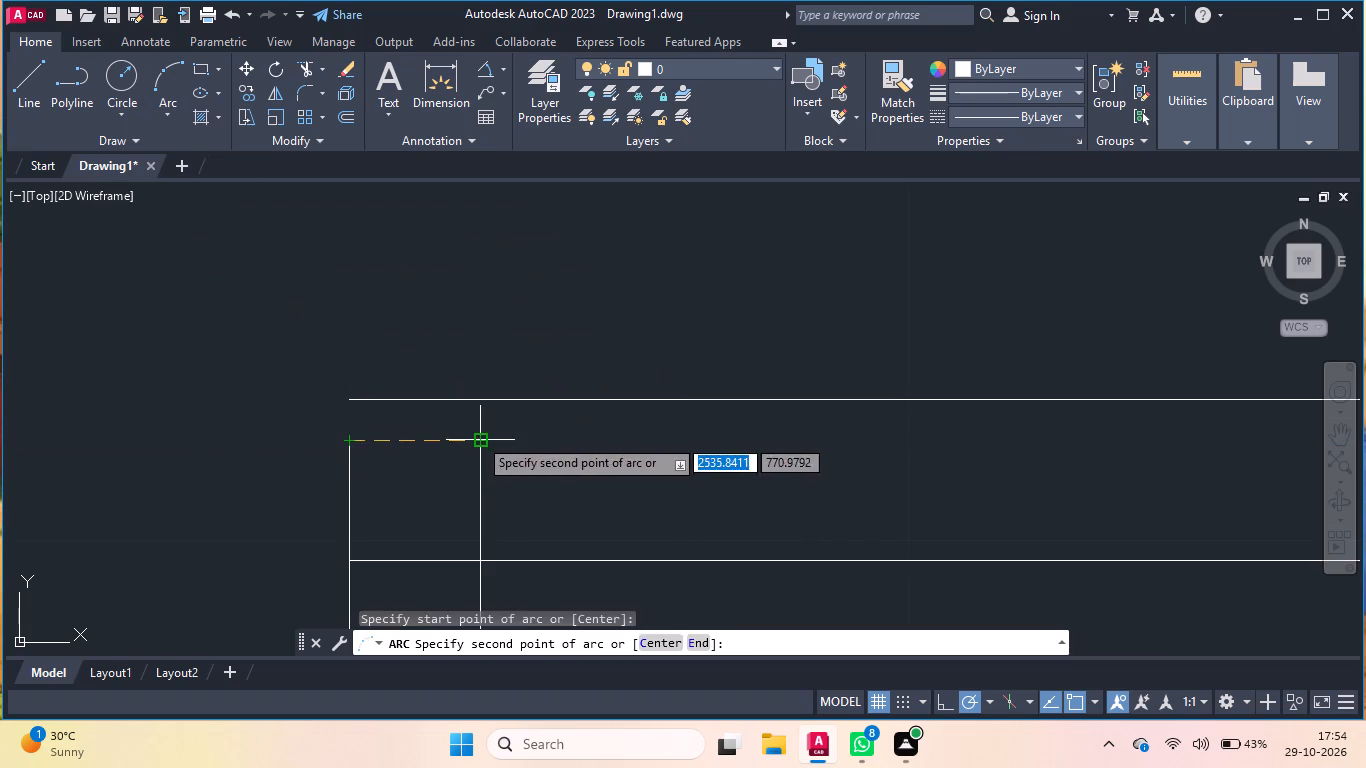
click(478, 437)
click(499, 453)
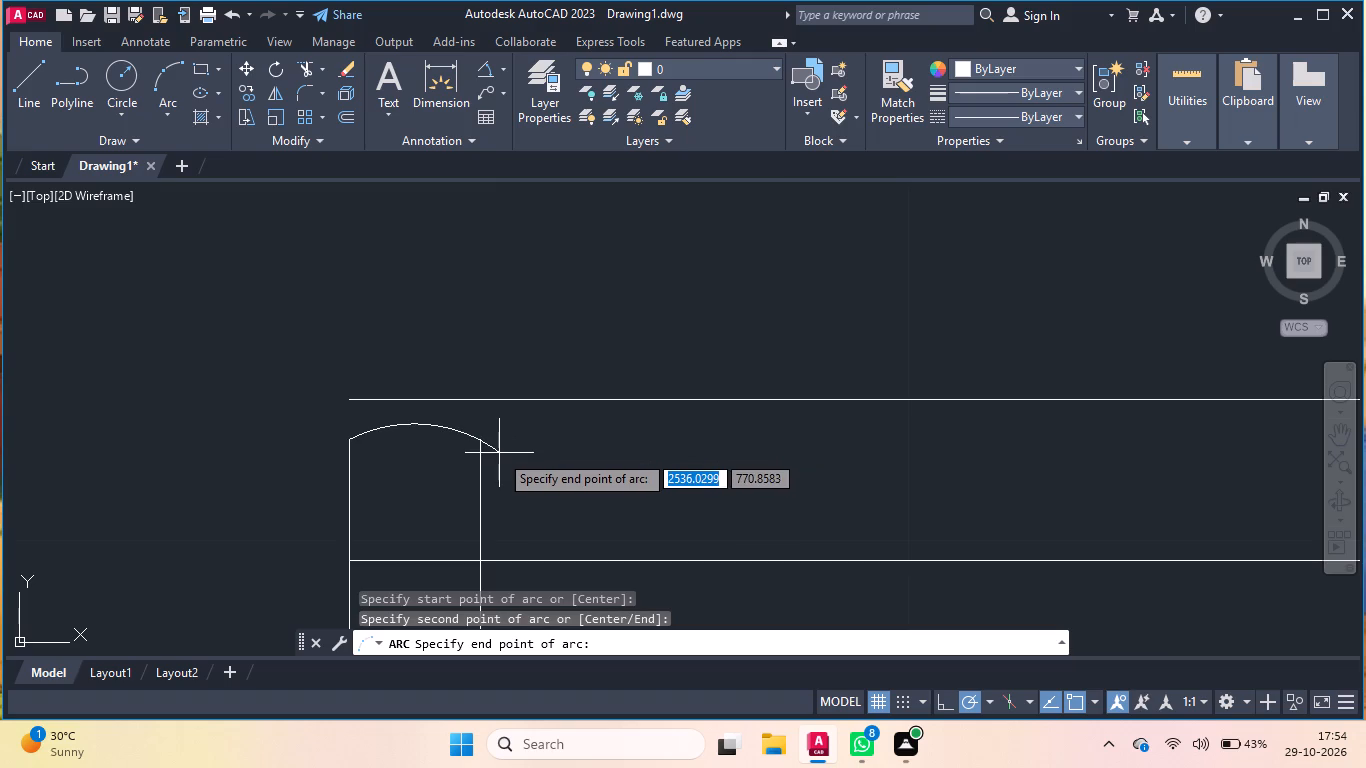
Trim the part of the left post's top arc that overhangs its inner line.
click(303, 60)
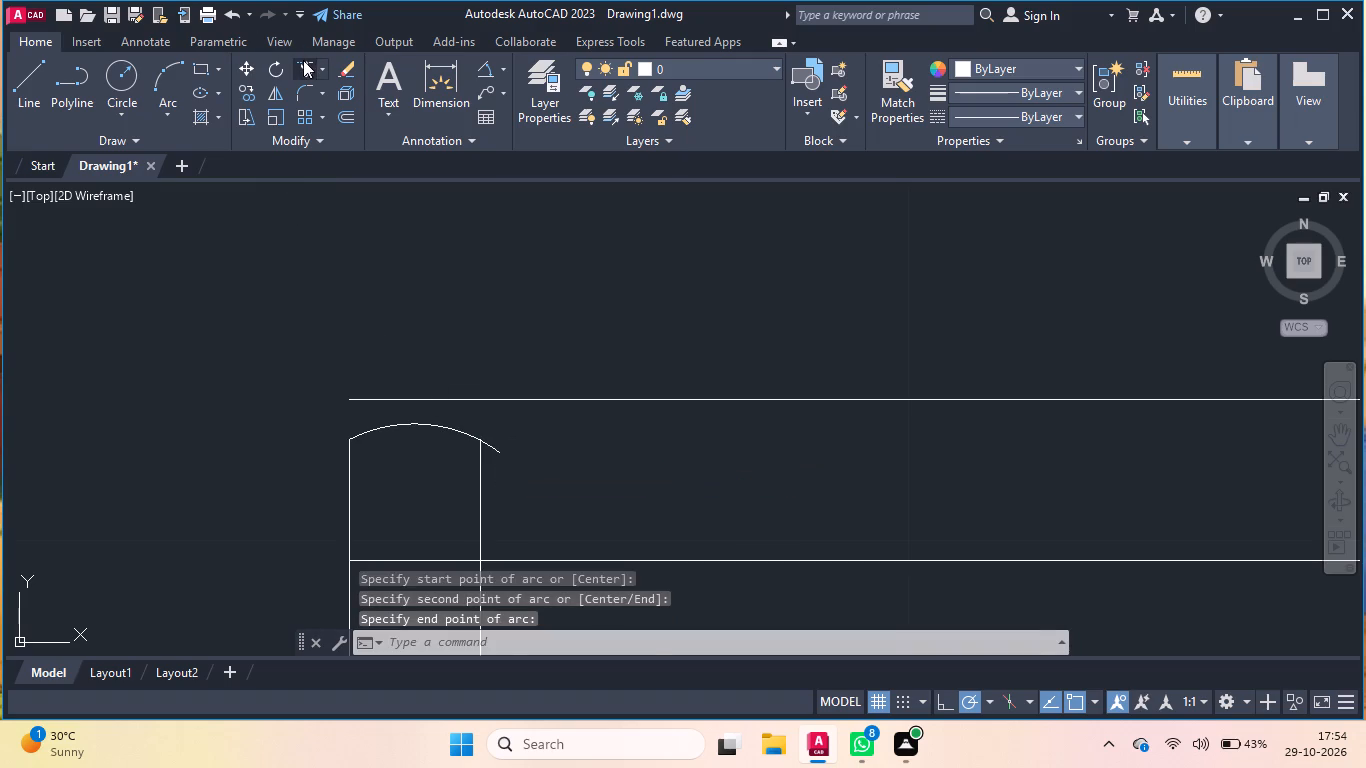
click(487, 441)
scroll(202, 509, down, 4)
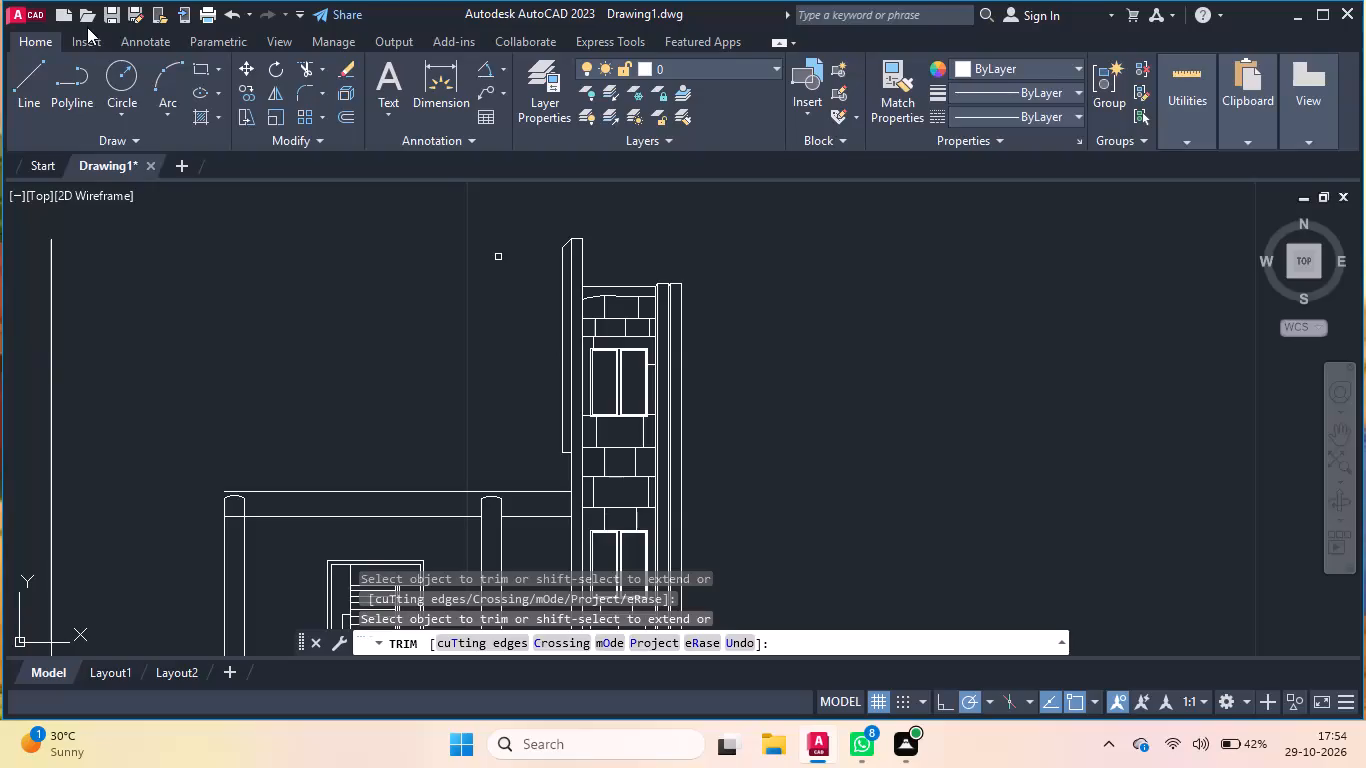
key(Return)
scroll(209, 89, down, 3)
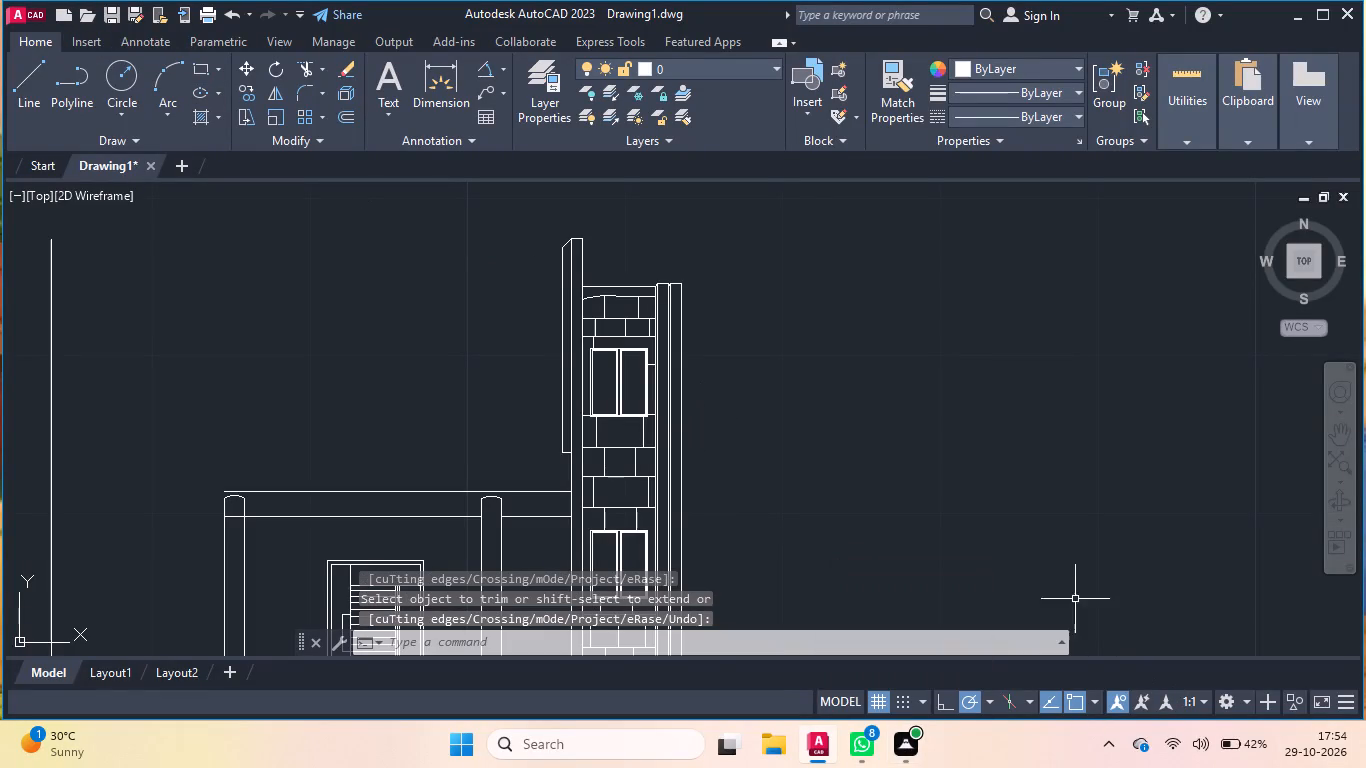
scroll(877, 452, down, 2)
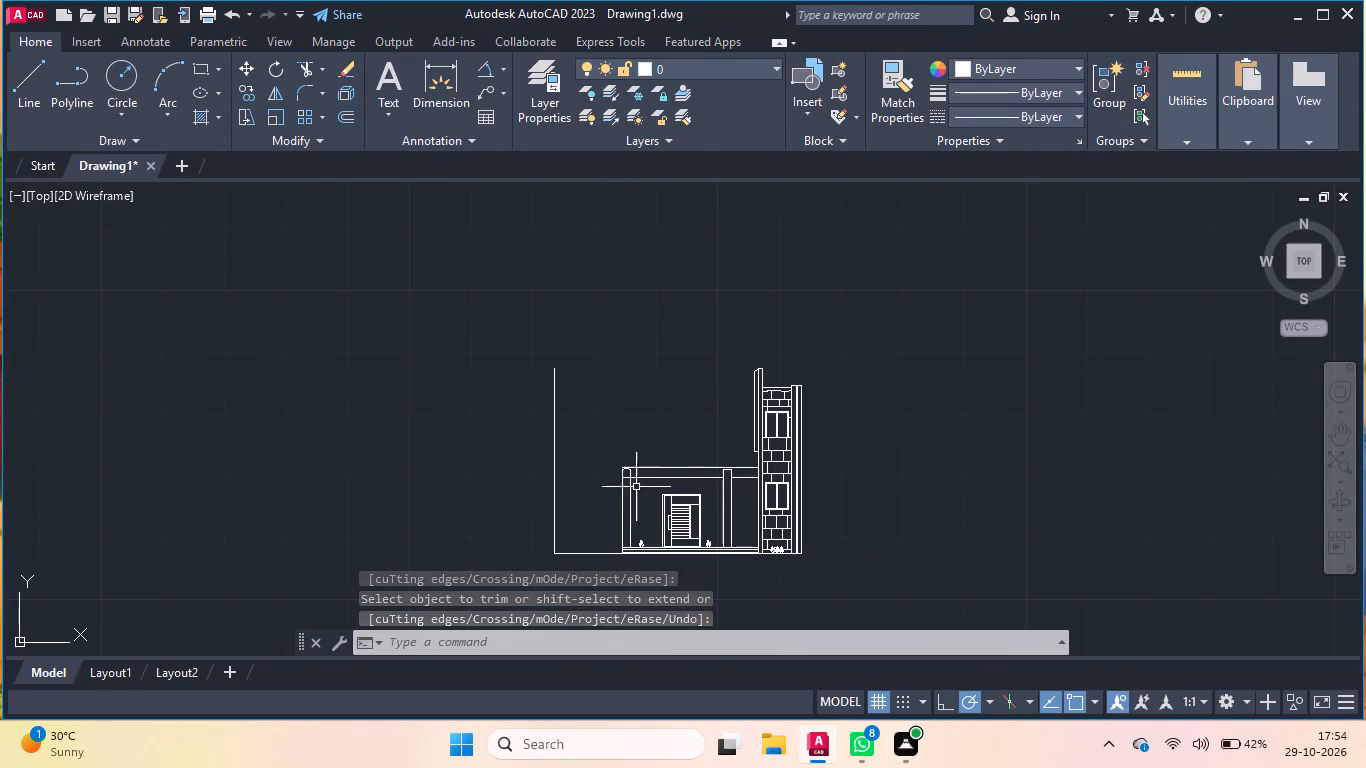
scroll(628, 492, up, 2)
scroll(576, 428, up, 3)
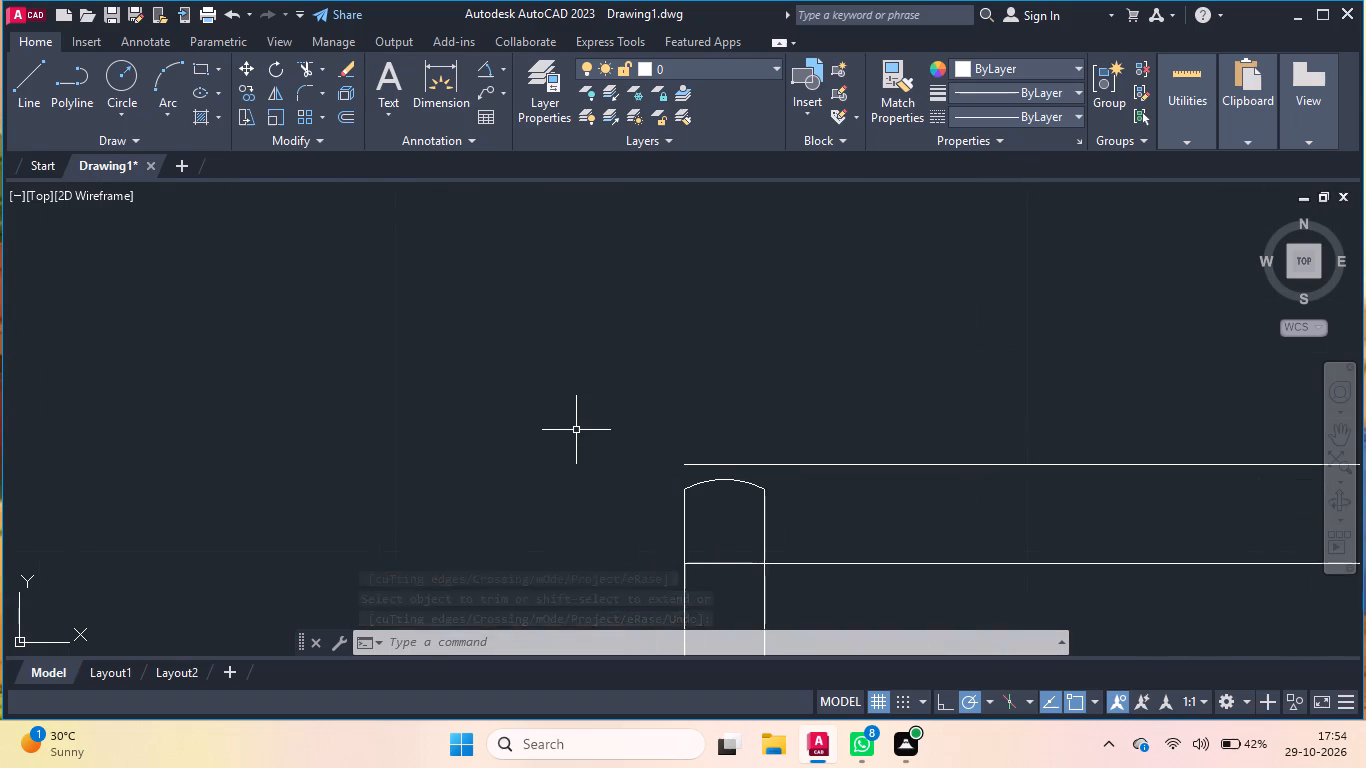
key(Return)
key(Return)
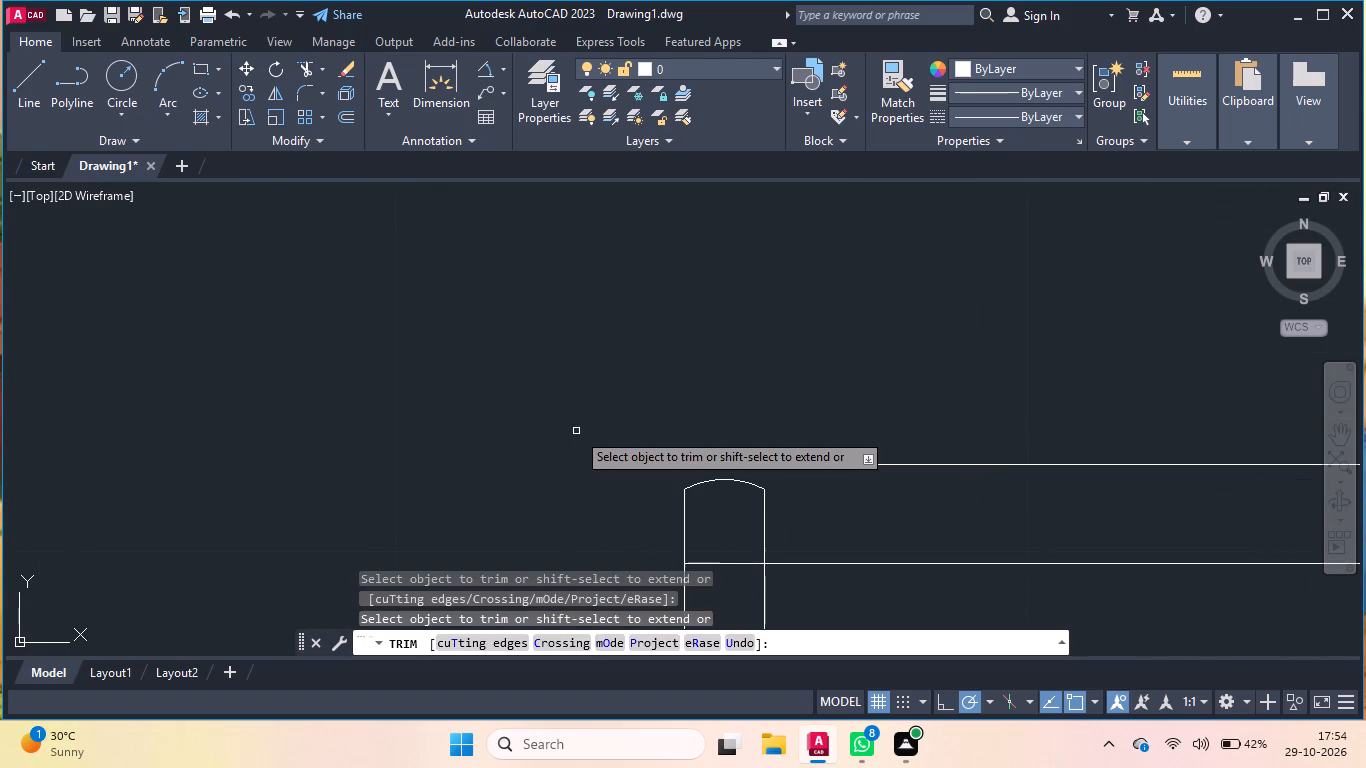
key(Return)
Draw a line extending the band's top line leftward, stopping short of the tall outer line, and continue it straight down to the ground line.
key(l)
key(Return)
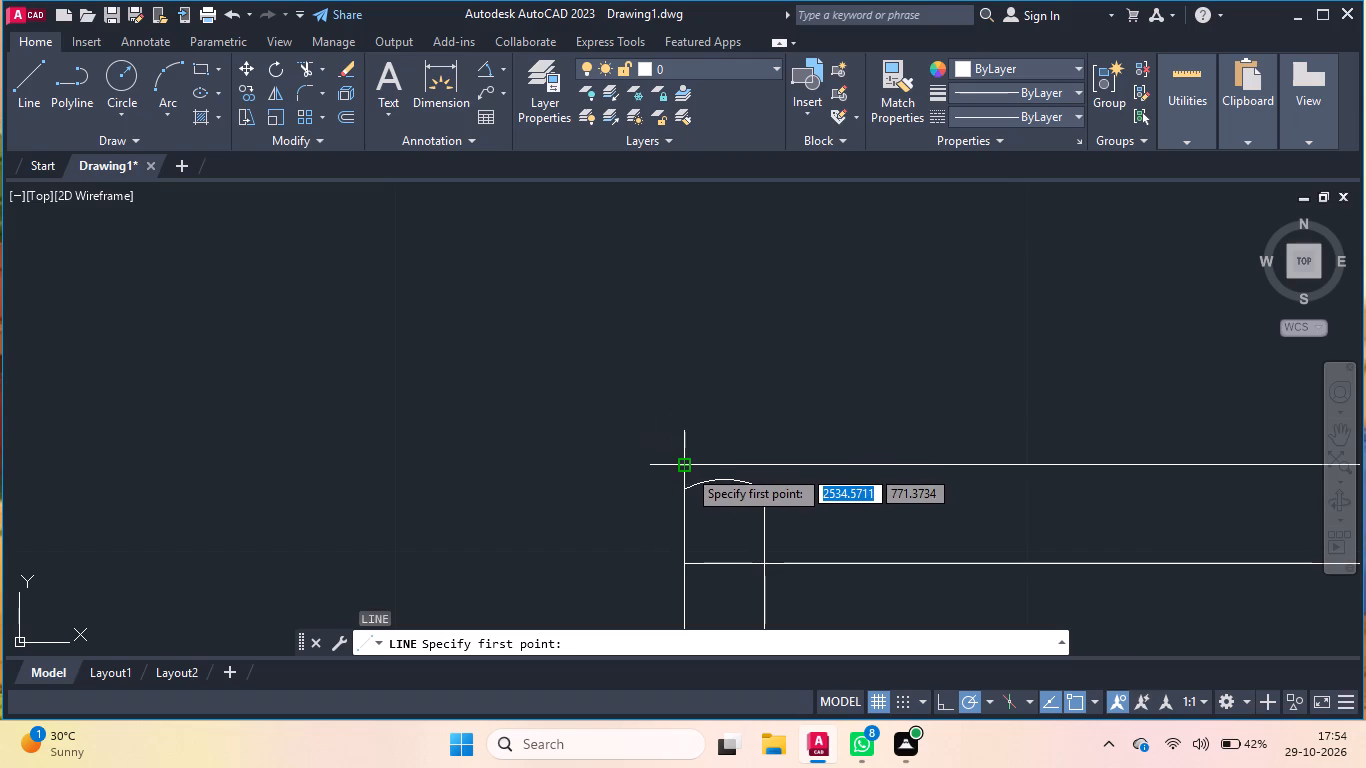
click(687, 465)
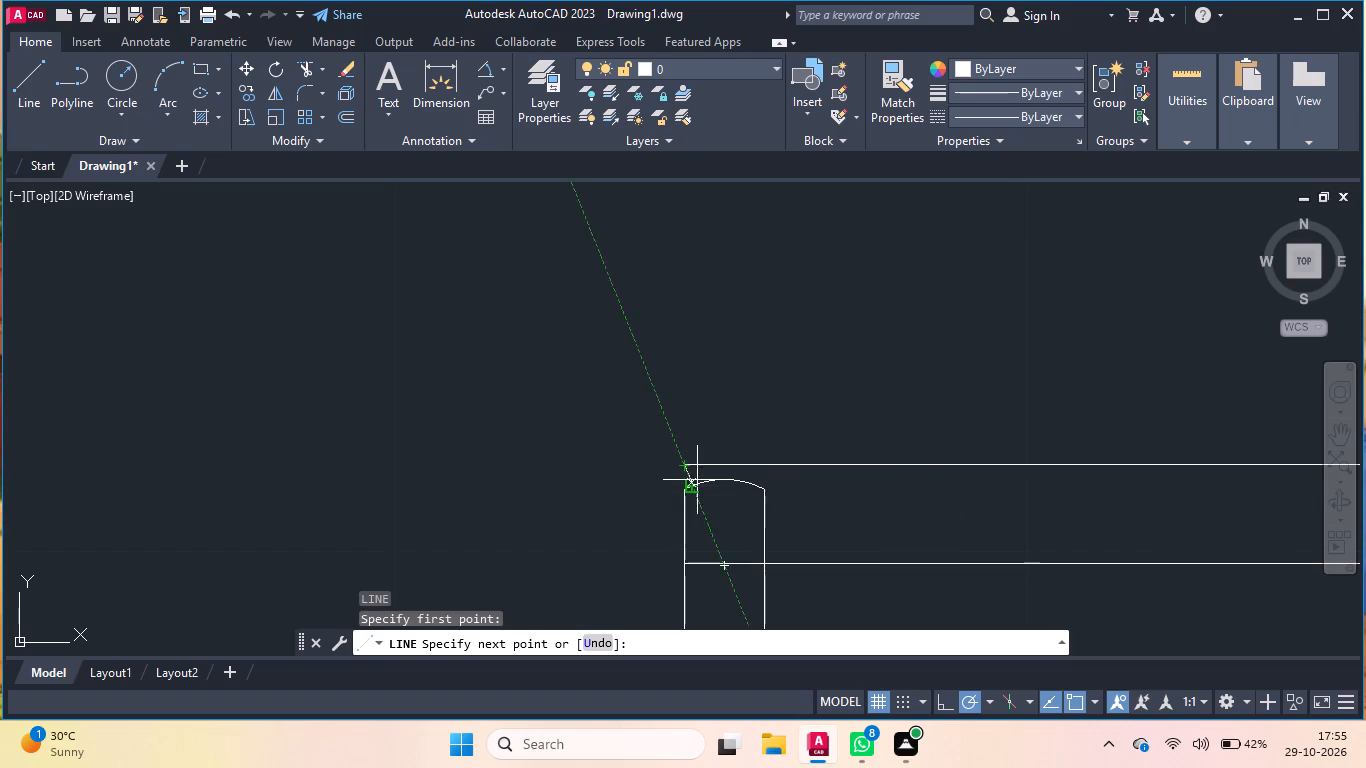
scroll(625, 459, down, 3)
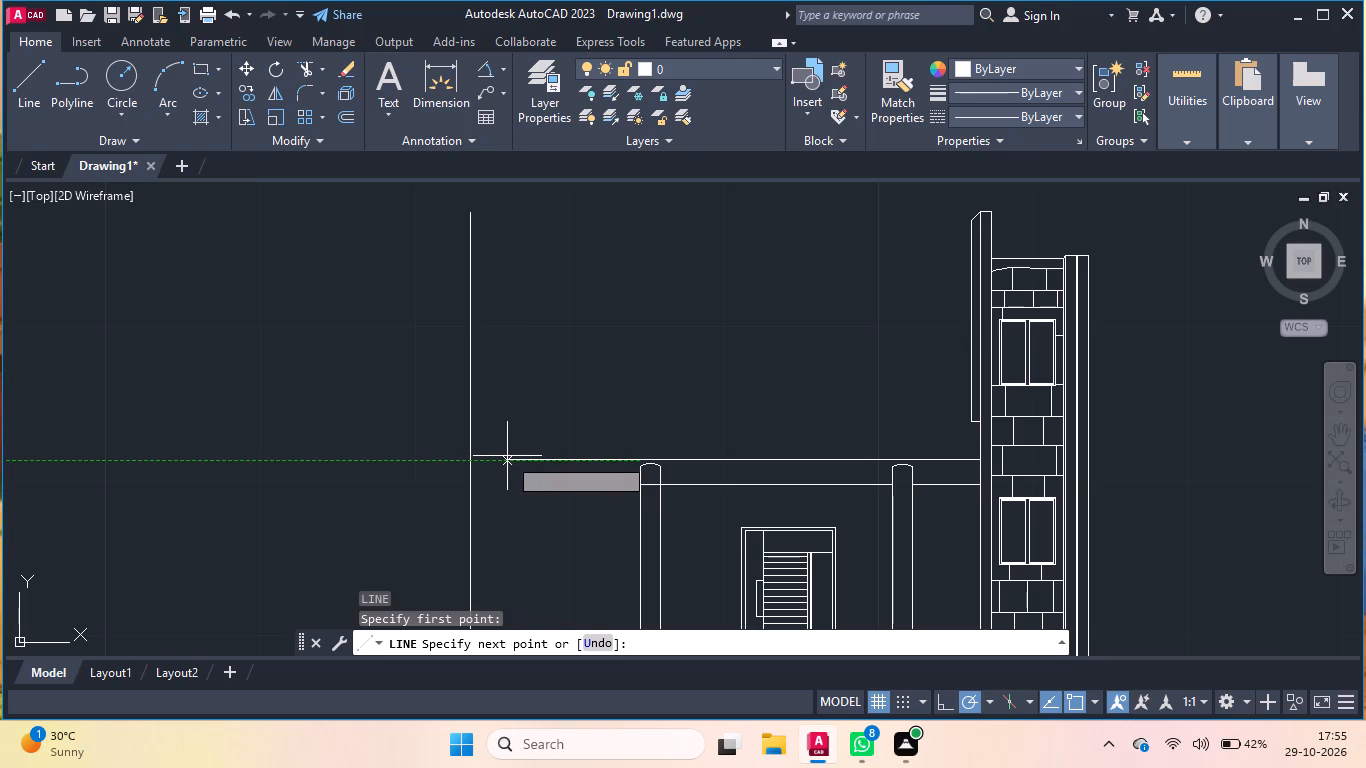
click(507, 456)
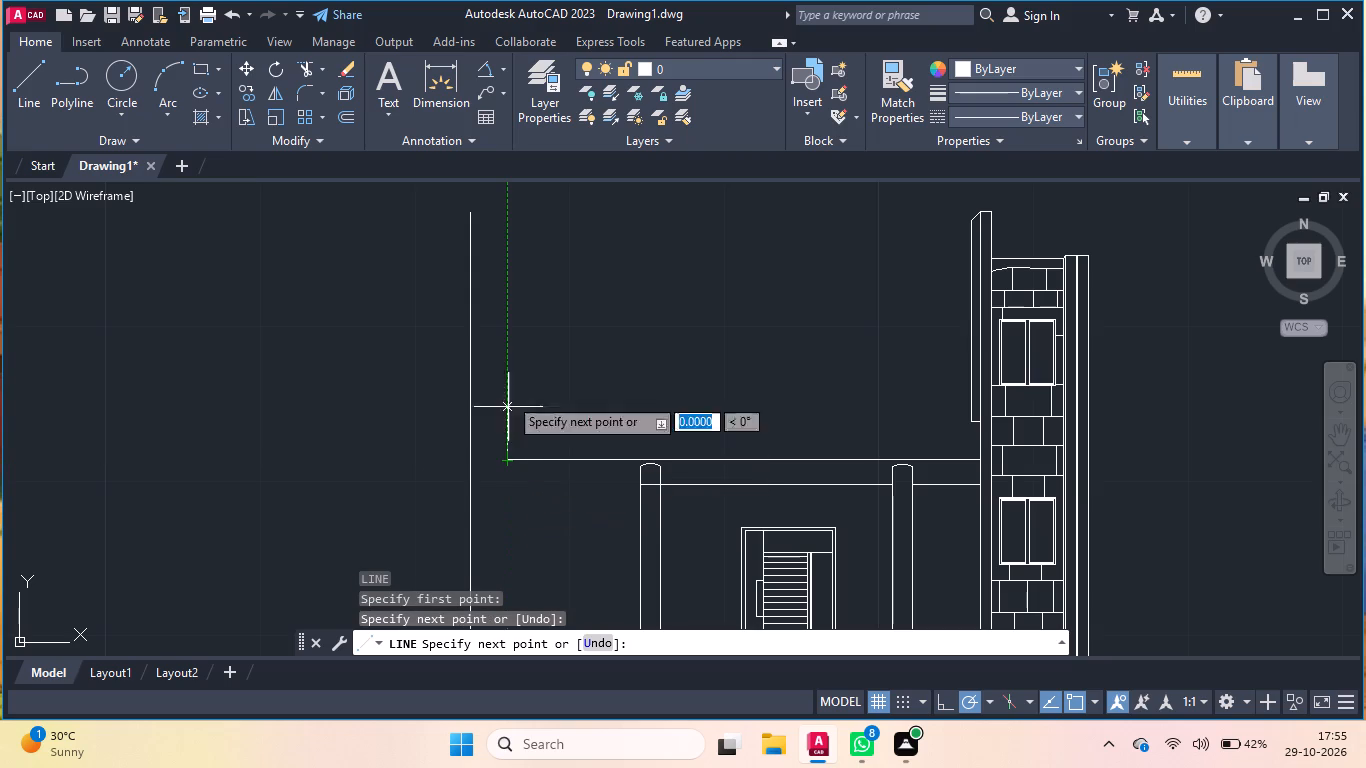
scroll(507, 384, down, 2)
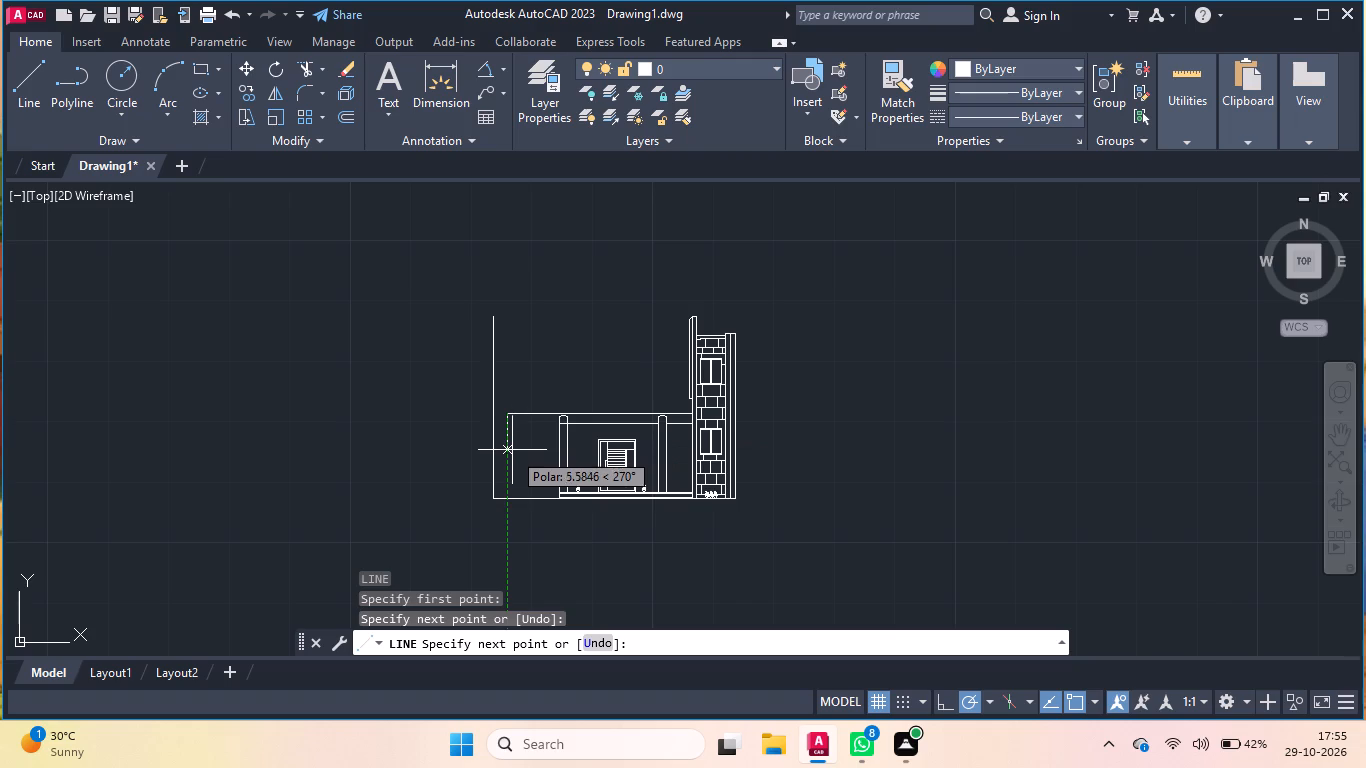
click(506, 498)
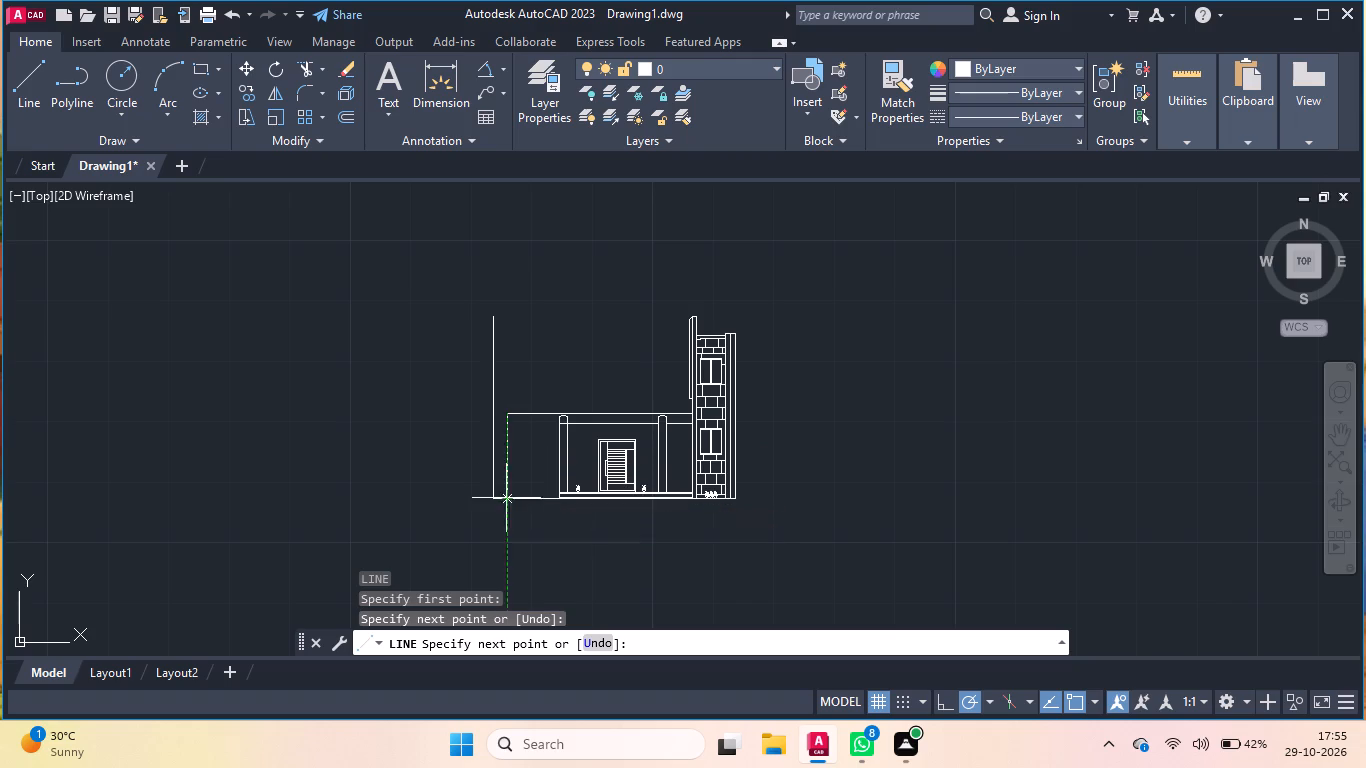
key(Return)
Draw a line extending the band's bottom line leftward from the left post, continuing diagonally up to the extension's outer top corner.
scroll(512, 408, up, 2)
key(Return)
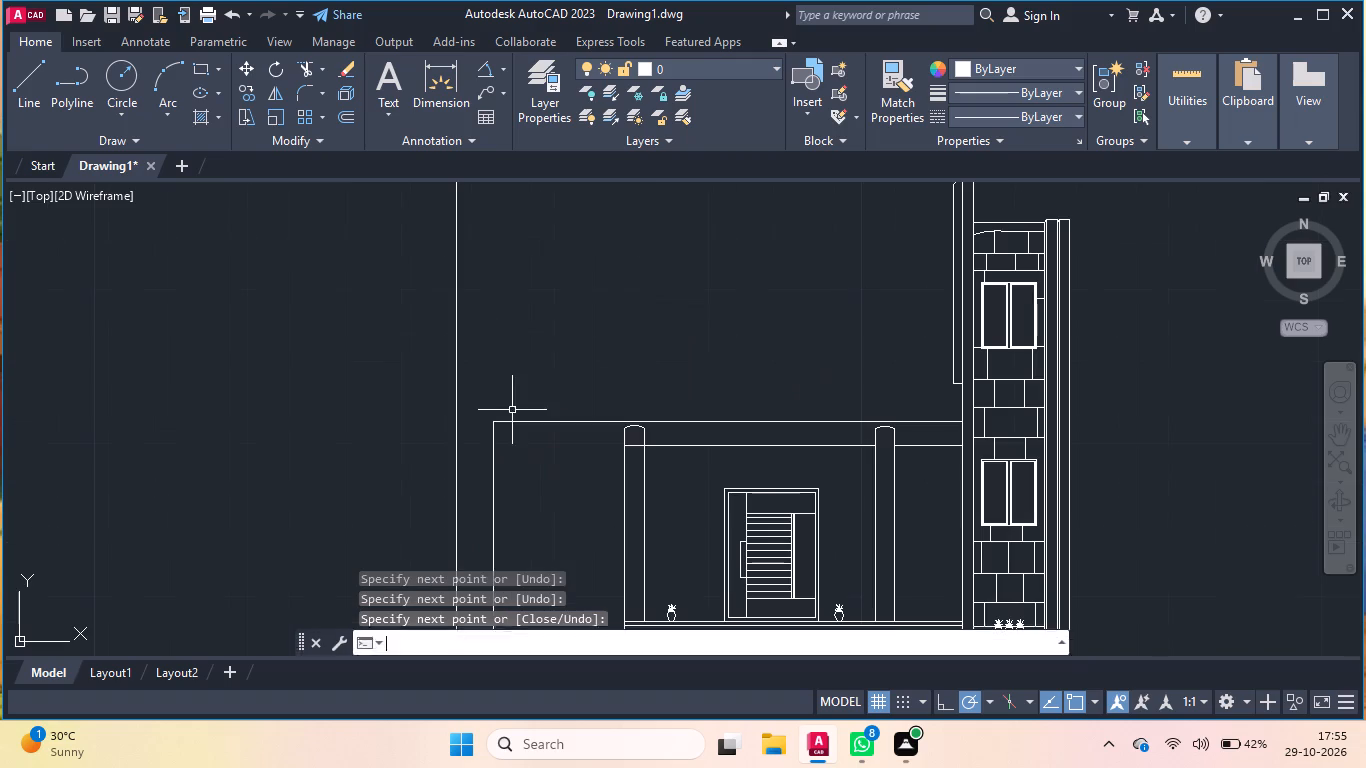
scroll(632, 429, up, 1)
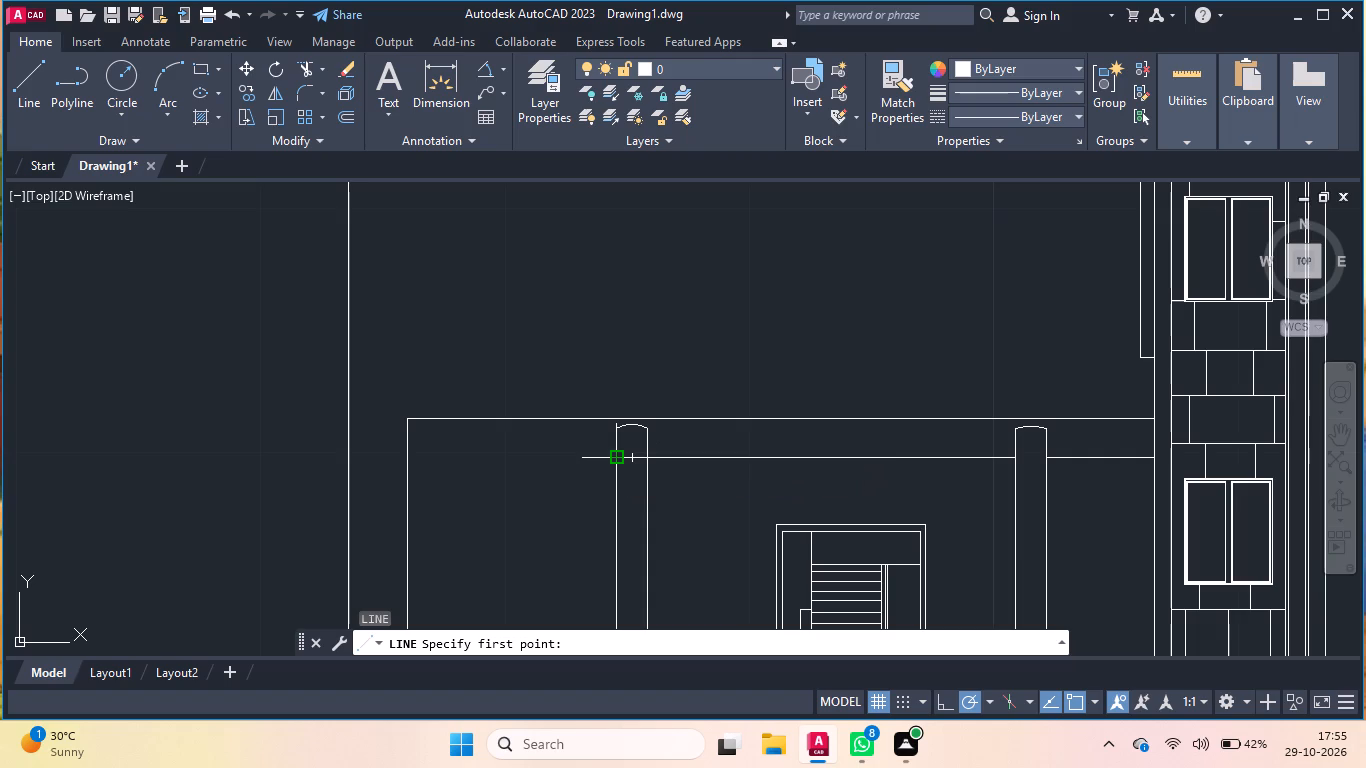
click(614, 454)
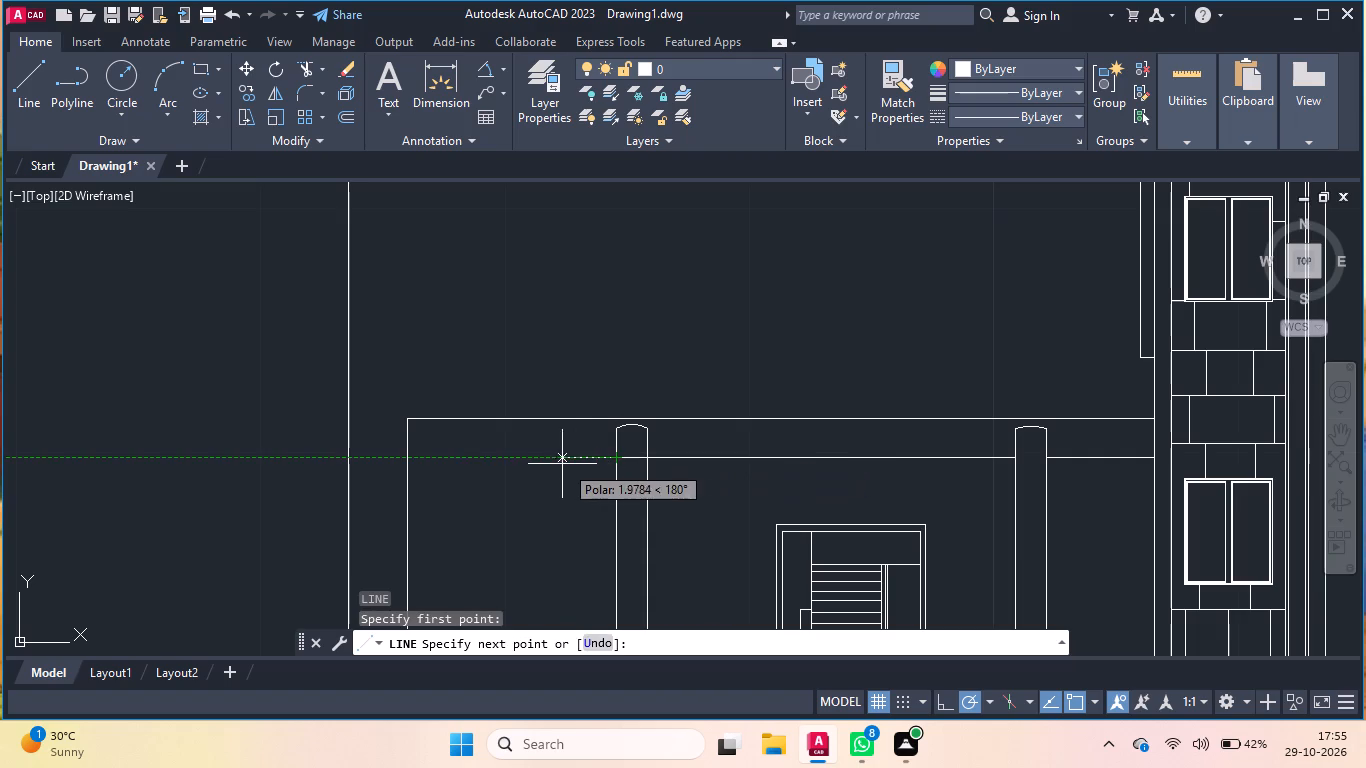
click(467, 460)
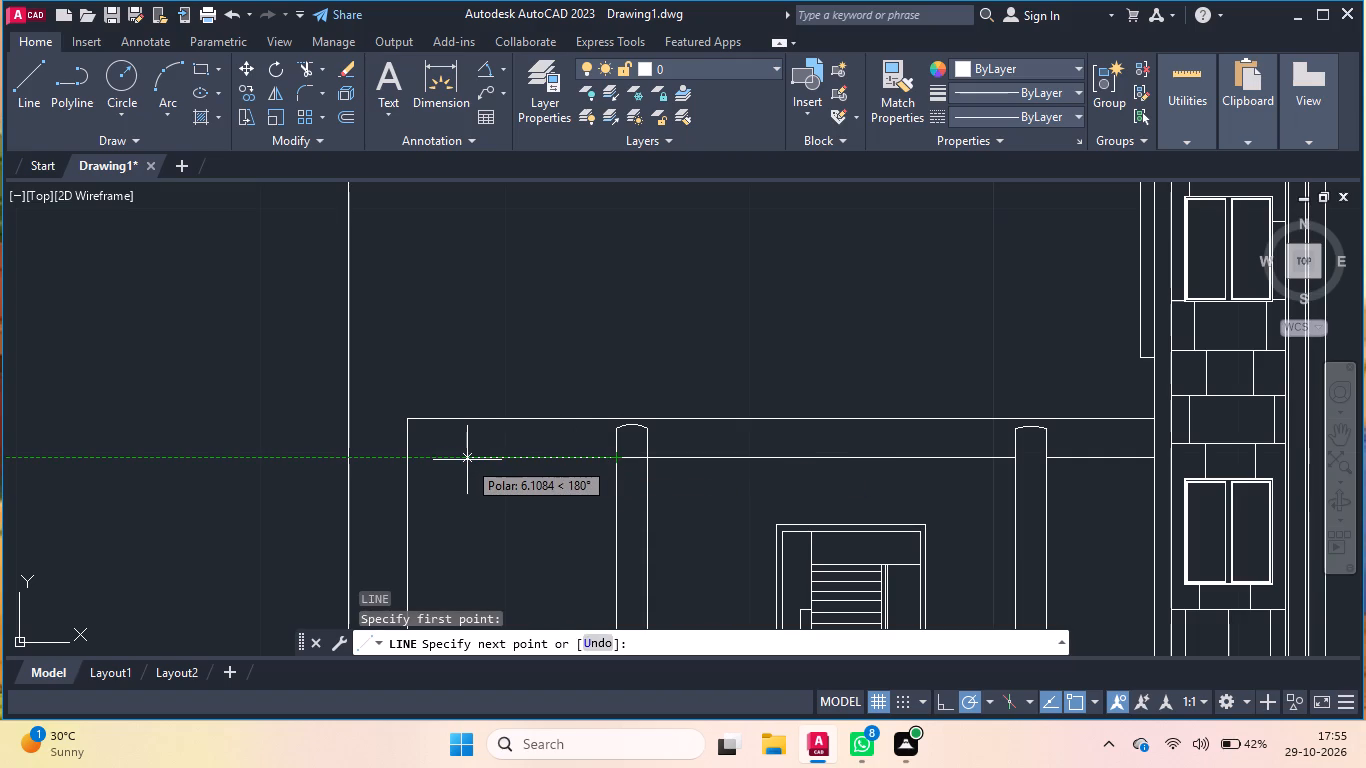
click(405, 414)
key(Return)
Draw a vertical line from the lower end of the extension's diagonal corner line down to the ground line.
scroll(446, 354, down, 1)
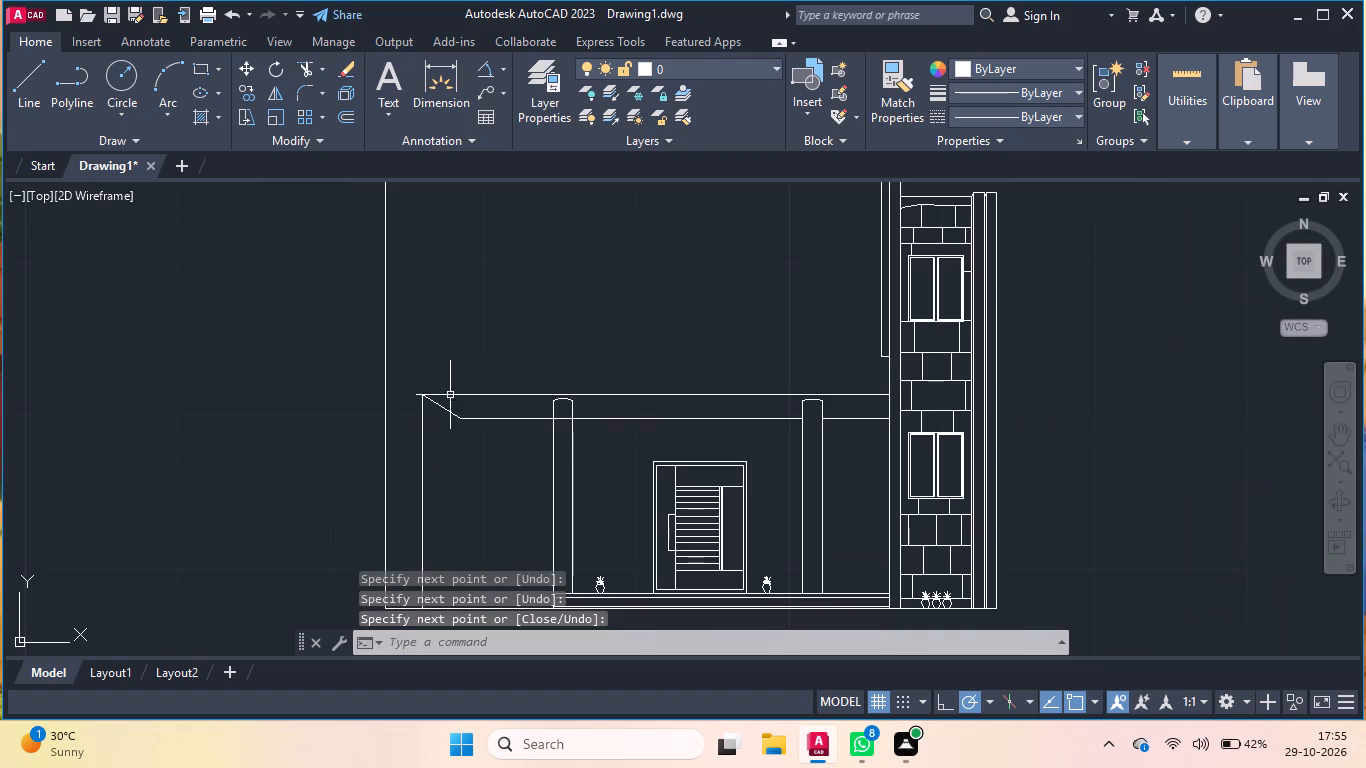
key(Return)
click(466, 414)
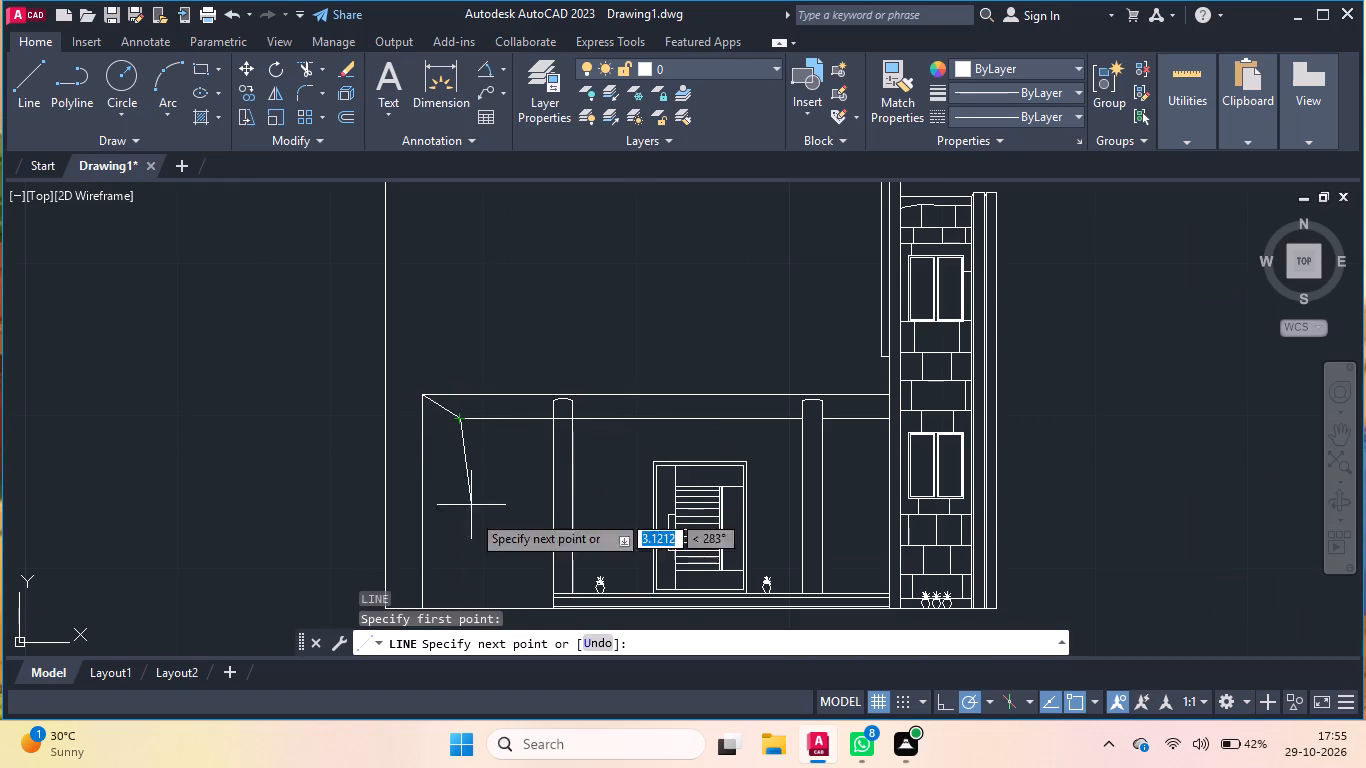
scroll(467, 523, down, 2)
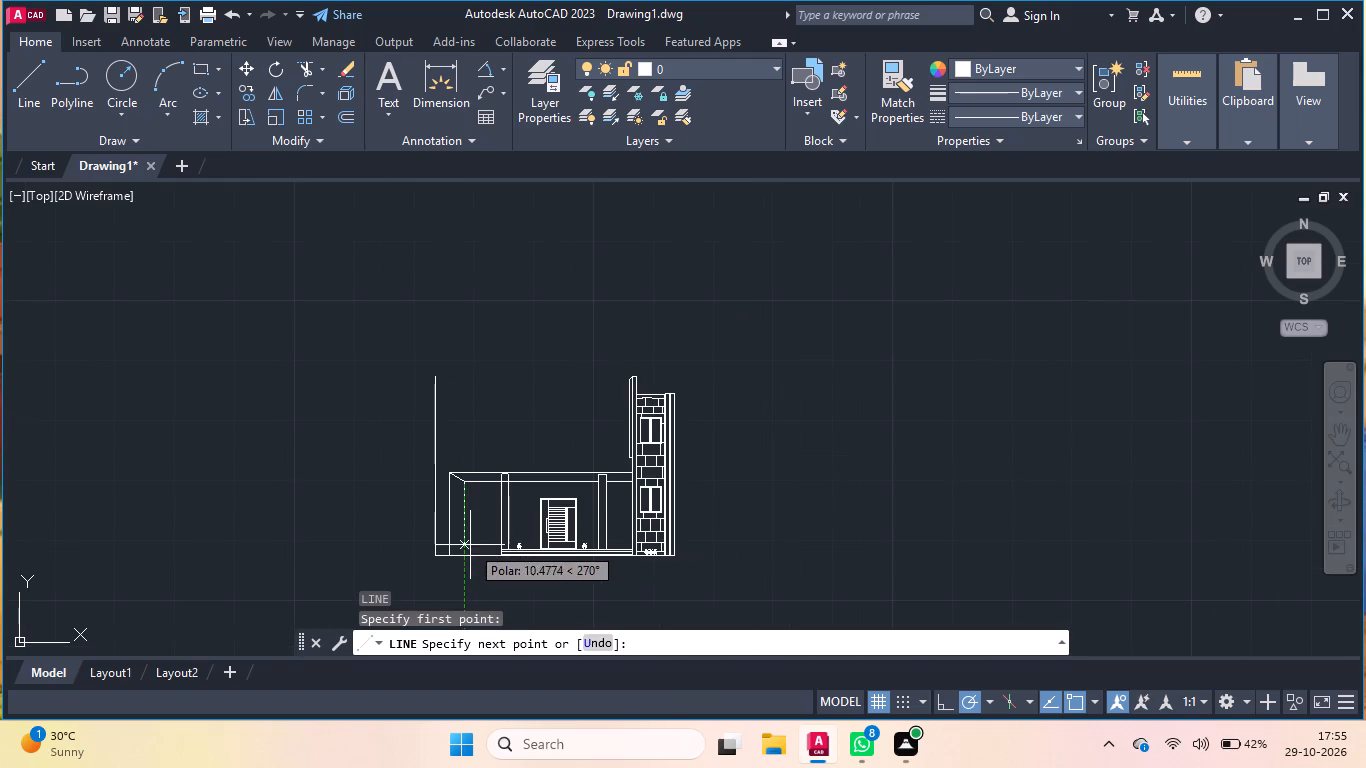
scroll(468, 551, up, 1)
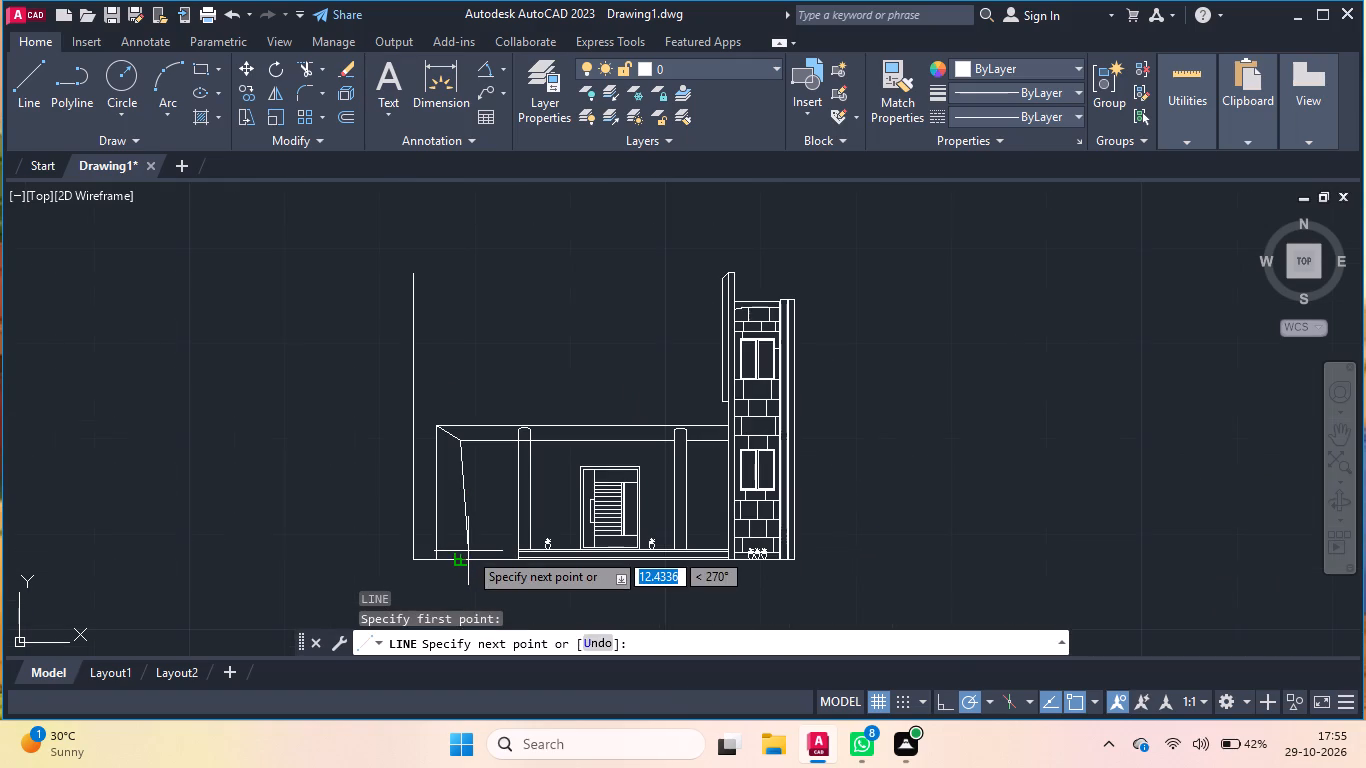
scroll(468, 551, up, 1)
click(458, 561)
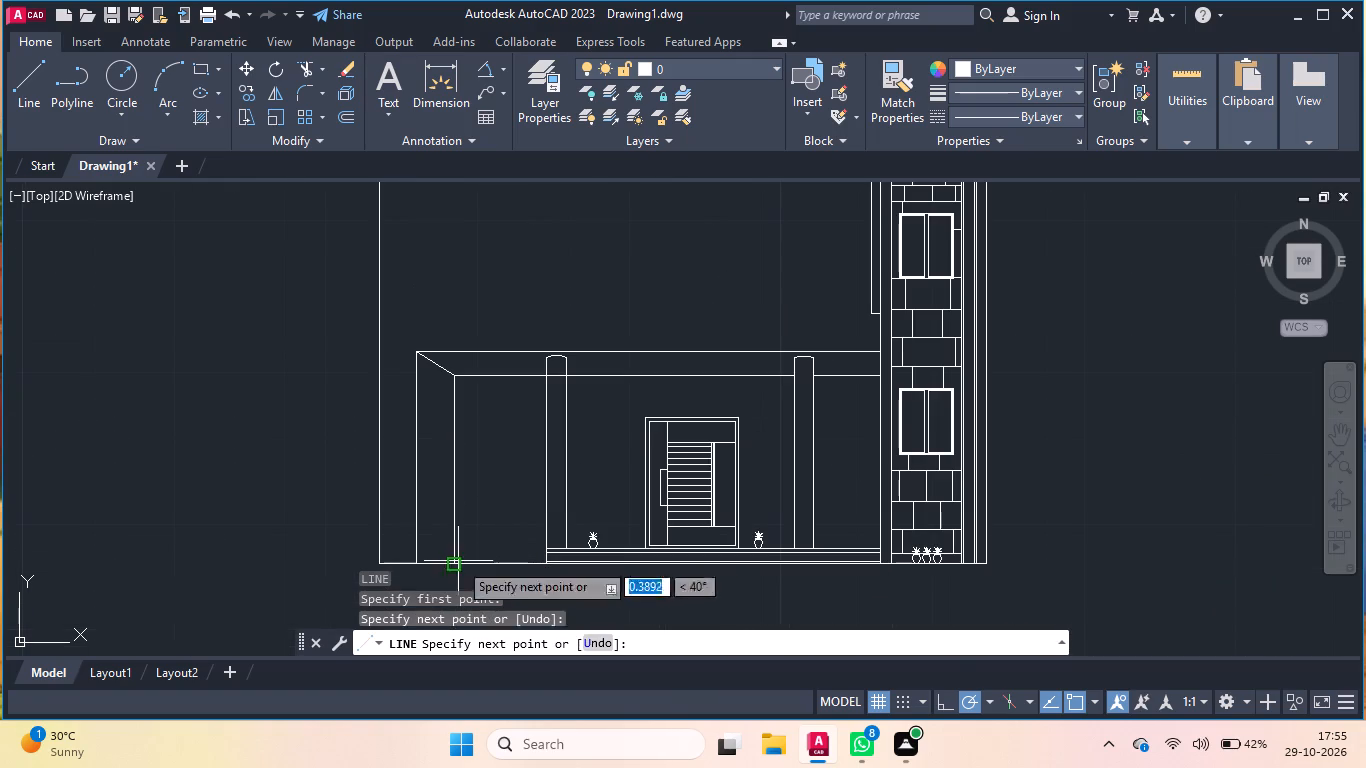
key(Return)
Trim the band's bottom line where it crosses the left post, between the post's two vertical lines.
scroll(495, 353, up, 2)
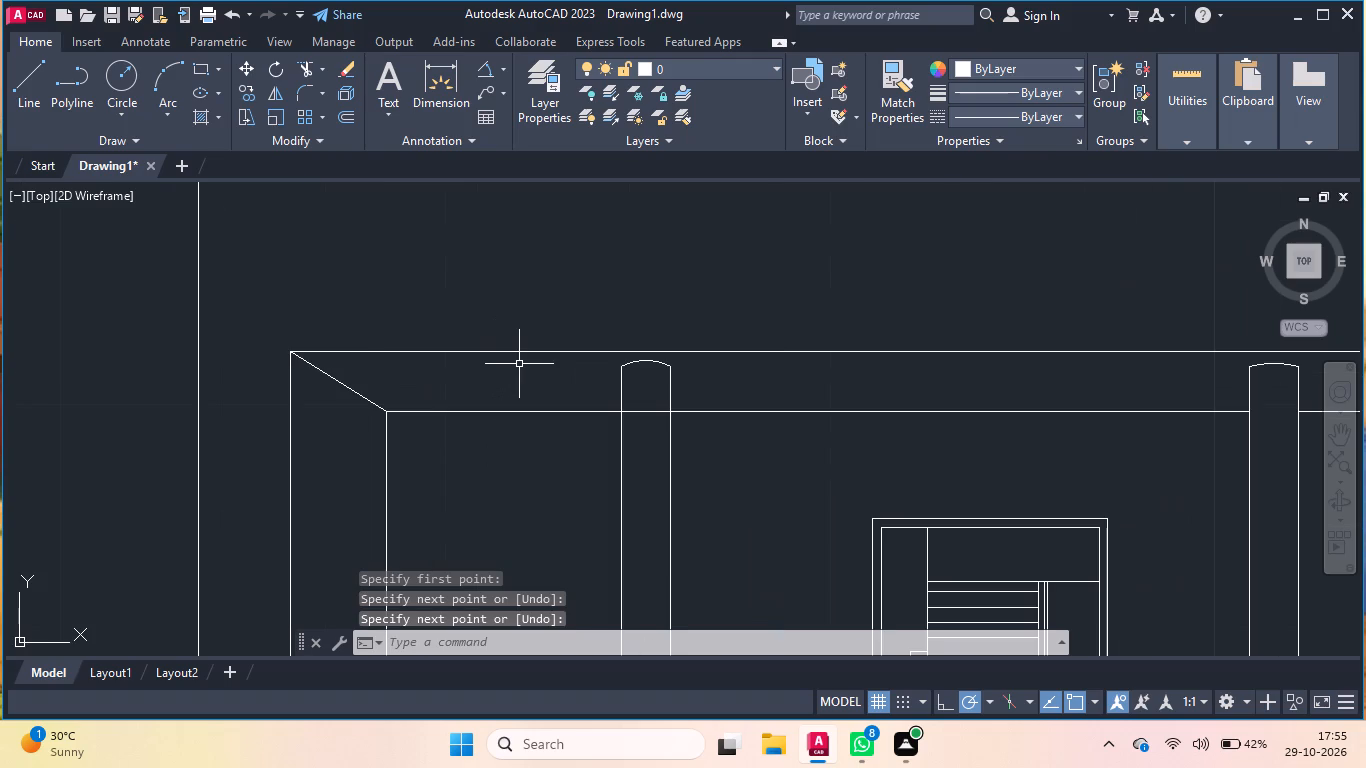
text(tr)
key(Return)
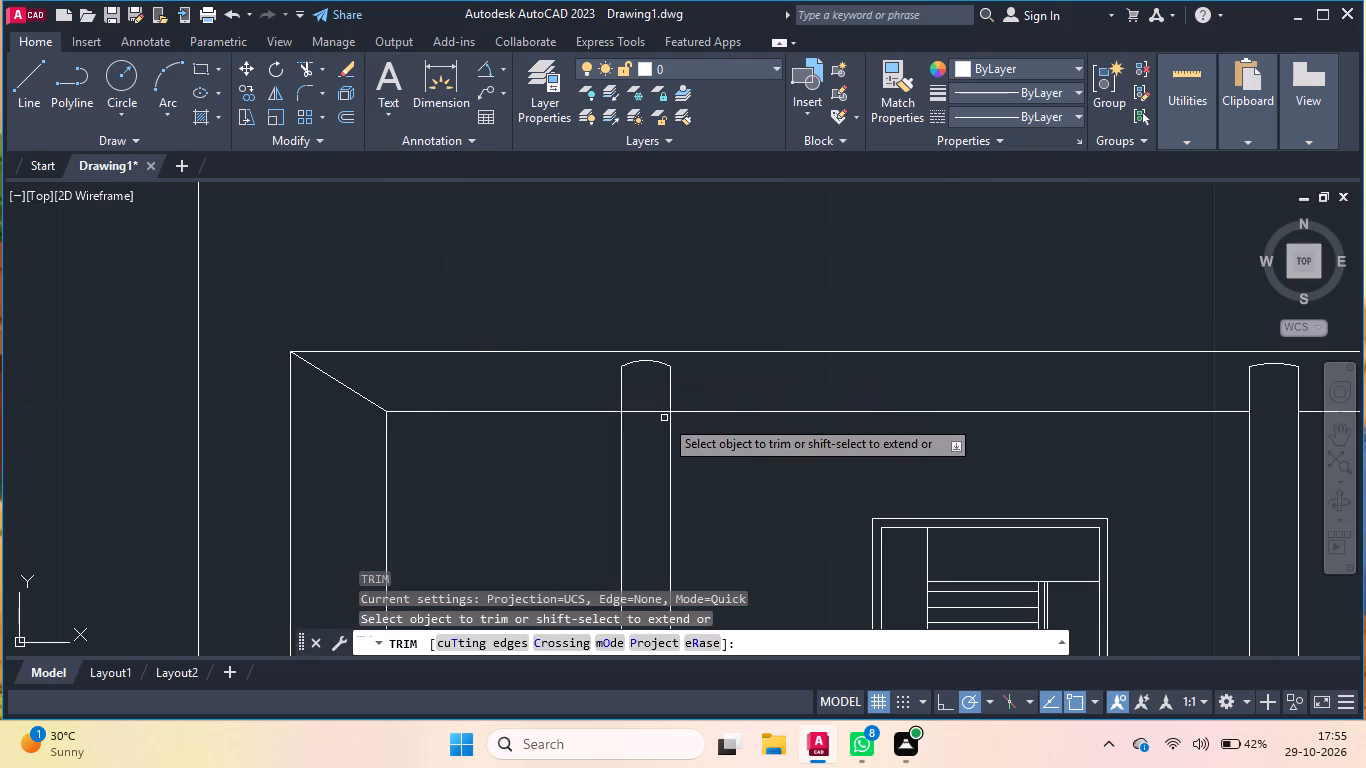
click(642, 405)
click(644, 433)
key(Return)
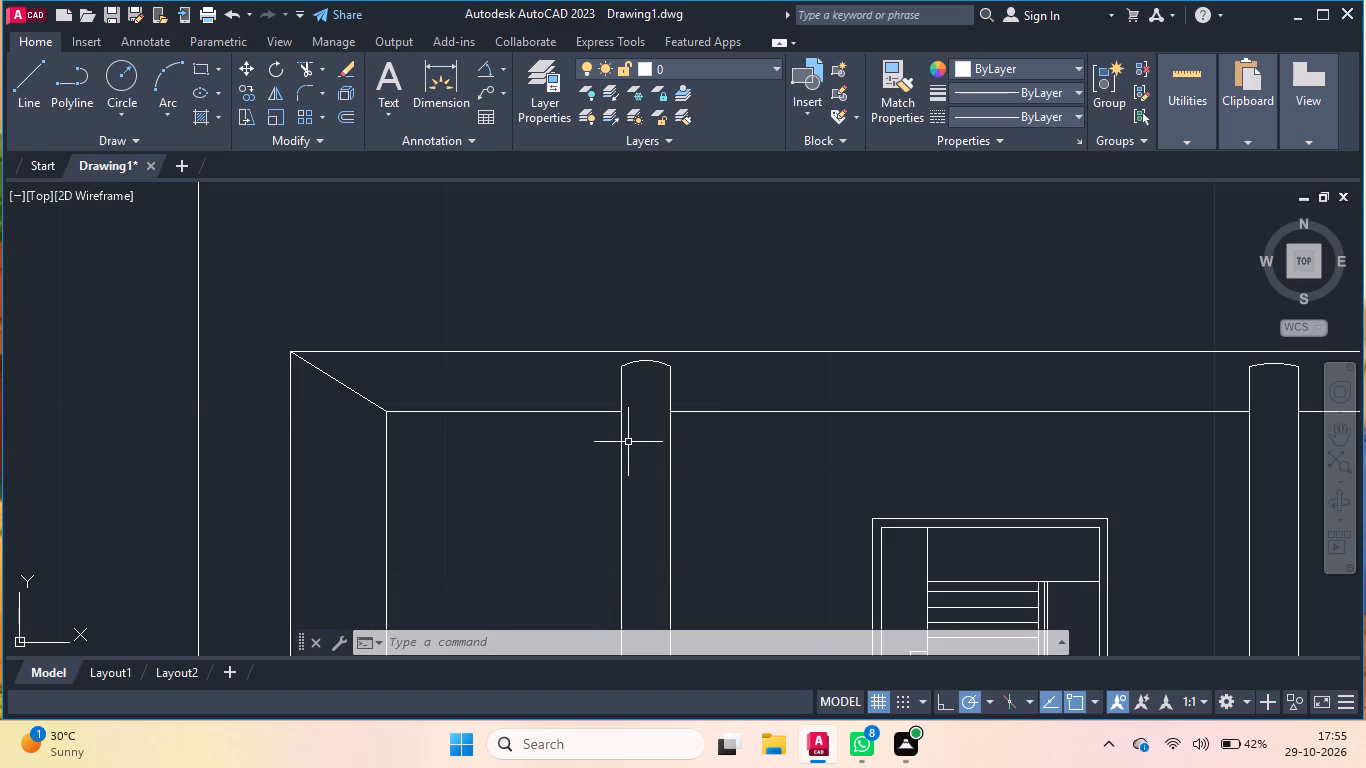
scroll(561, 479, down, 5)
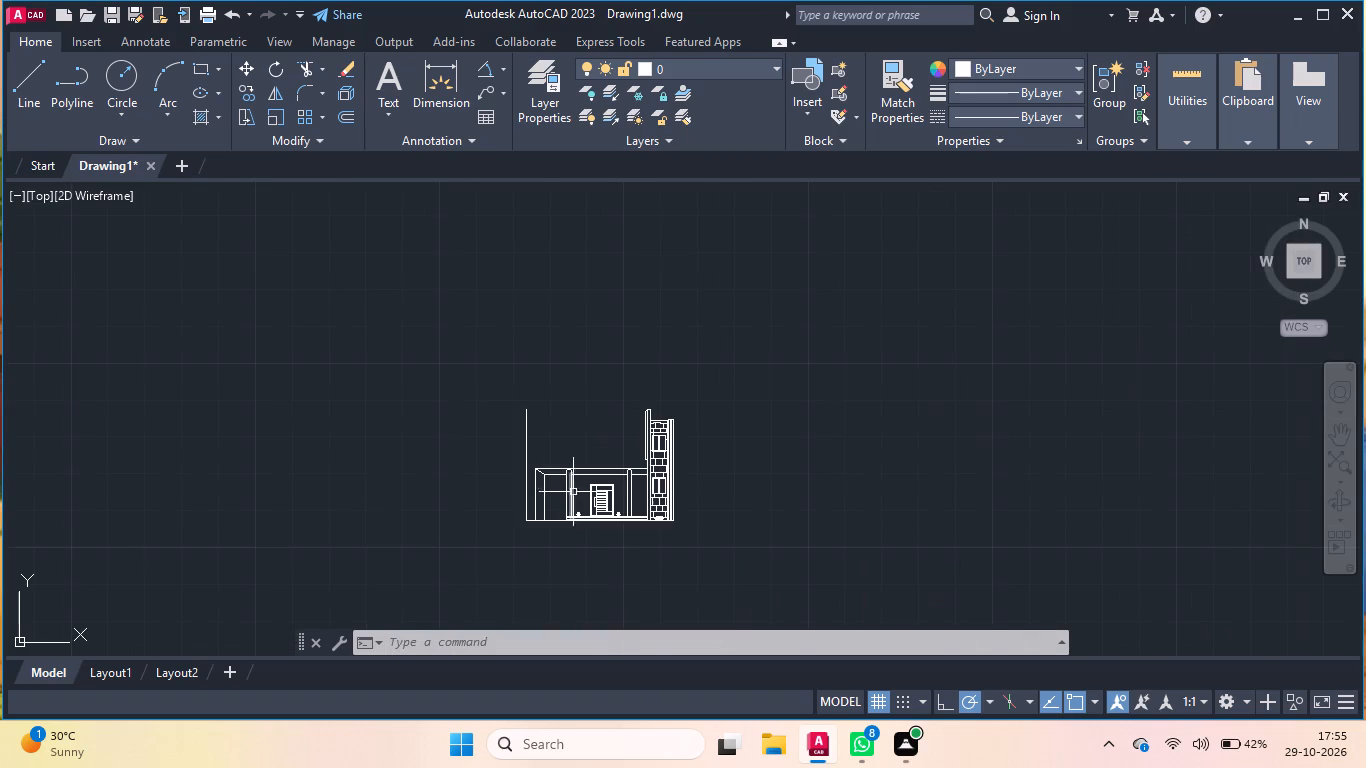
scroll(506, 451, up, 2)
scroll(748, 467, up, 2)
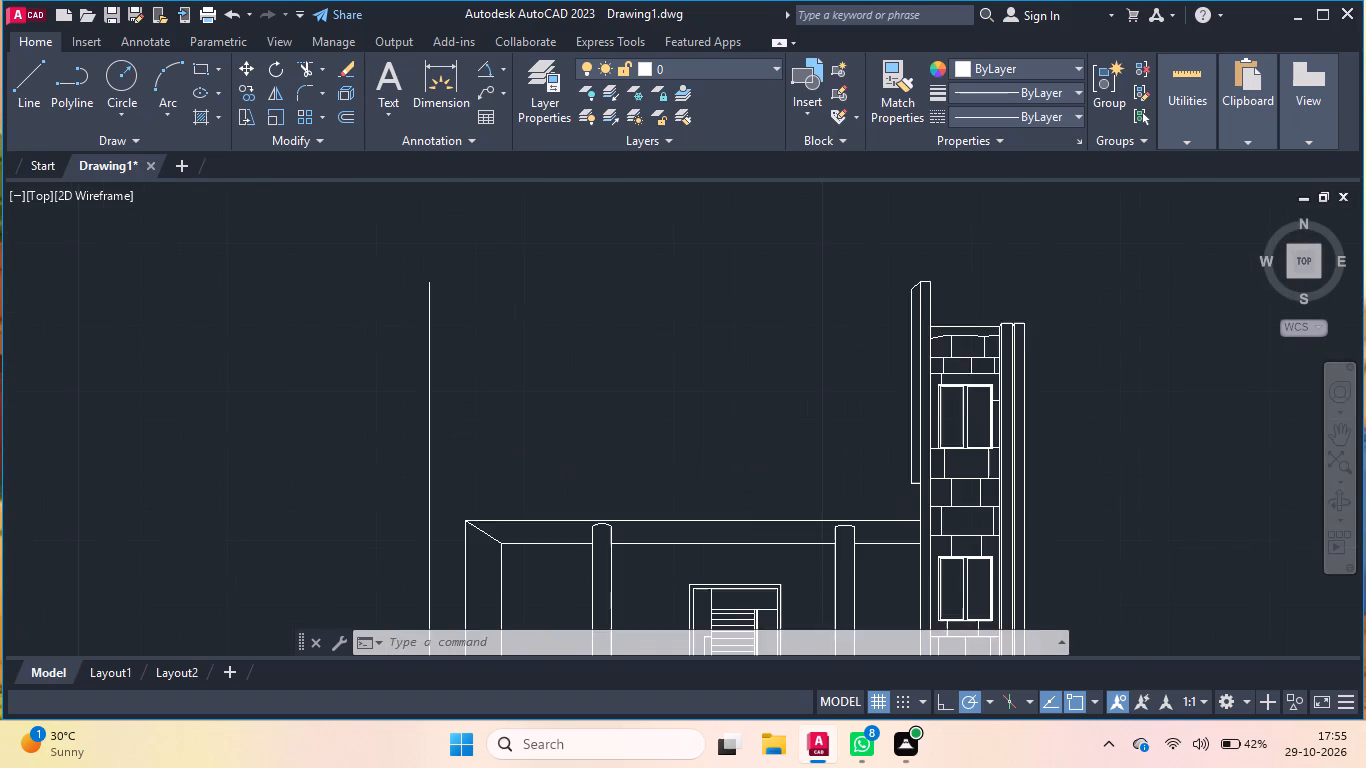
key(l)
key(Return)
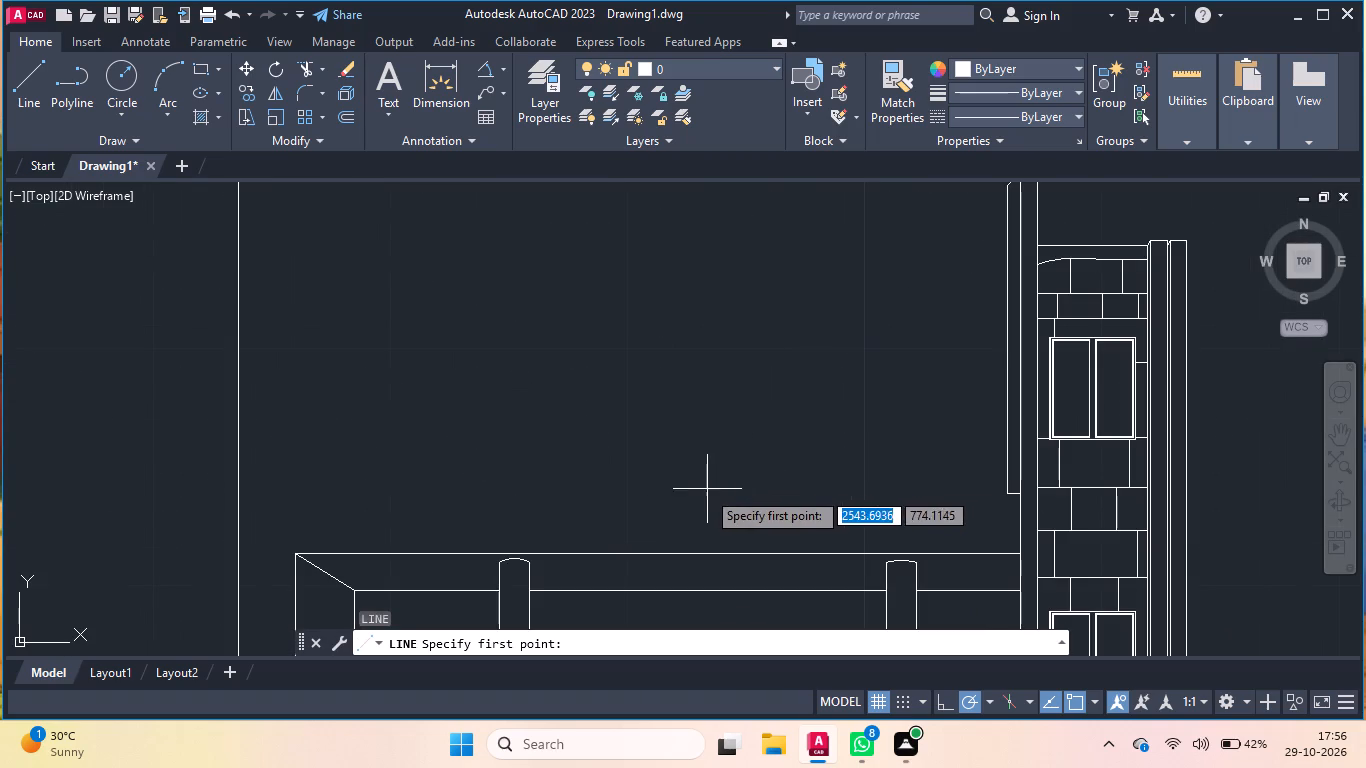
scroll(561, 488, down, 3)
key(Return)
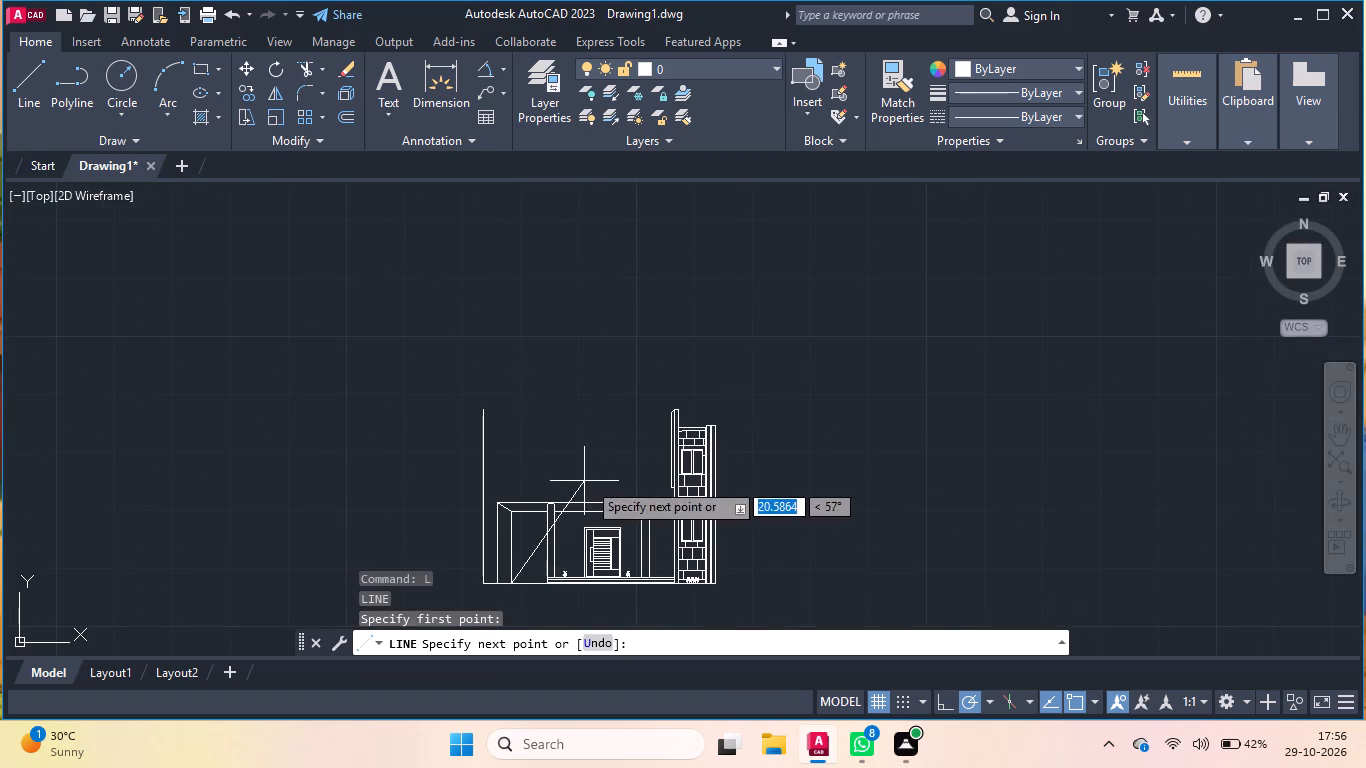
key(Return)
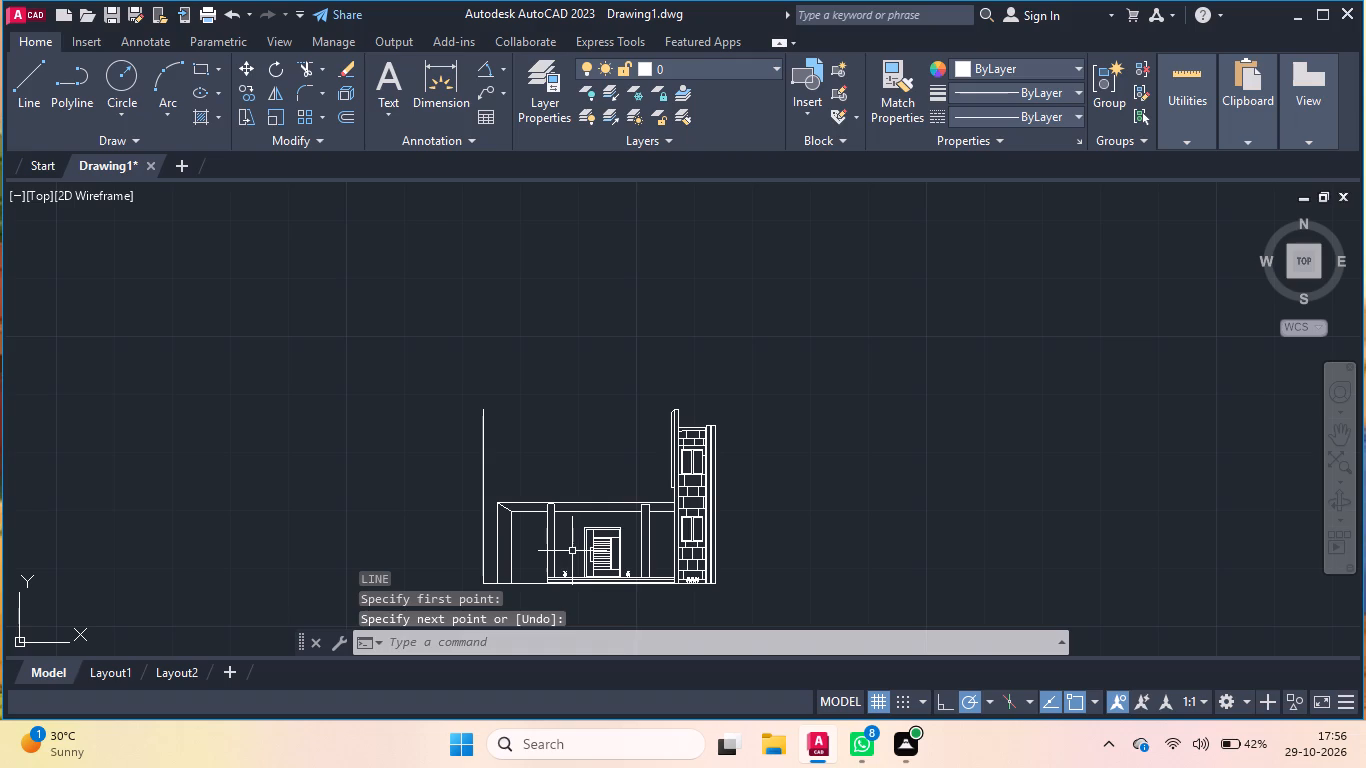
Copy the potted plant beside the left post horizontally about 2.64 units rightward, next to the door frame.
scroll(530, 564, up, 2)
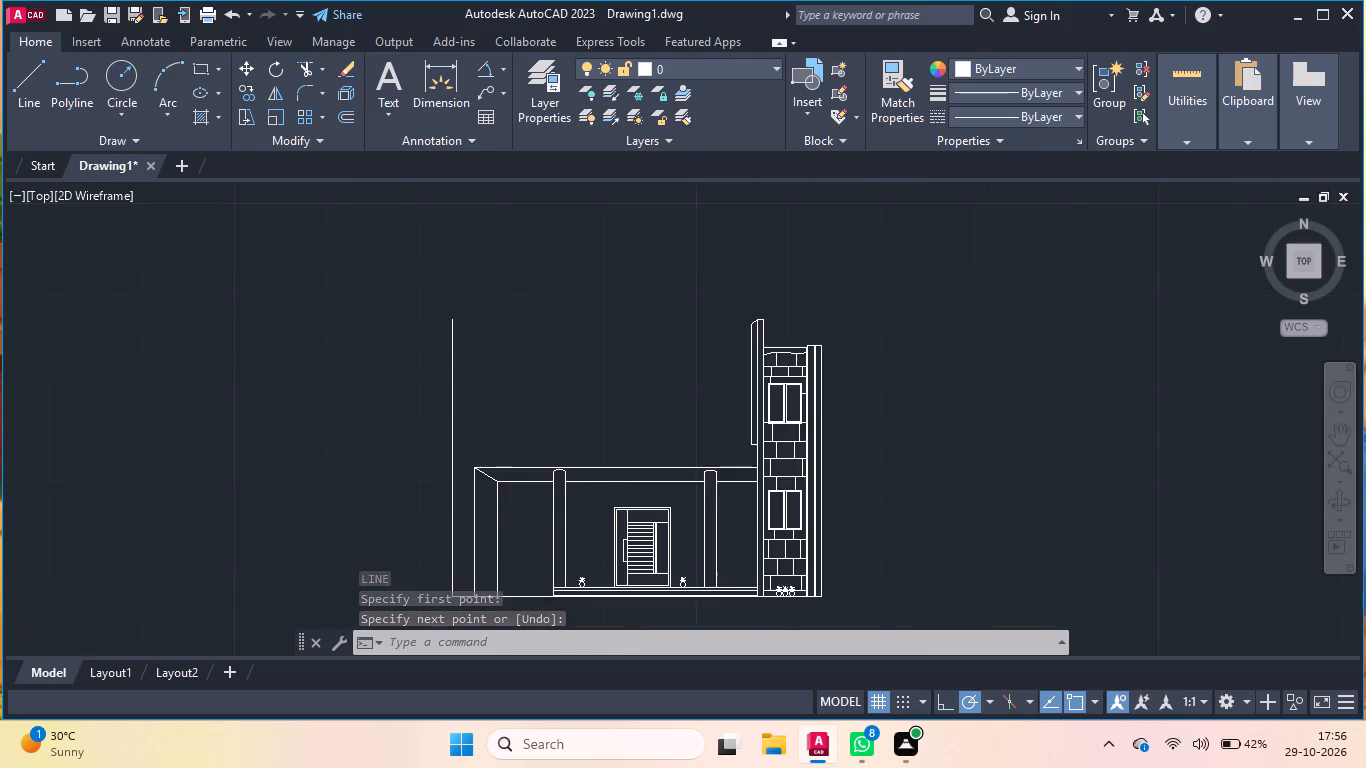
scroll(530, 564, up, 1)
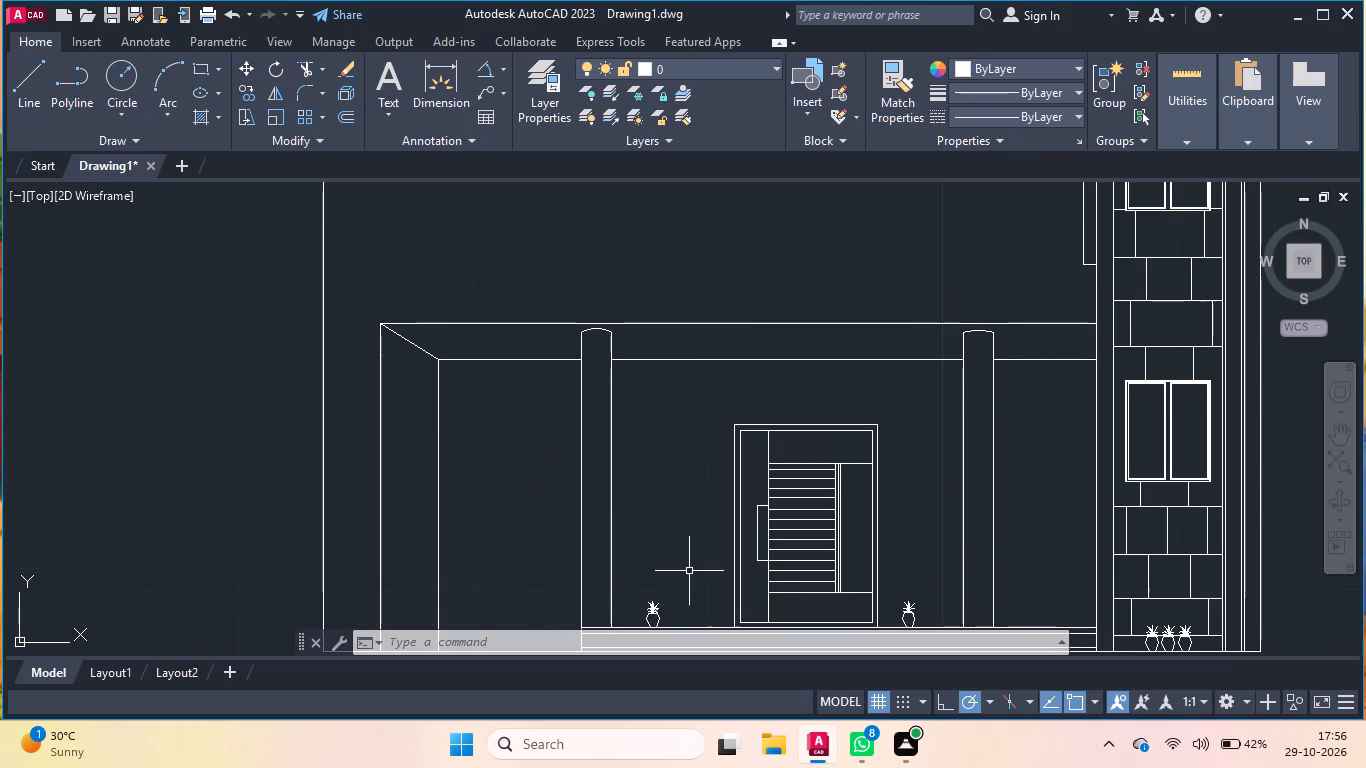
scroll(684, 584, down, 1)
scroll(665, 618, up, 3)
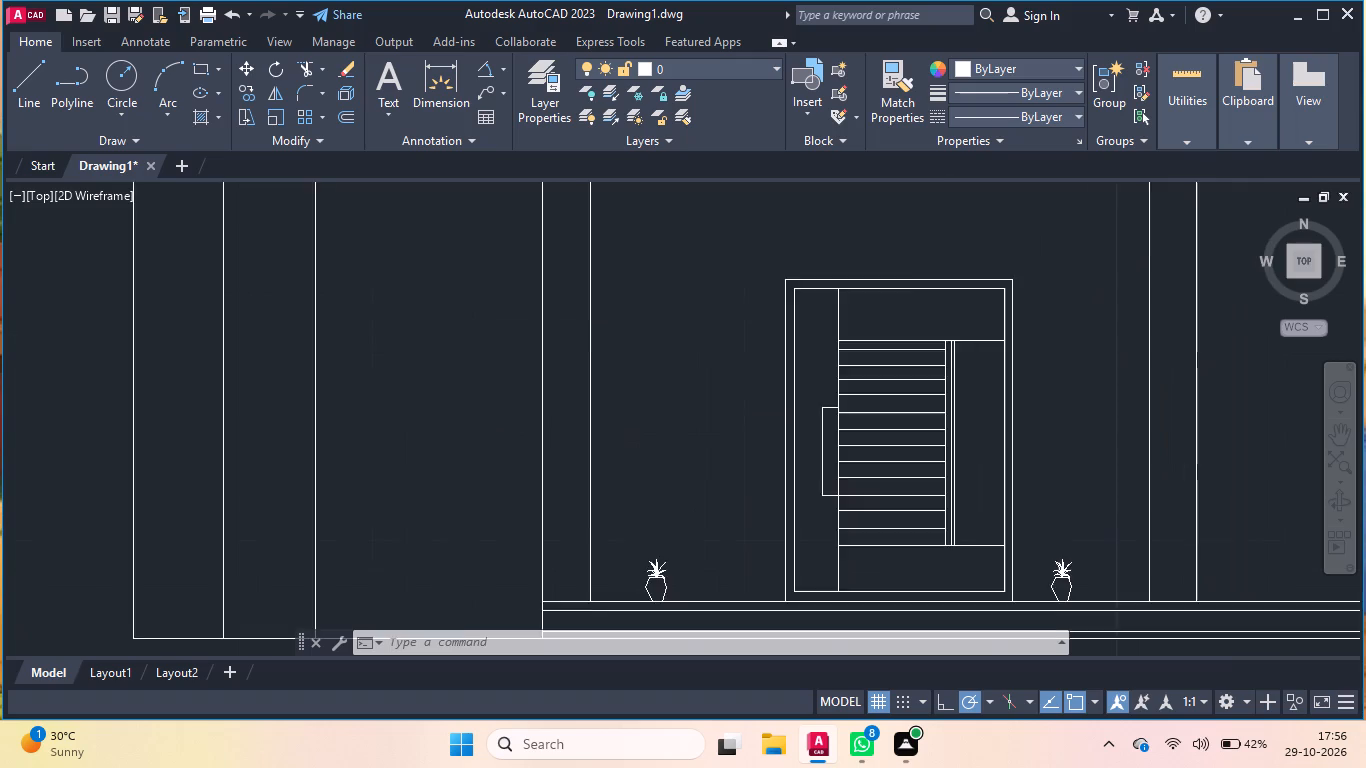
scroll(656, 618, up, 2)
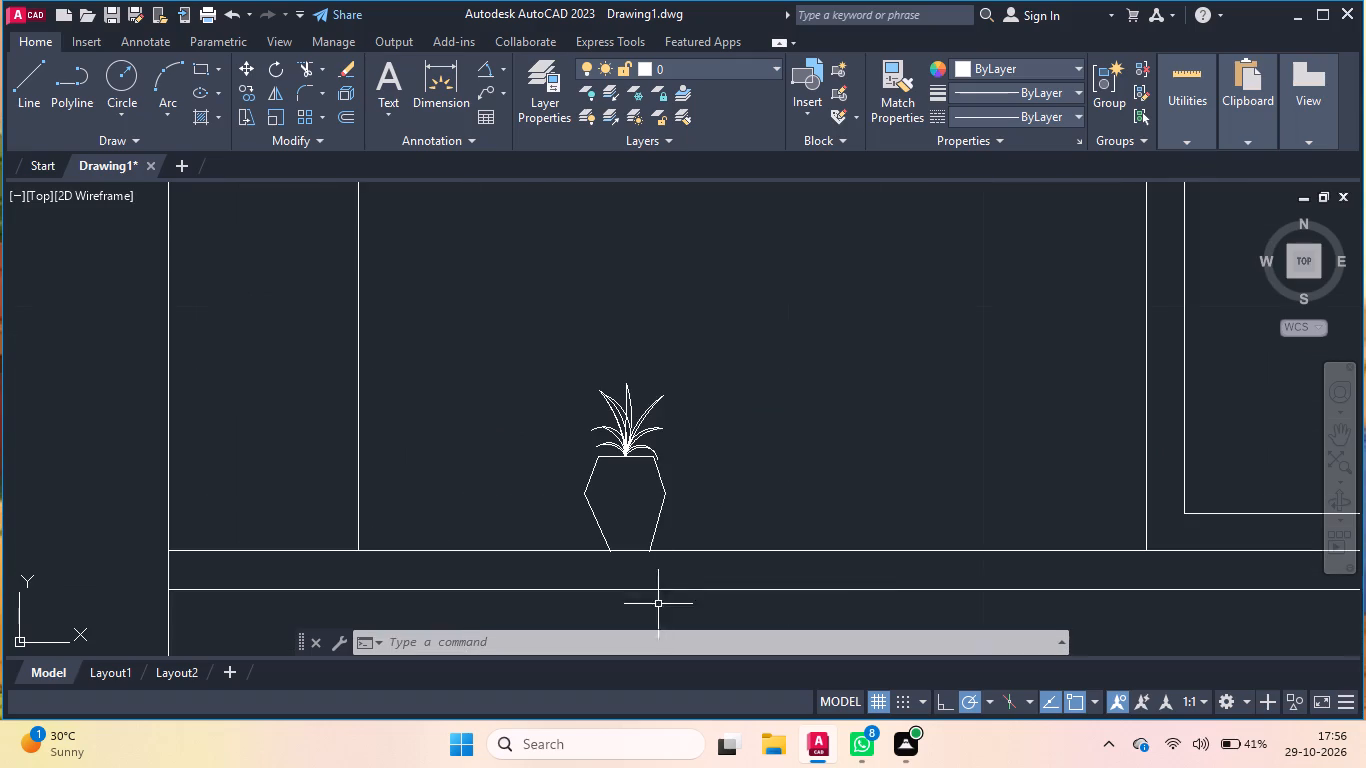
click(696, 360)
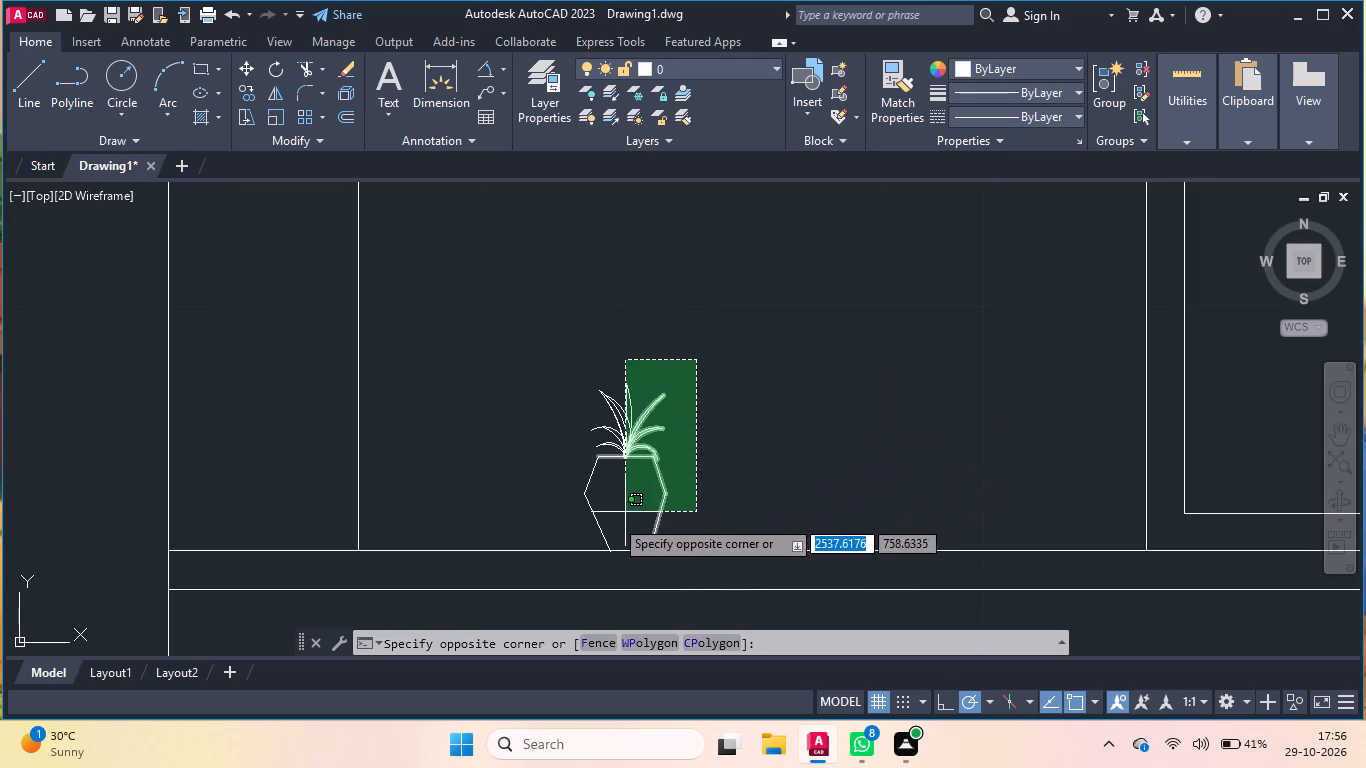
click(548, 537)
text(co)
key(Return)
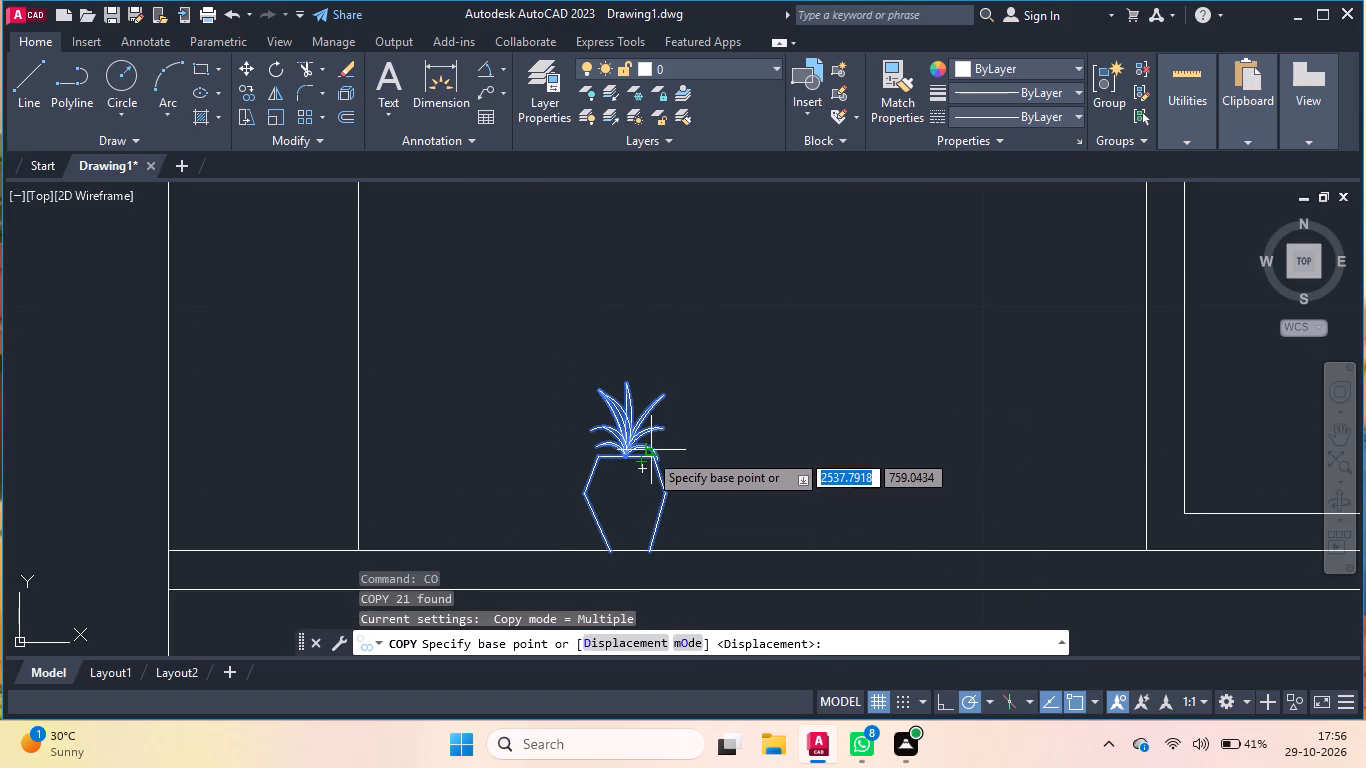
click(648, 451)
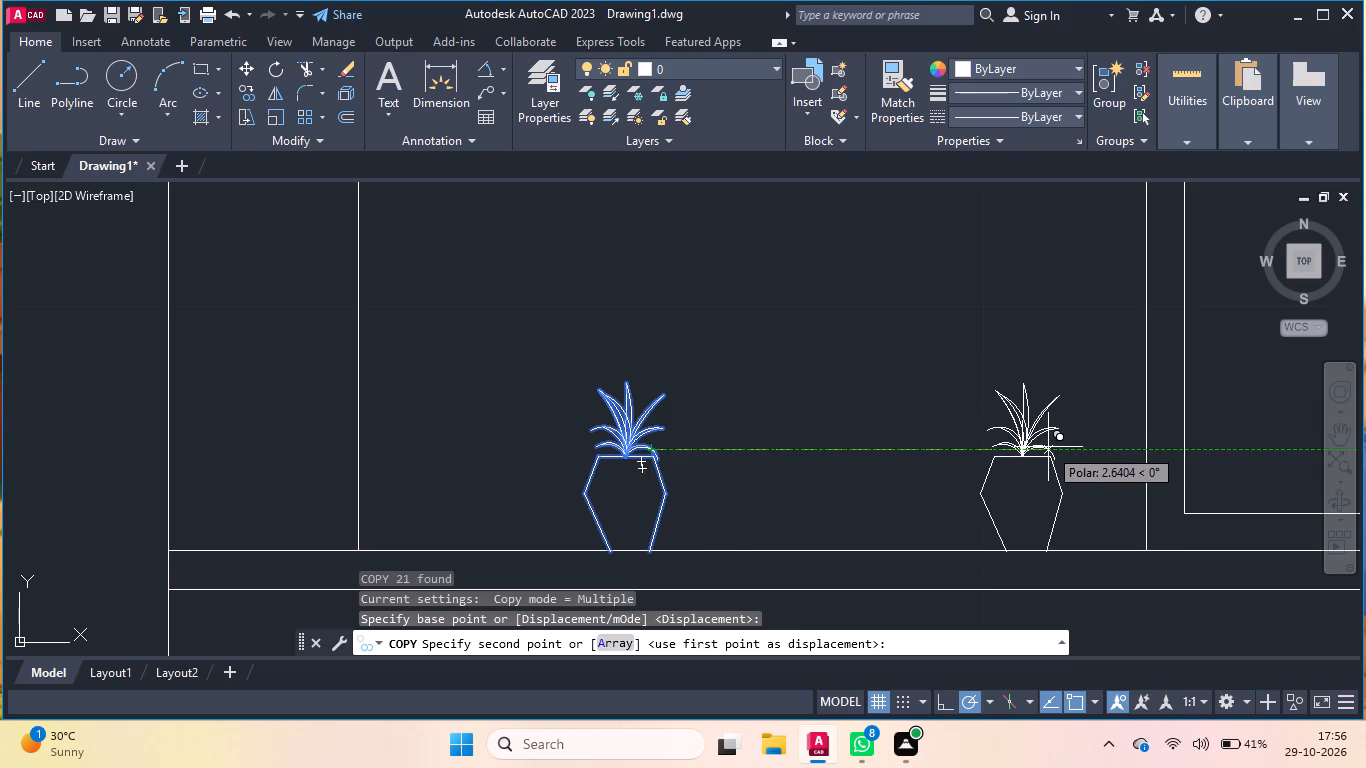
click(1049, 447)
key(Return)
Erase the original potted plant between the left post and the copied plant.
click(690, 377)
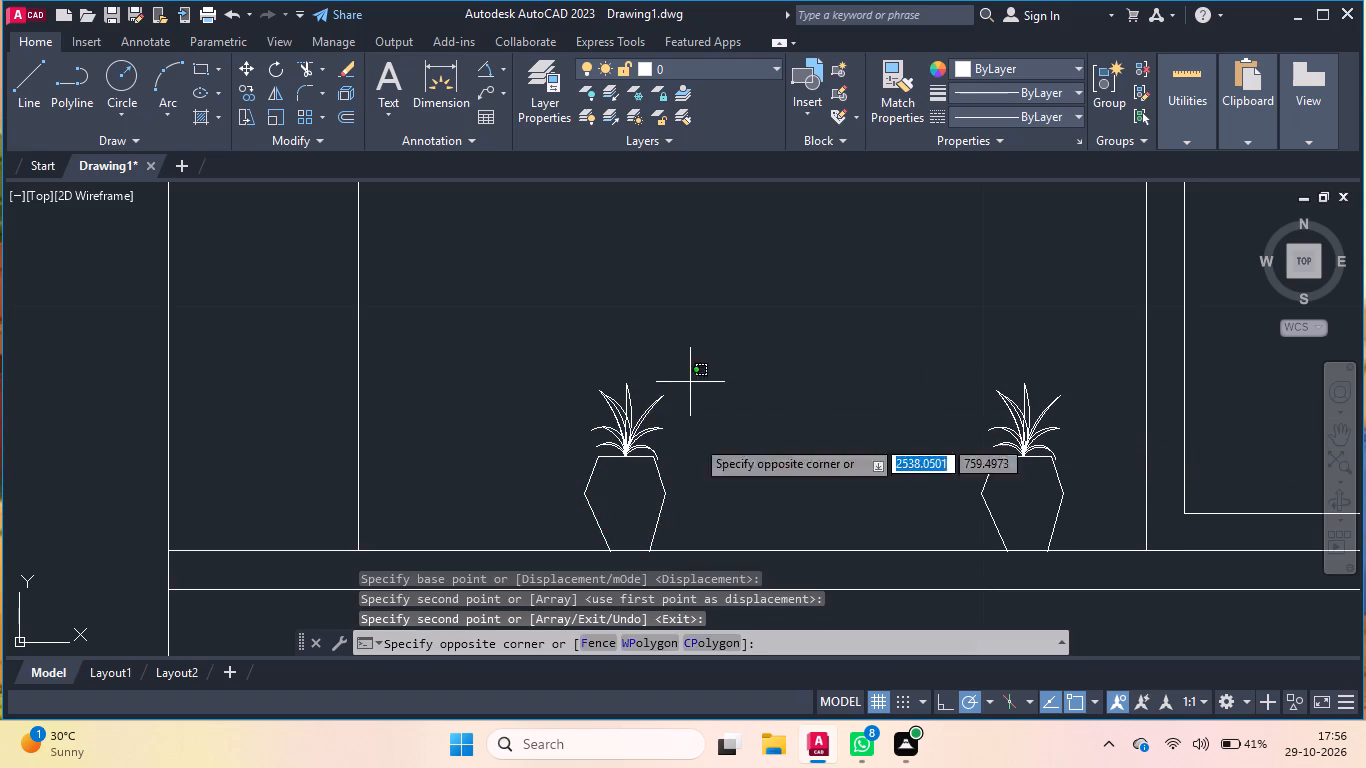
click(533, 533)
key(BackSpace)
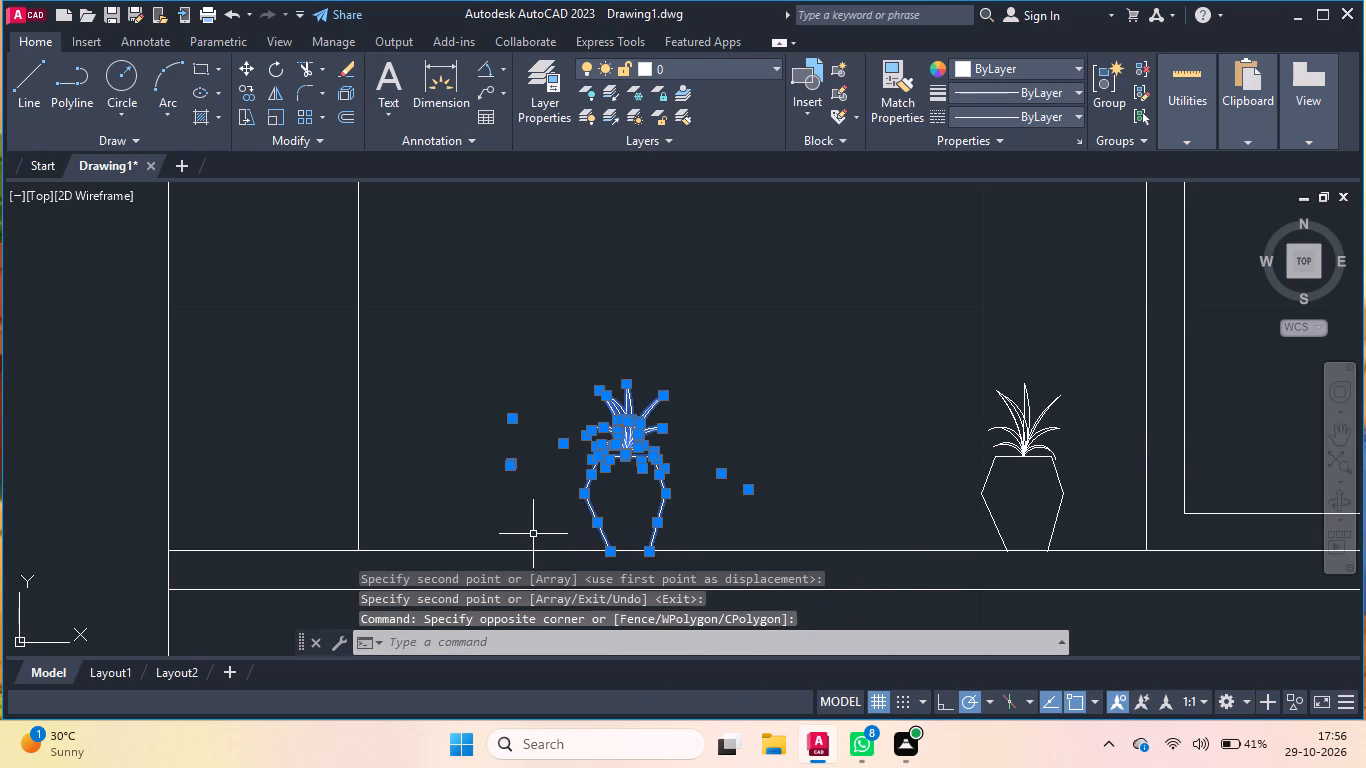
key(Delete)
Draw a vertical line just left of the copied plant, from the platform's top line down to the ground line.
scroll(601, 489, down, 2)
key(l)
key(Return)
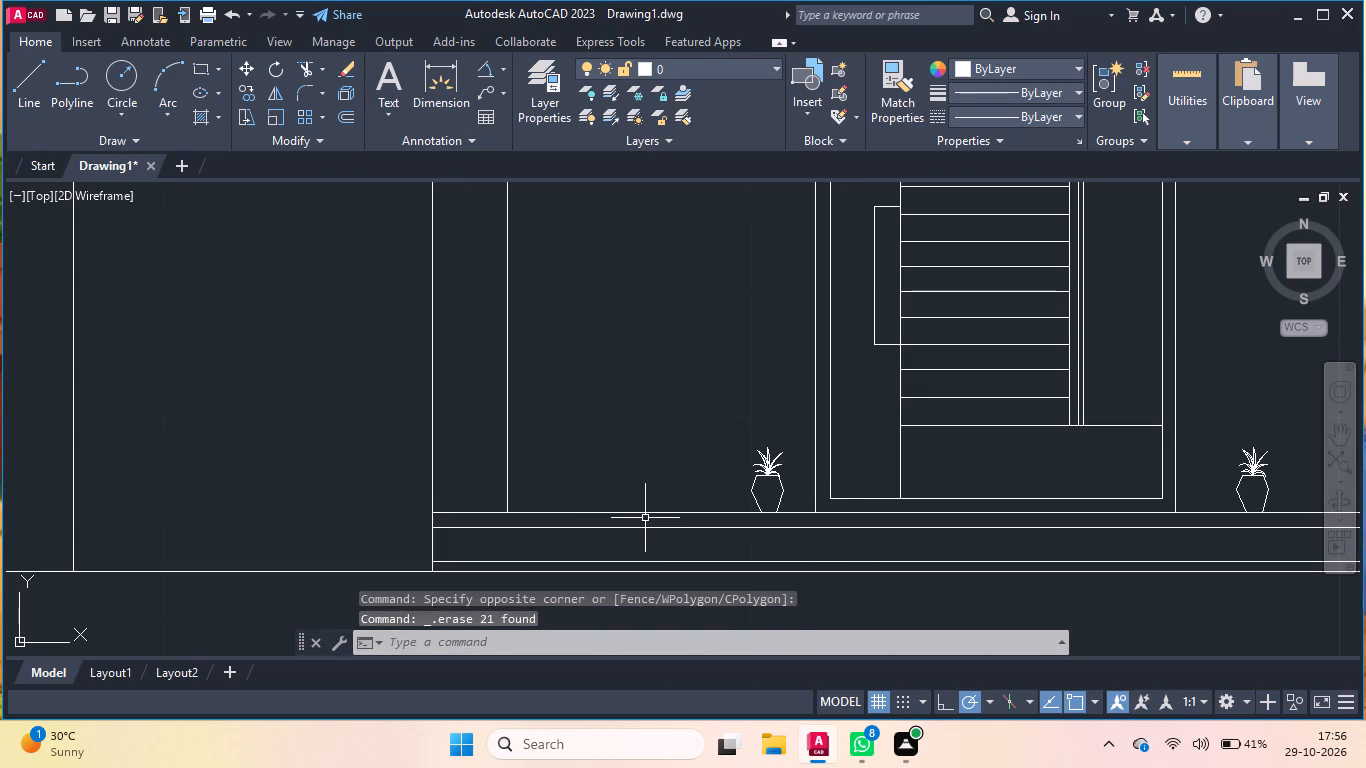
scroll(645, 515, down, 2)
scroll(618, 537, up, 2)
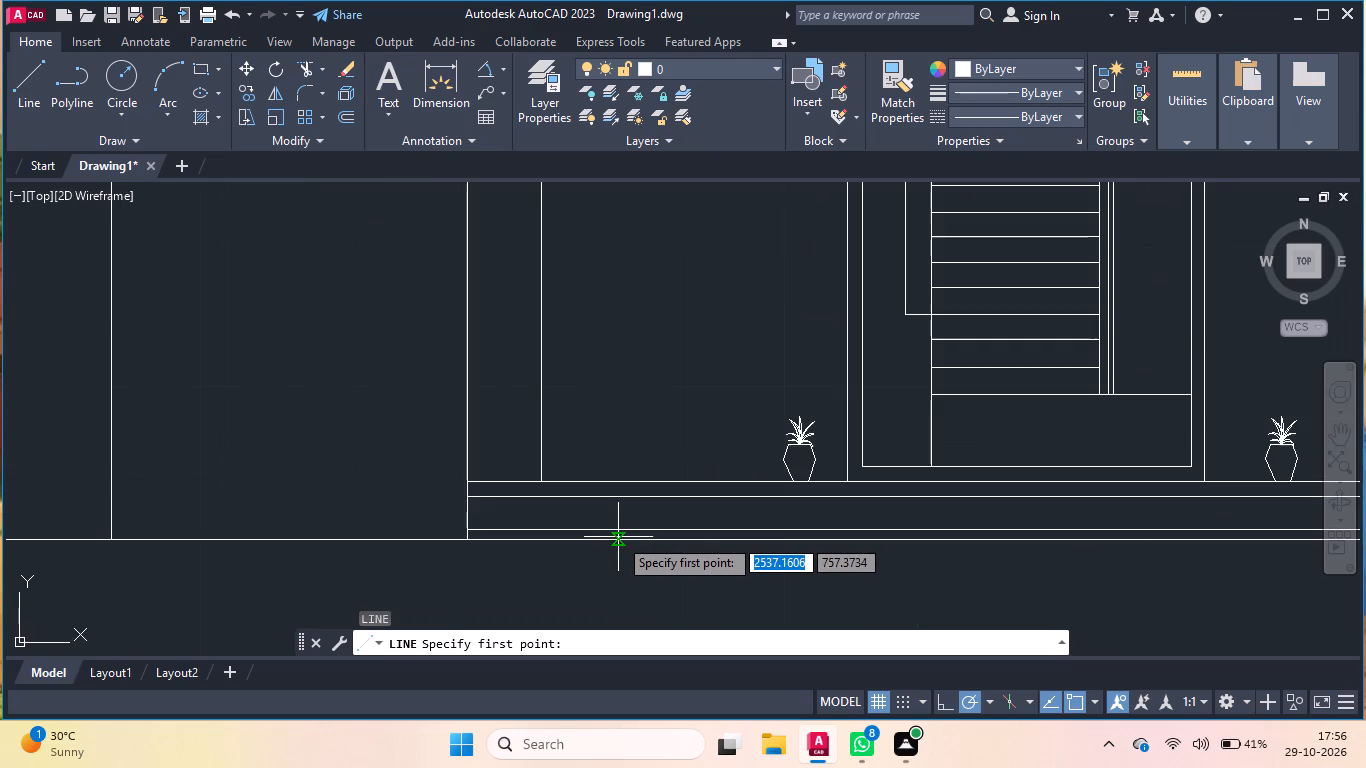
click(771, 481)
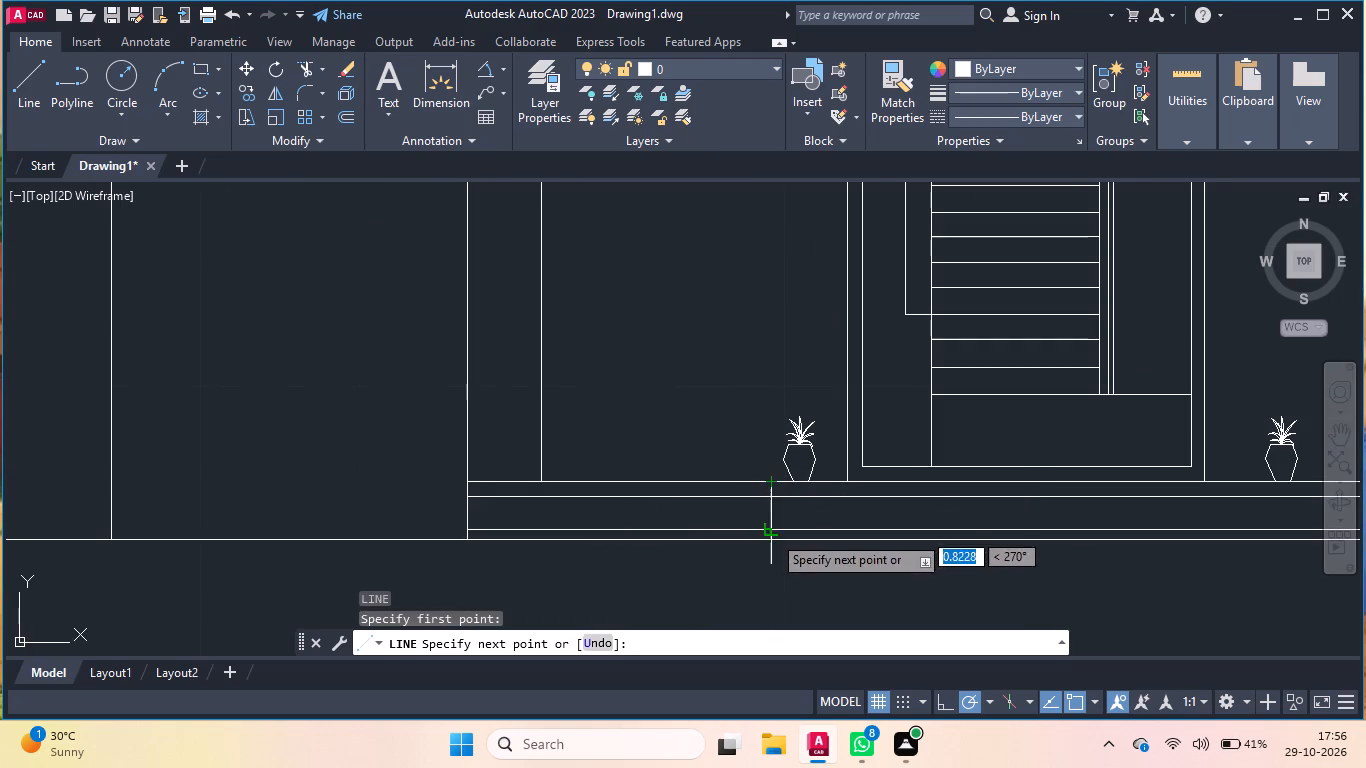
click(772, 543)
key(Return)
Trim away the platform's horizontal lines left of the new vertical edge, including the top-line piece under the left post.
key(t)
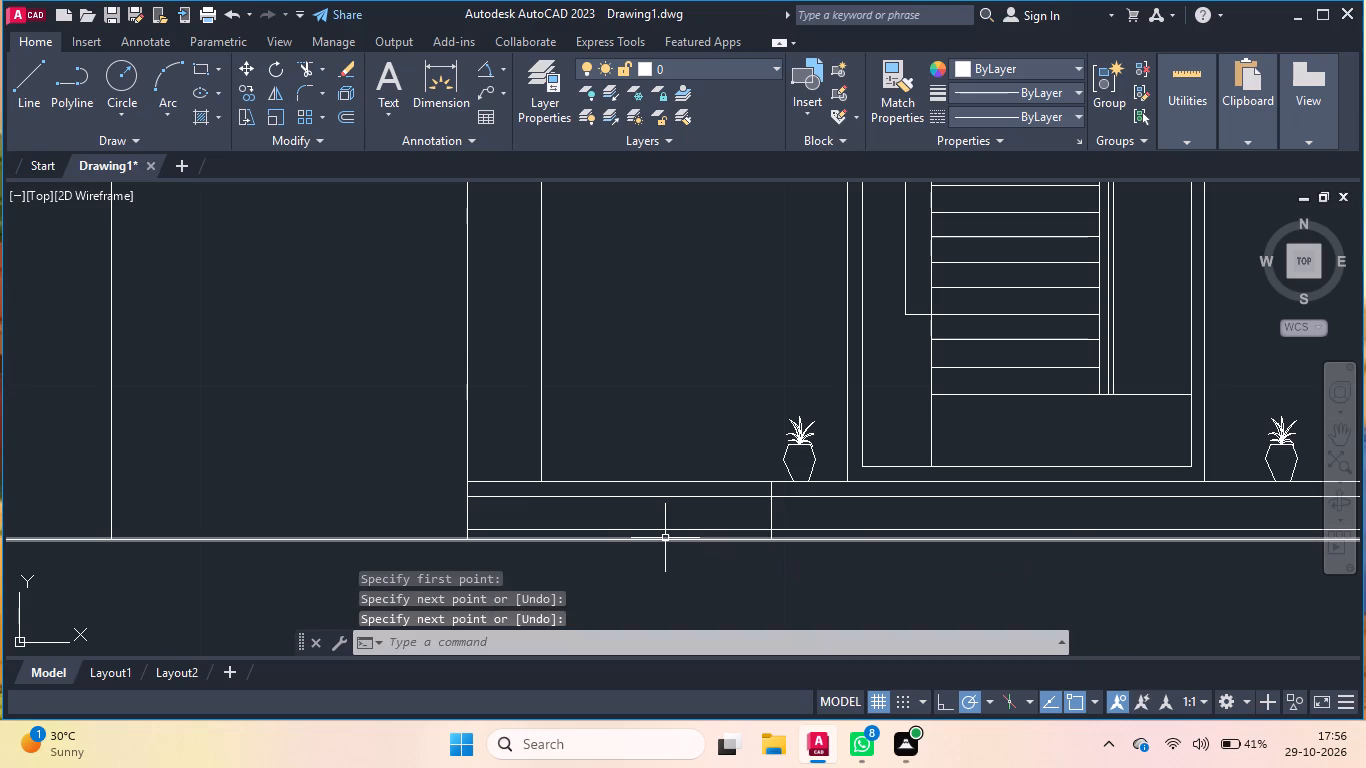
key(r)
key(Return)
click(653, 447)
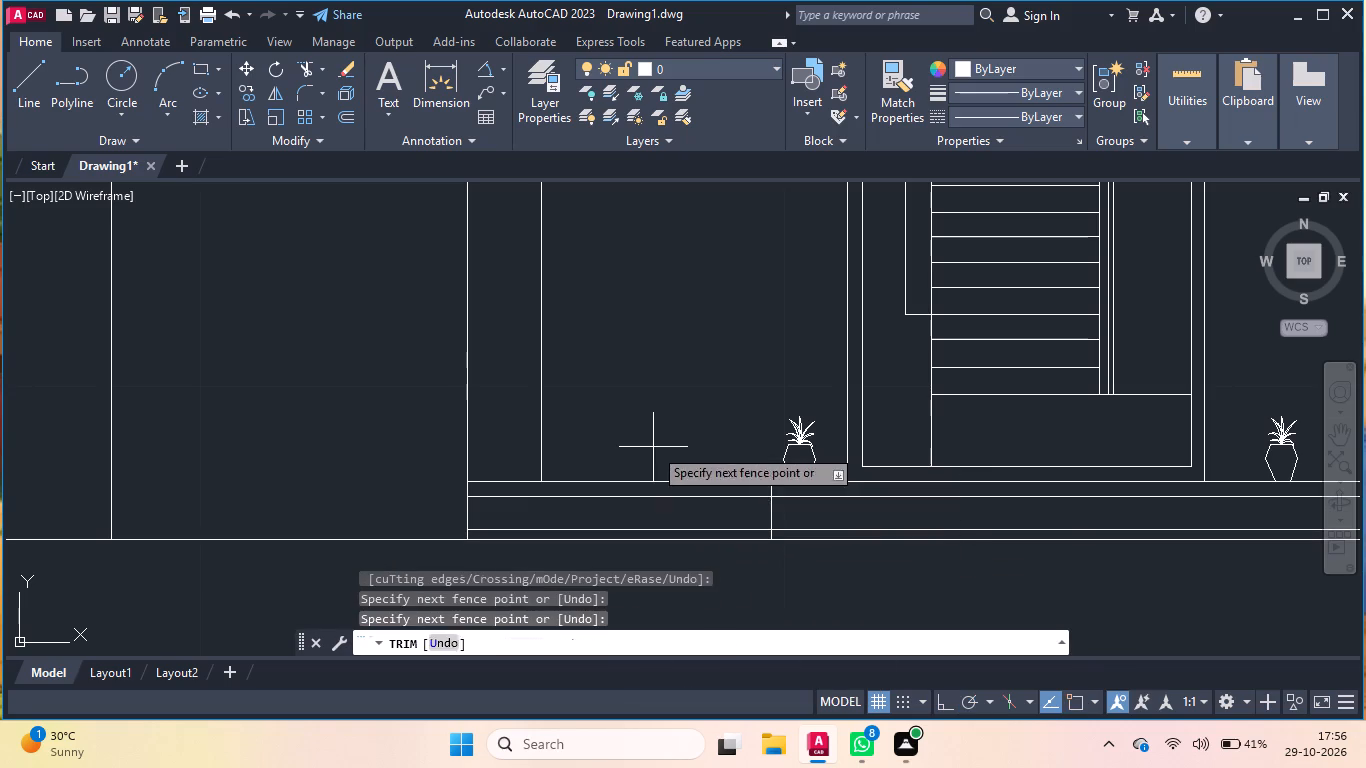
click(670, 532)
click(517, 481)
key(Return)
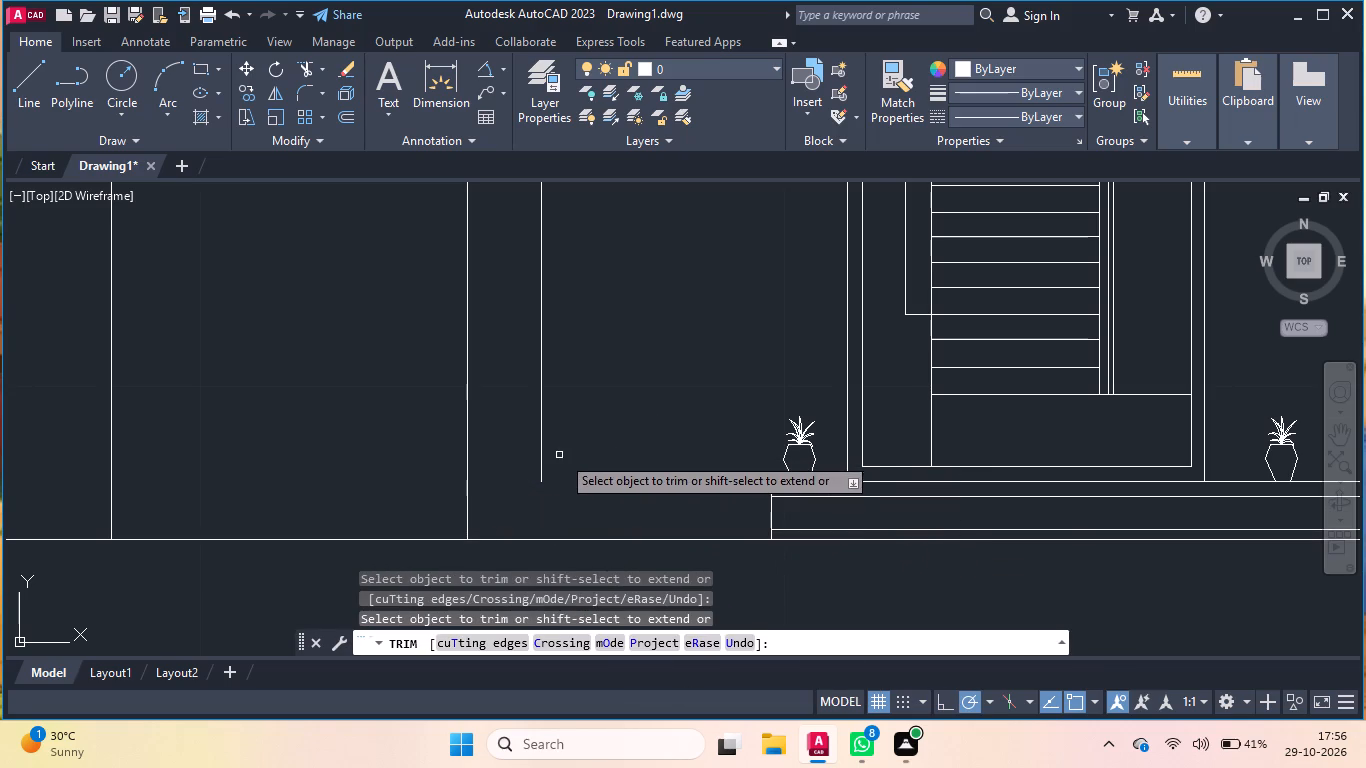
Draw a line extending the left post's inner vertical line from its lower end down to the ground line.
key(l)
key(Return)
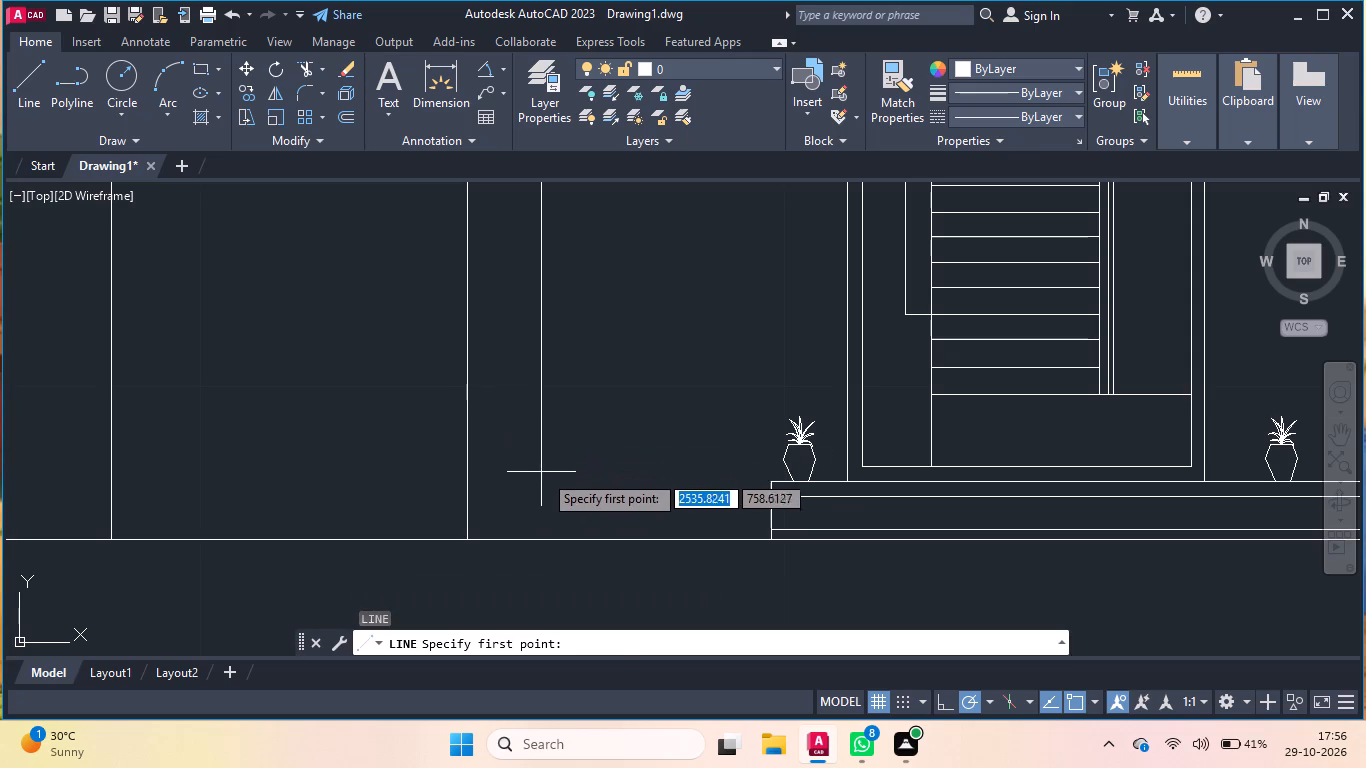
click(544, 478)
click(543, 536)
key(Return)
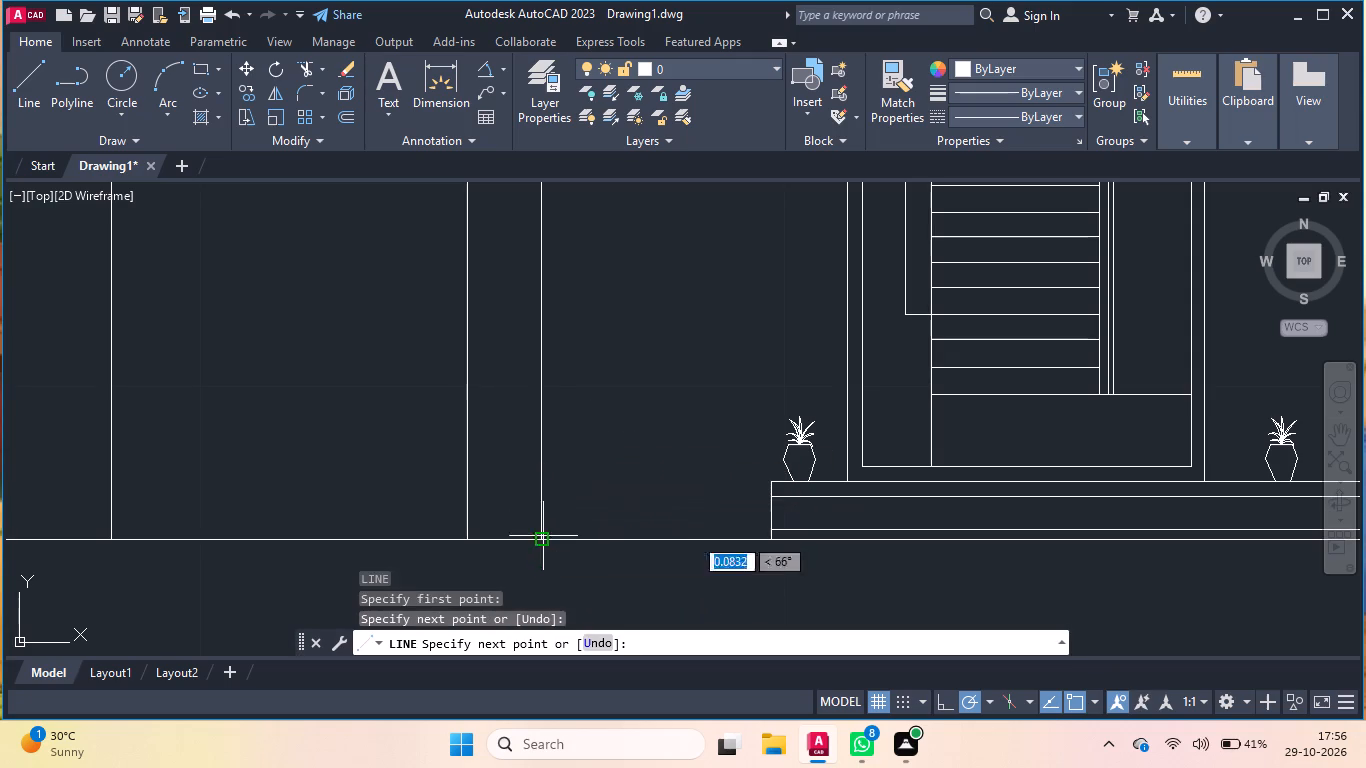
scroll(642, 591, down, 3)
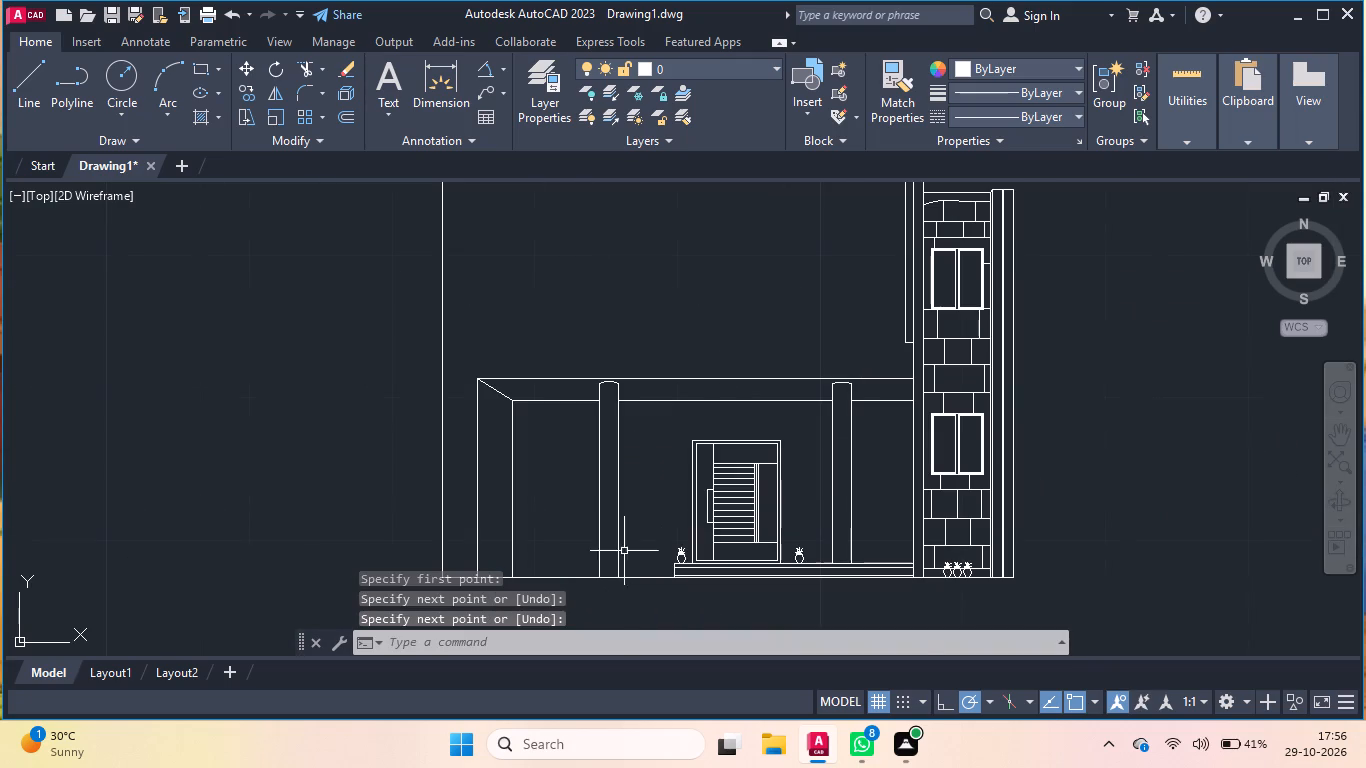
Draw a vertical line from the platform's top-left corner up to the springing height of the left post's arch.
scroll(623, 521, up, 2)
key(Return)
scroll(623, 524, down, 1)
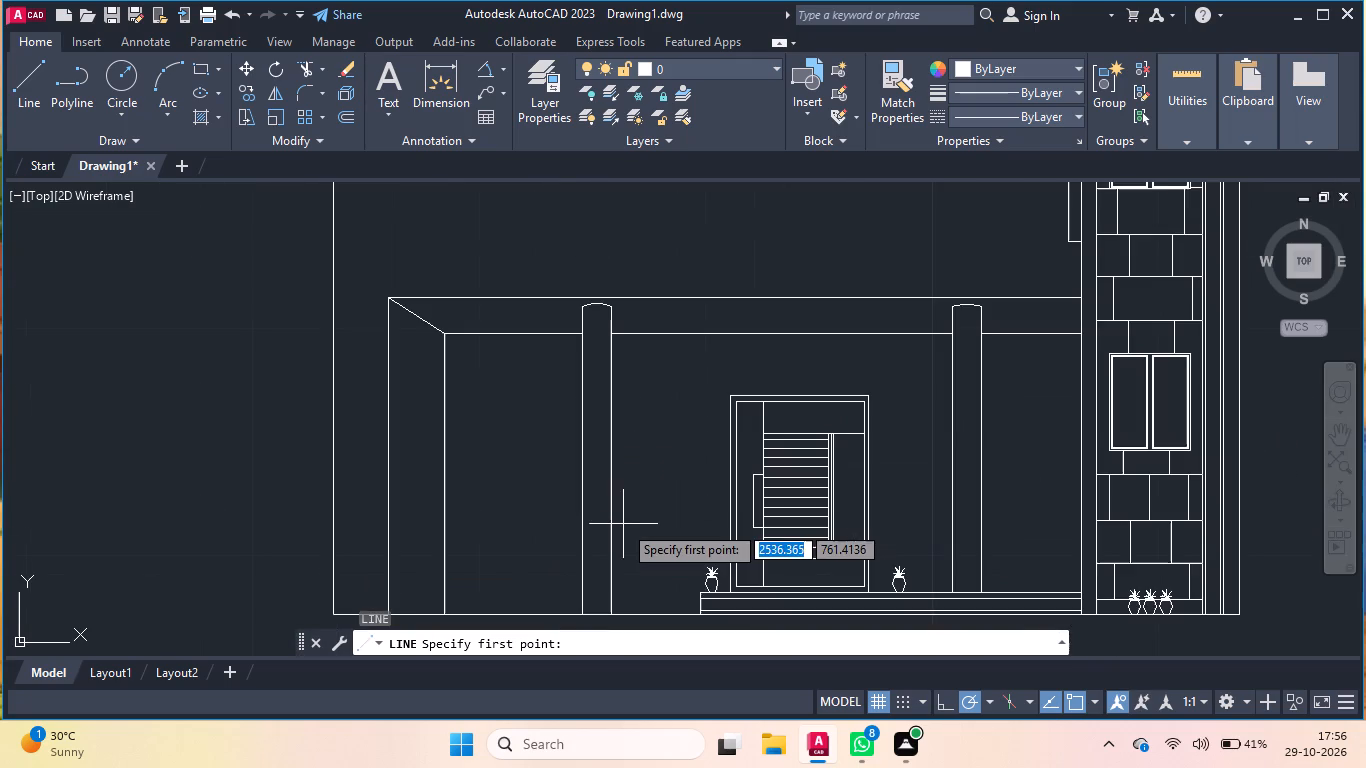
click(701, 588)
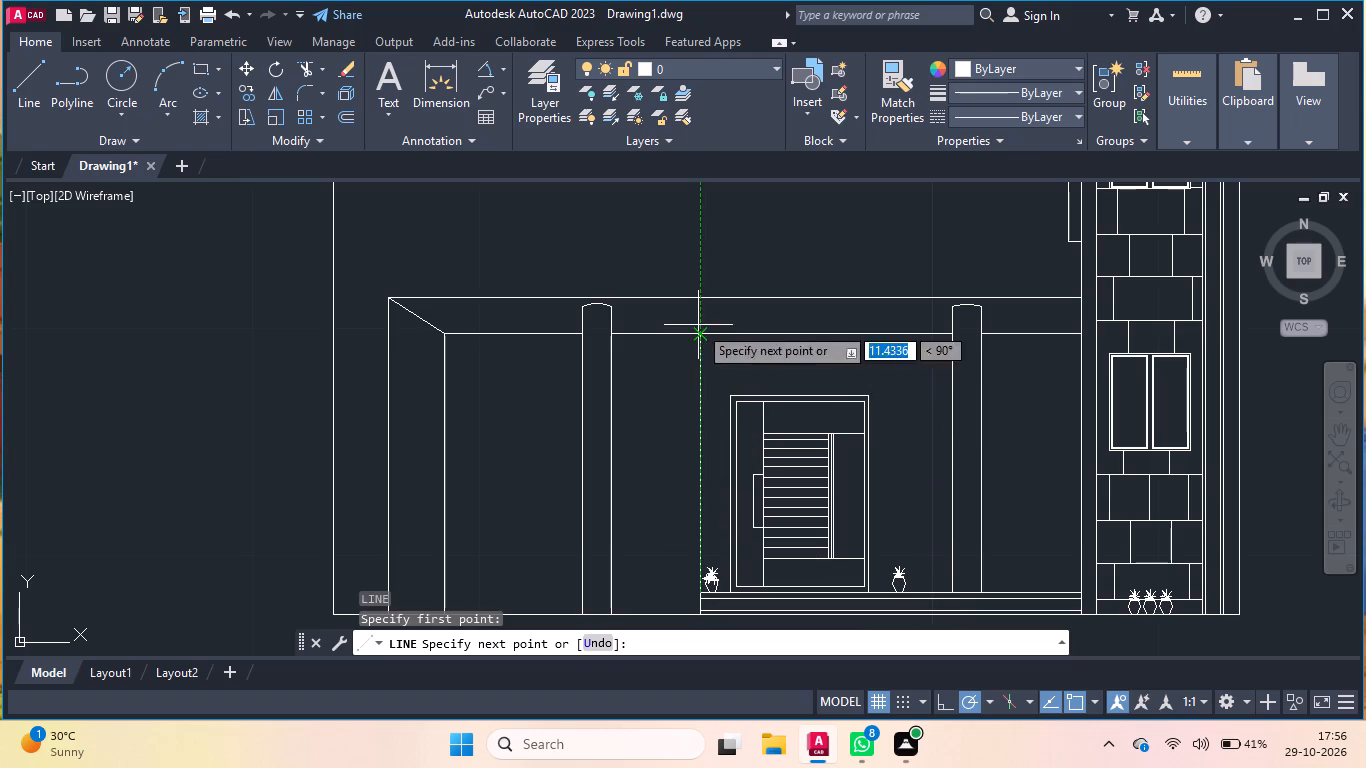
scroll(696, 321, up, 2)
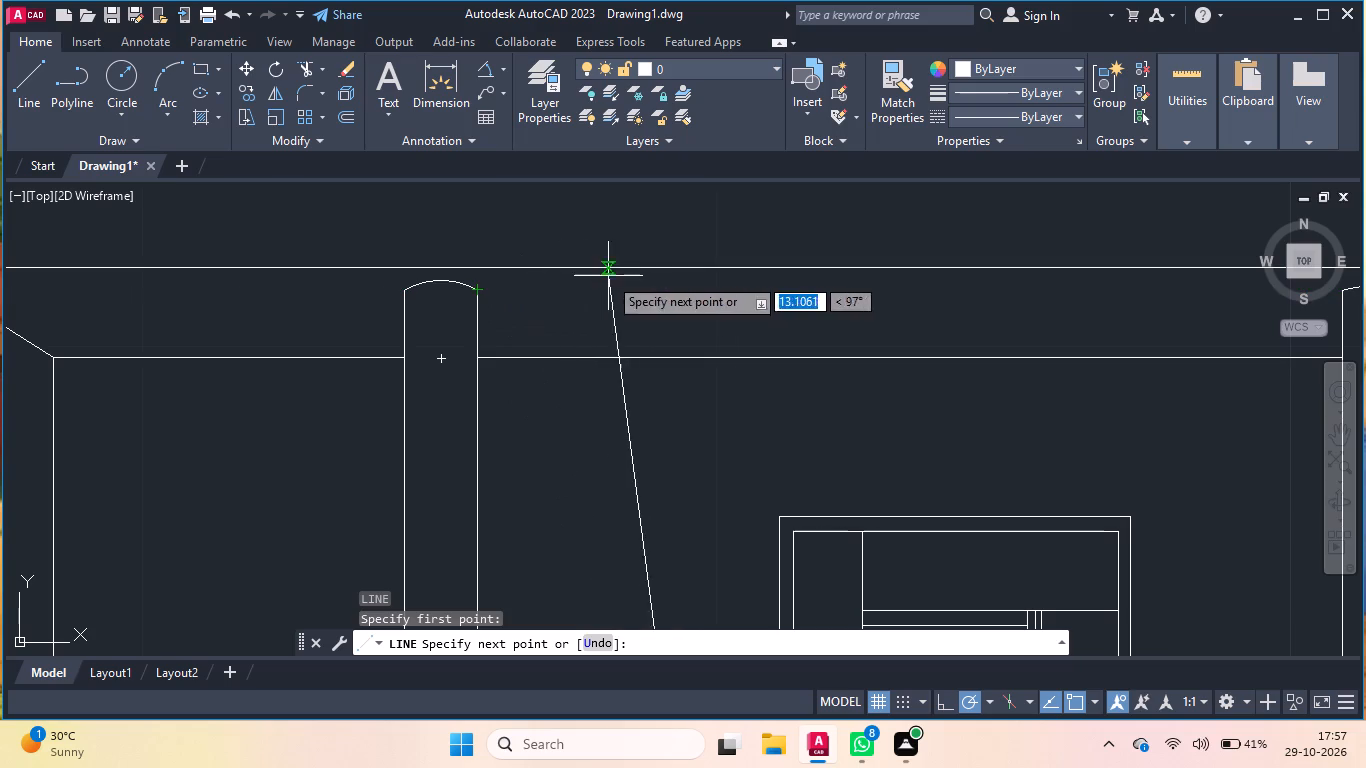
click(705, 293)
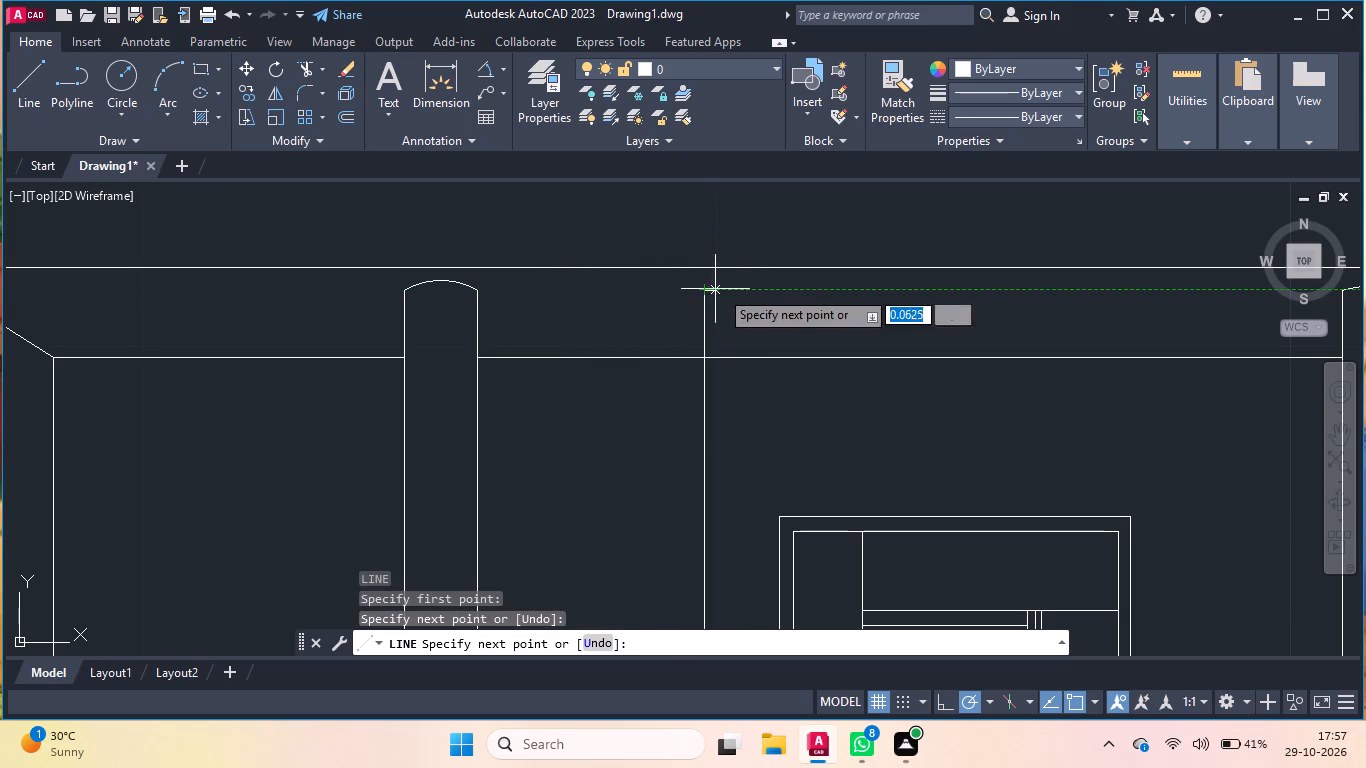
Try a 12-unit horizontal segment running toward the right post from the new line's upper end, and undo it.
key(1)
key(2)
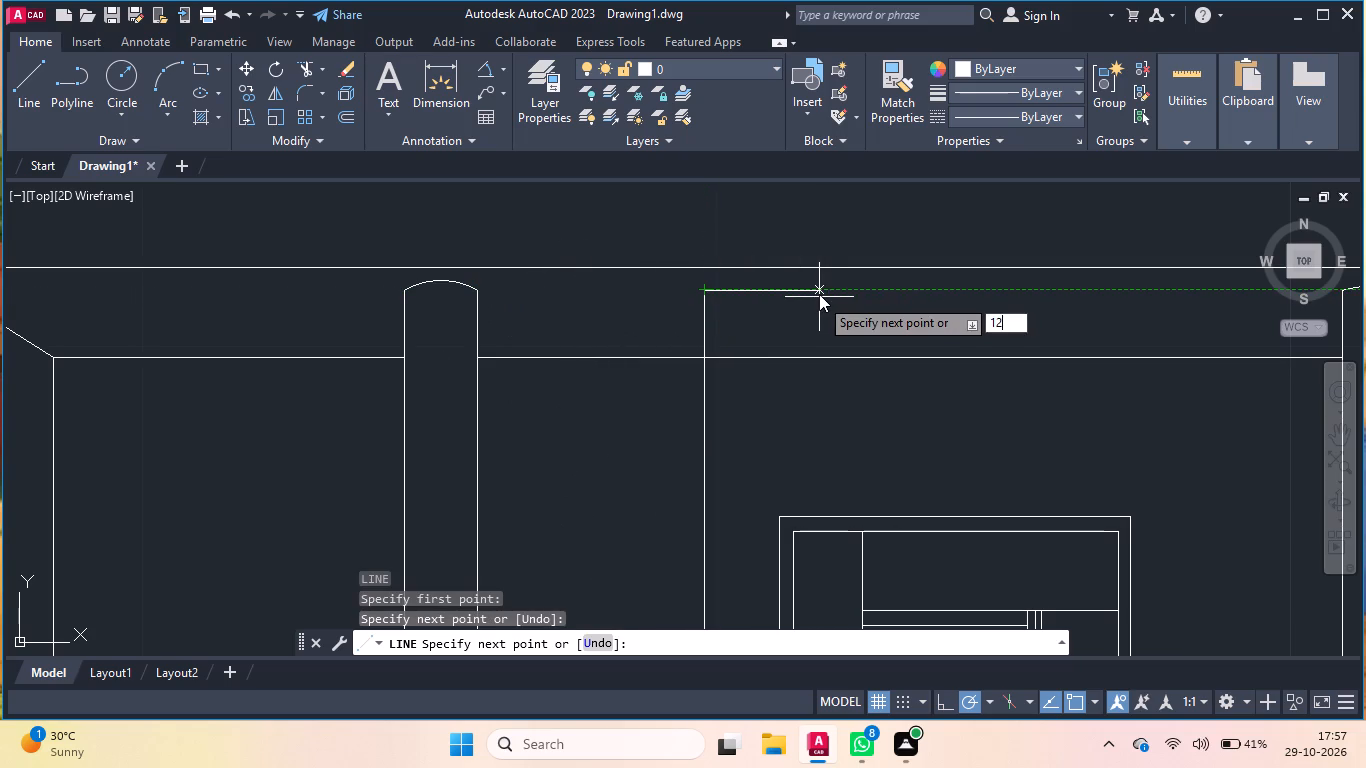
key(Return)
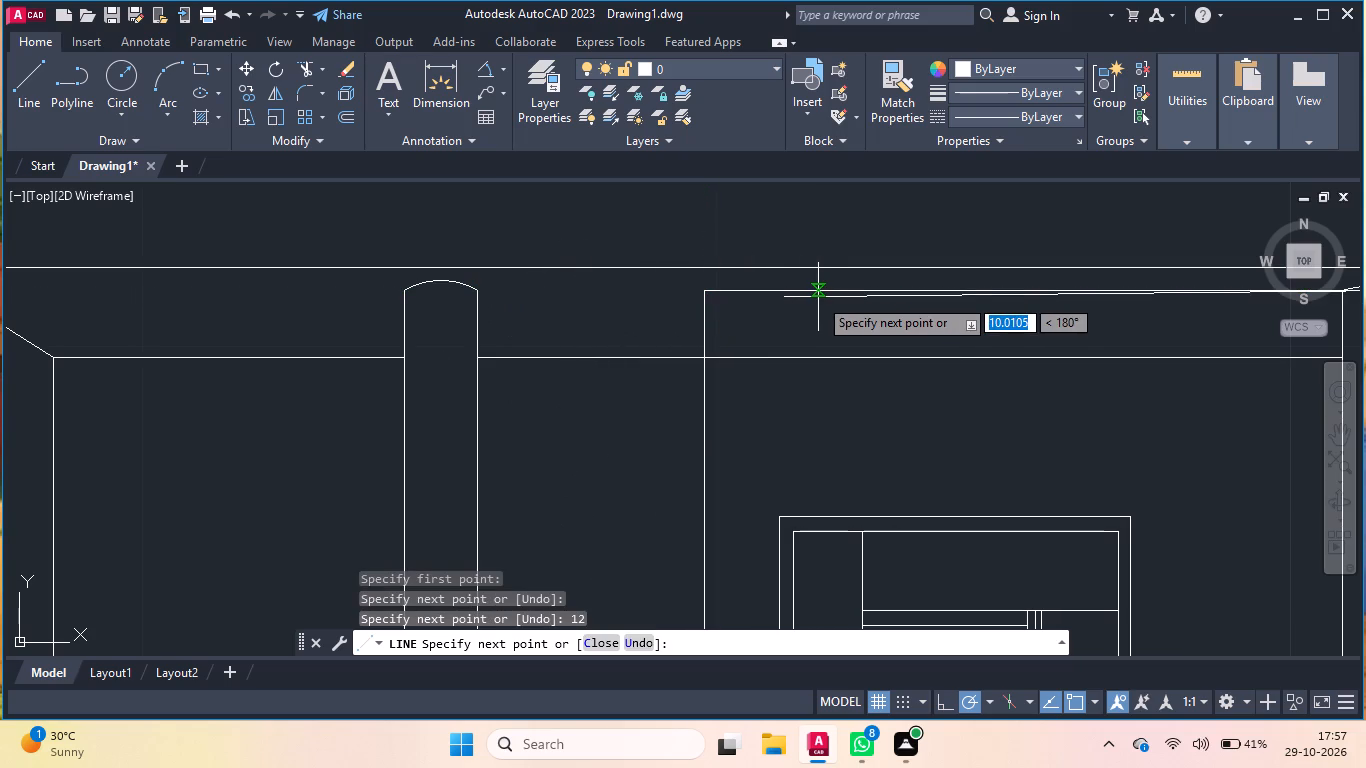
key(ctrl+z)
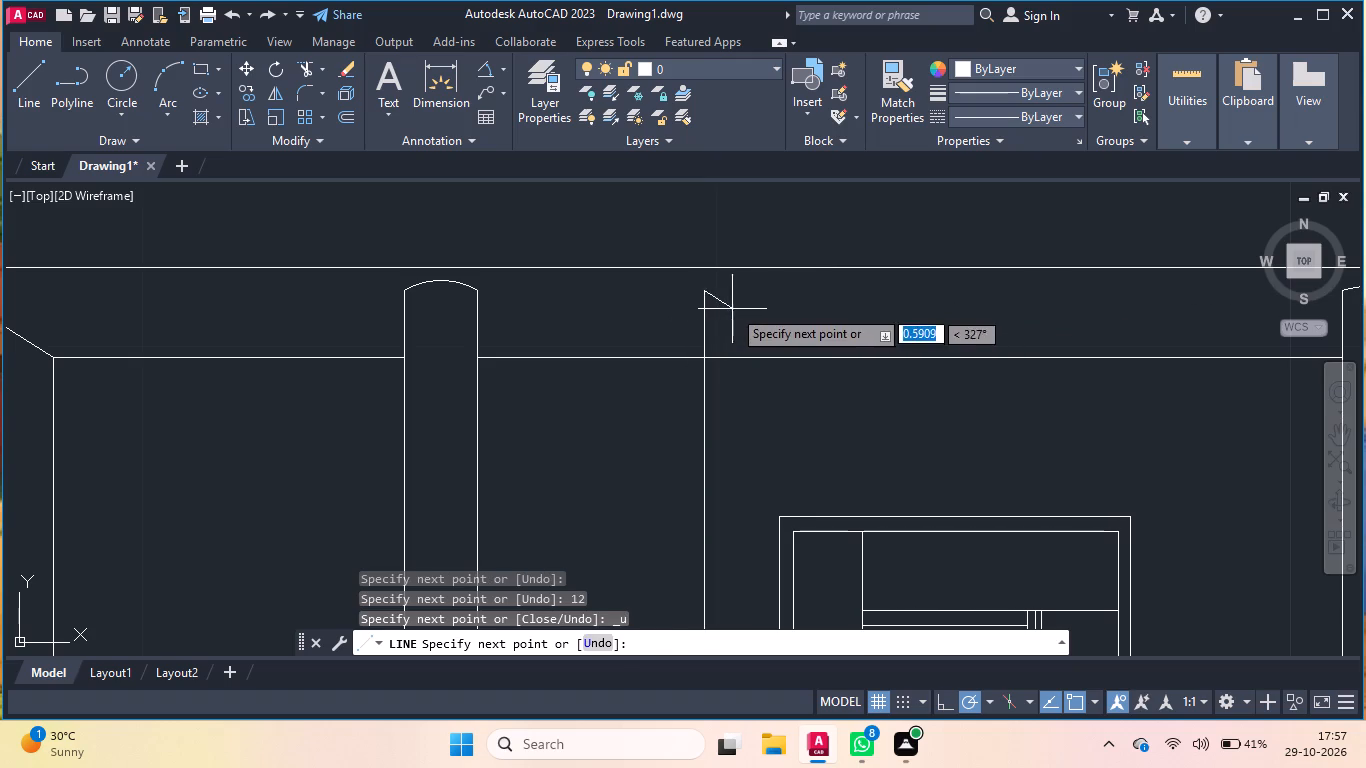
Continue the line with a short horizontal top segment and a vertical segment down to the platform's top line beside the plant.
click(747, 290)
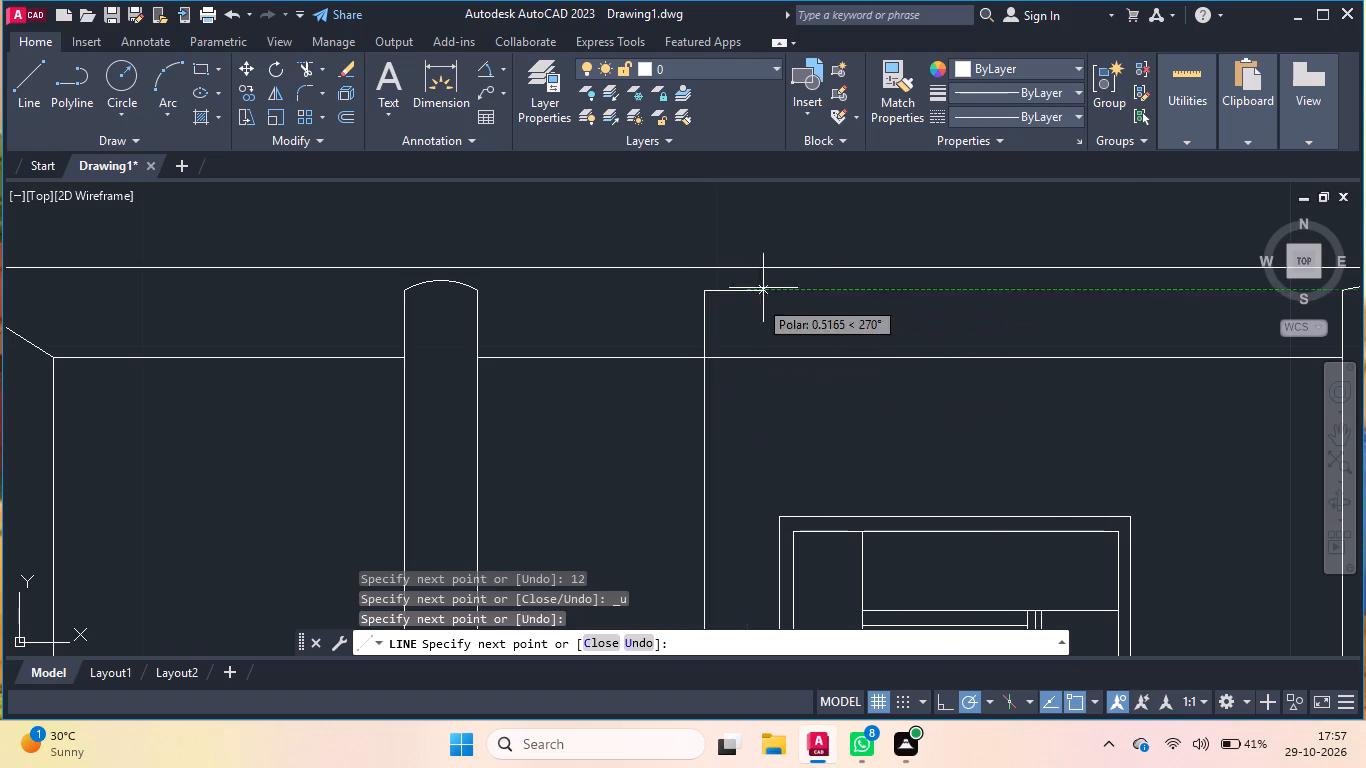
scroll(766, 275, down, 2)
scroll(752, 563, up, 5)
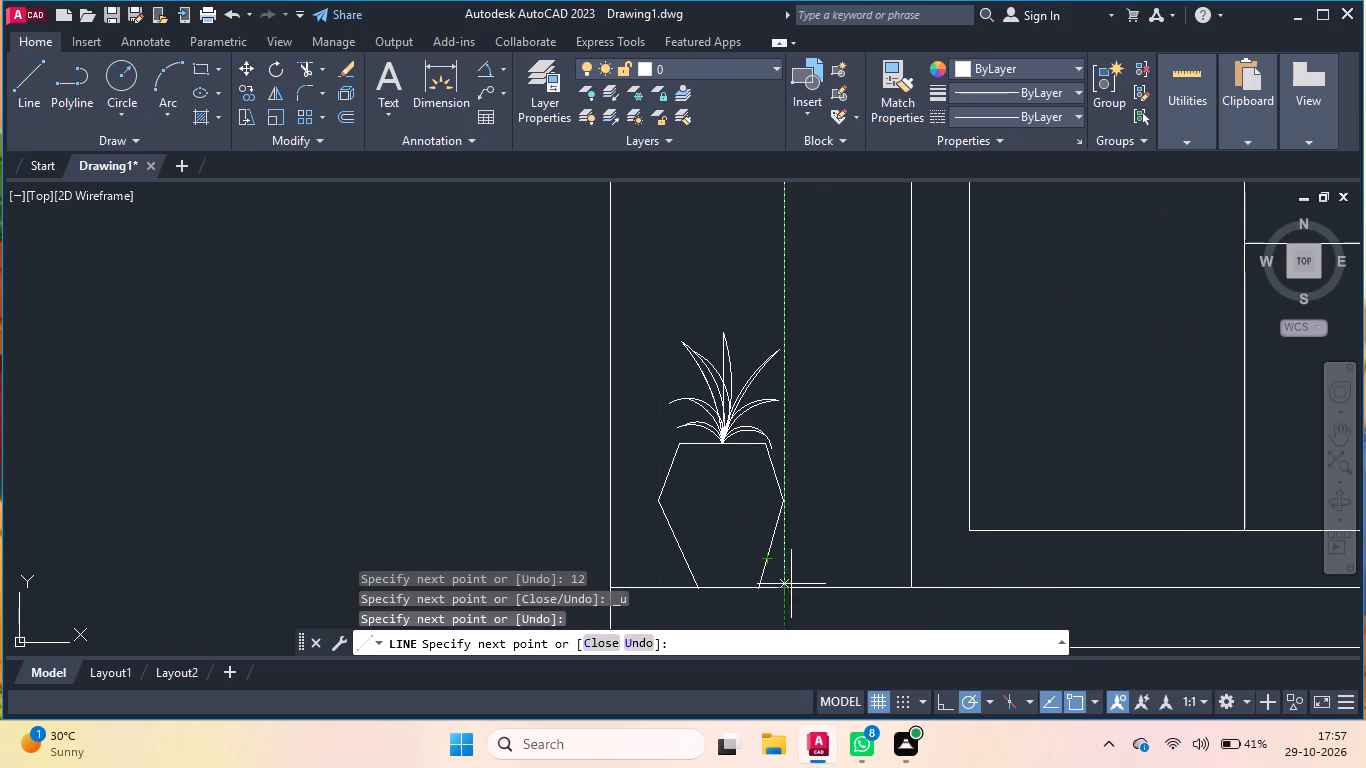
click(786, 588)
key(Return)
key(Return)
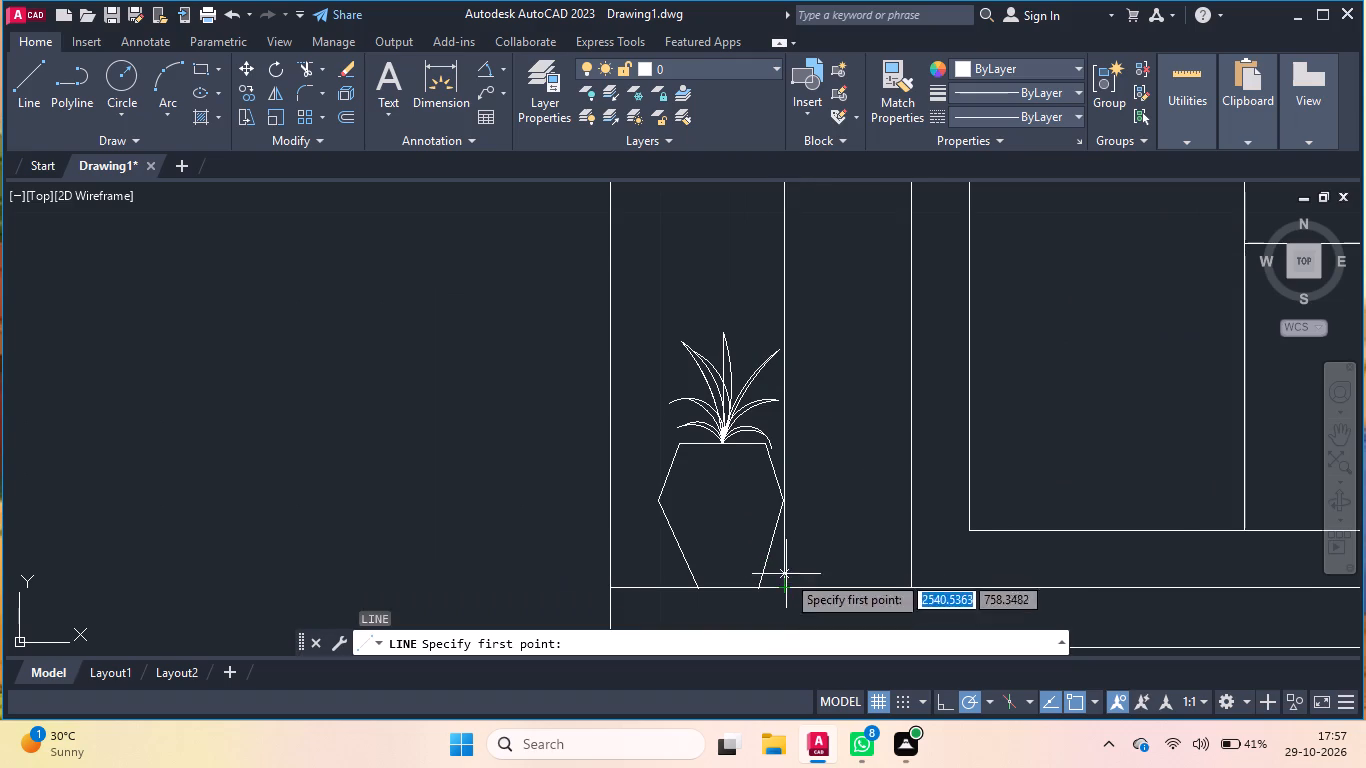
key(Return)
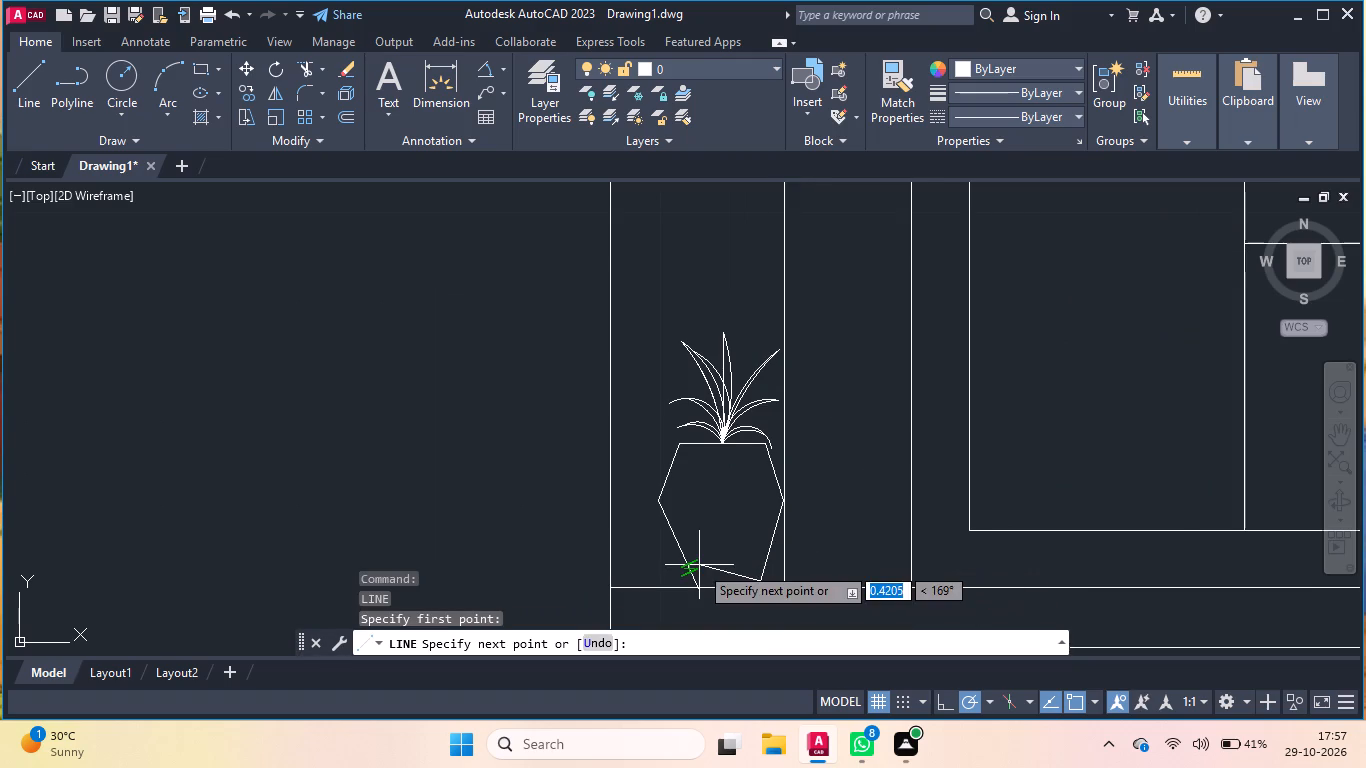
key(Return)
Move the potted plant left of the door about 0.57 units horizontally toward the door frame.
click(645, 337)
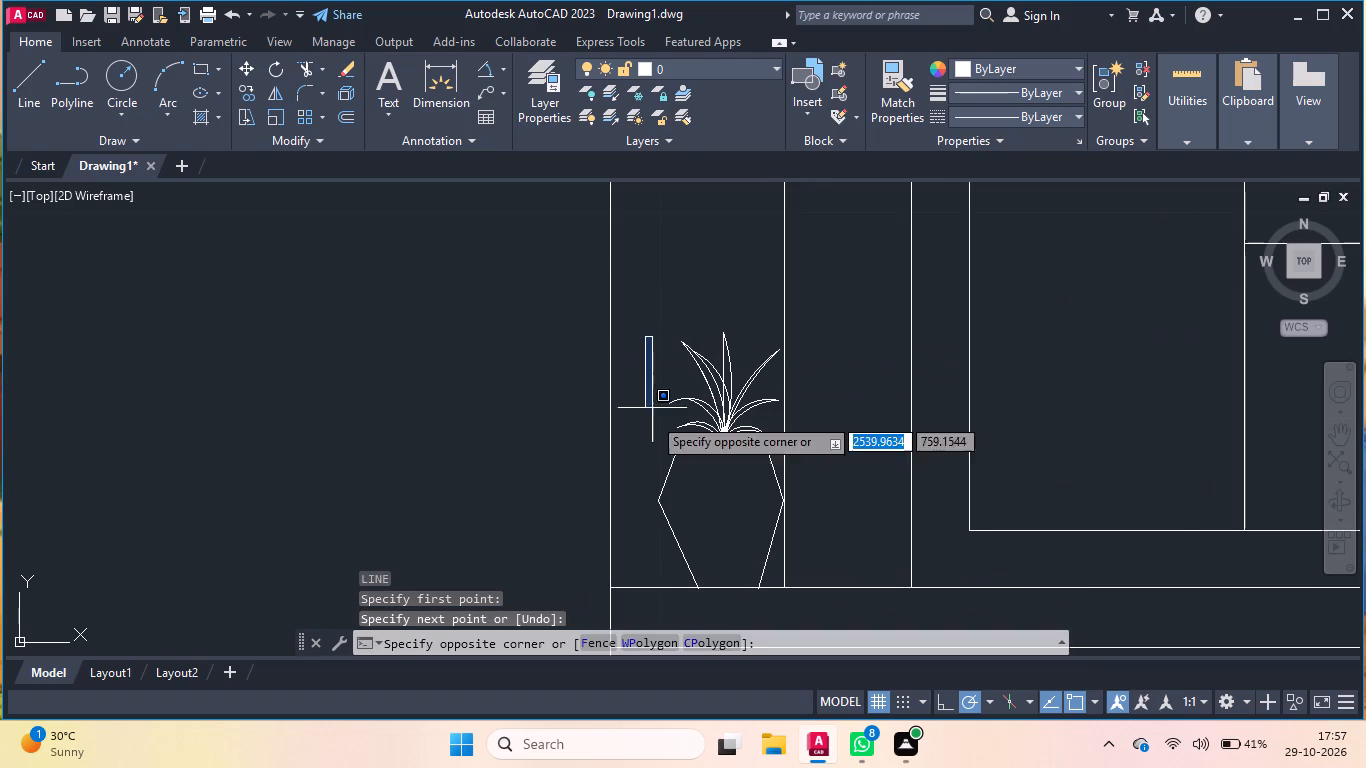
click(774, 561)
click(777, 560)
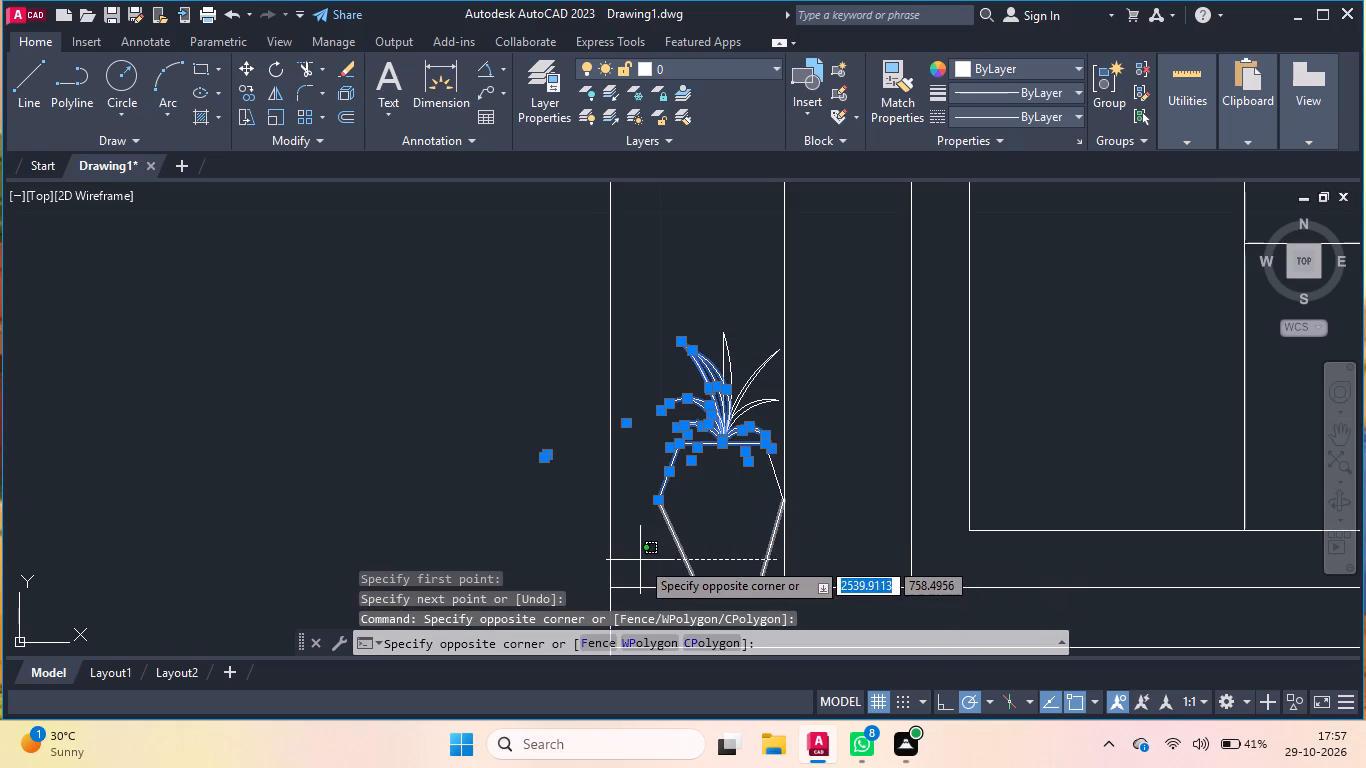
click(615, 352)
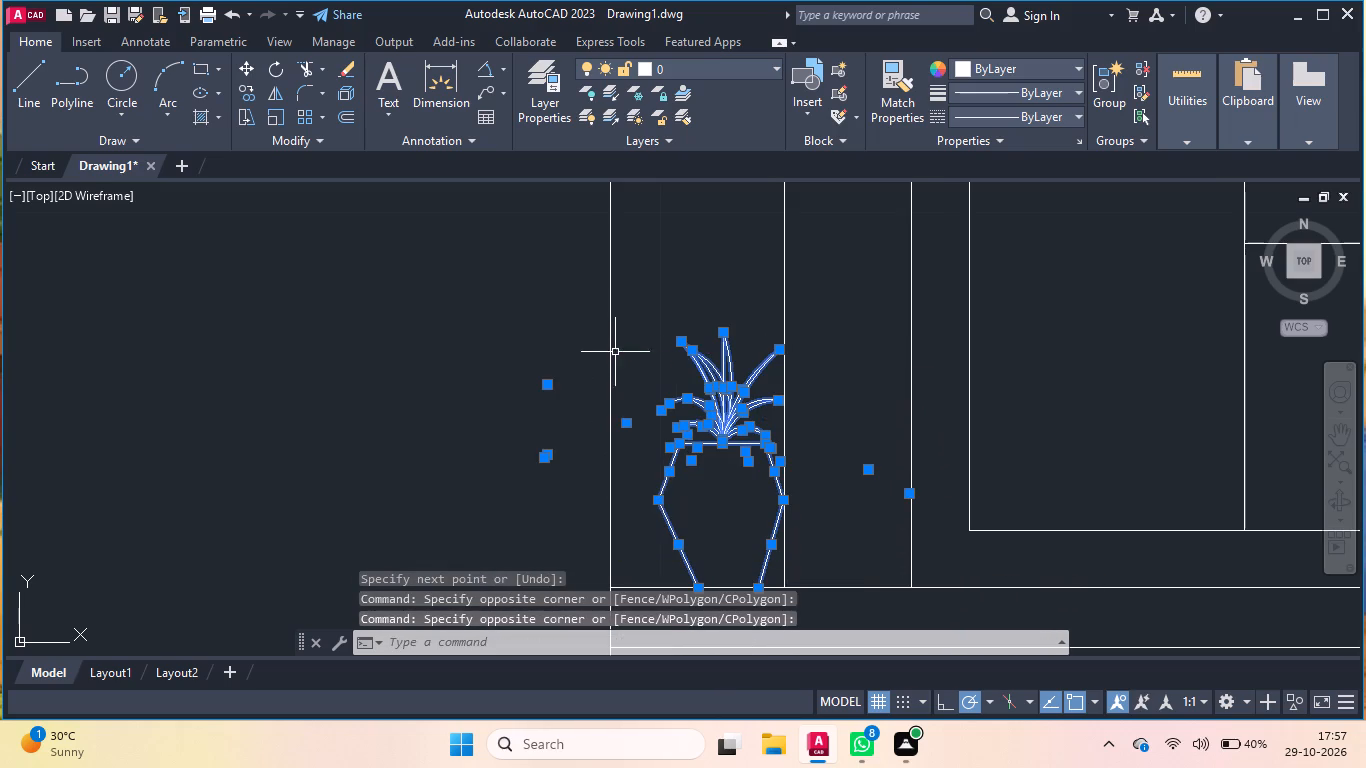
key(m)
key(Return)
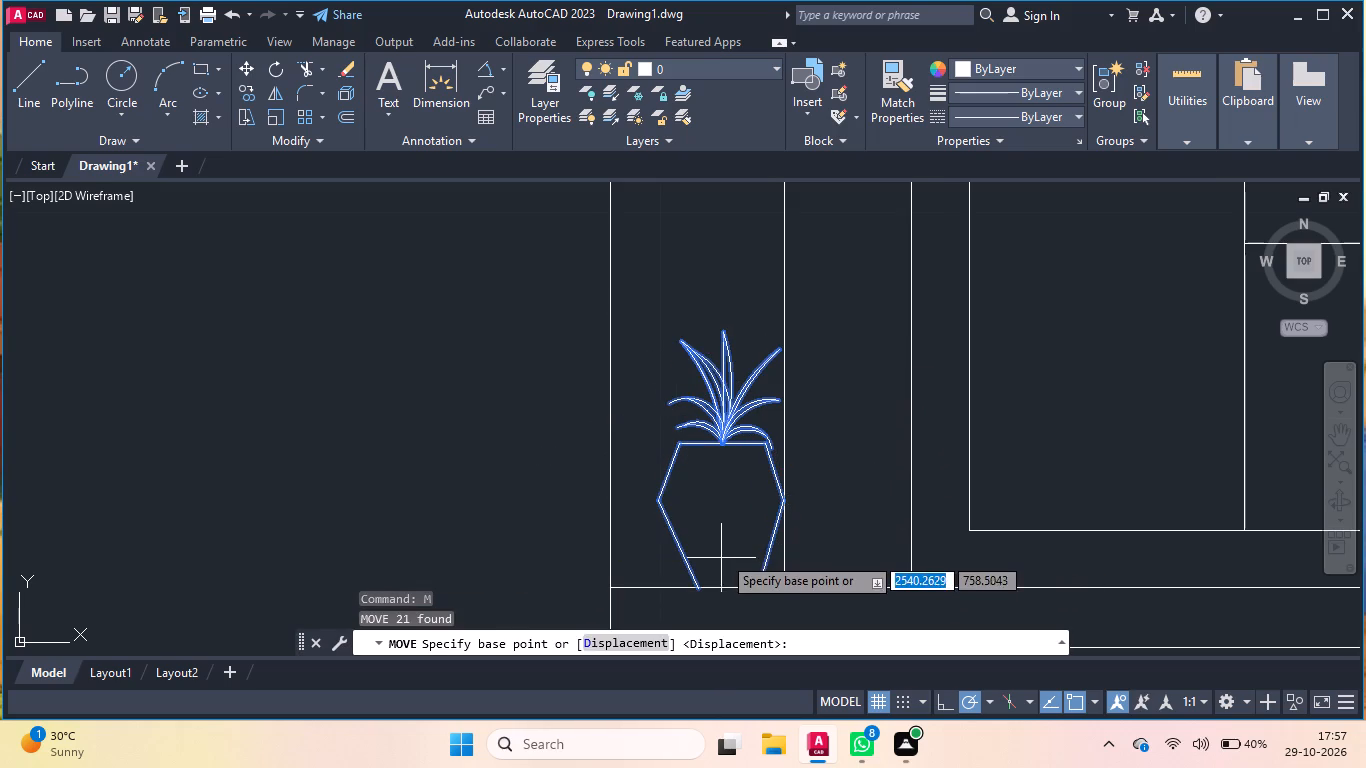
click(726, 427)
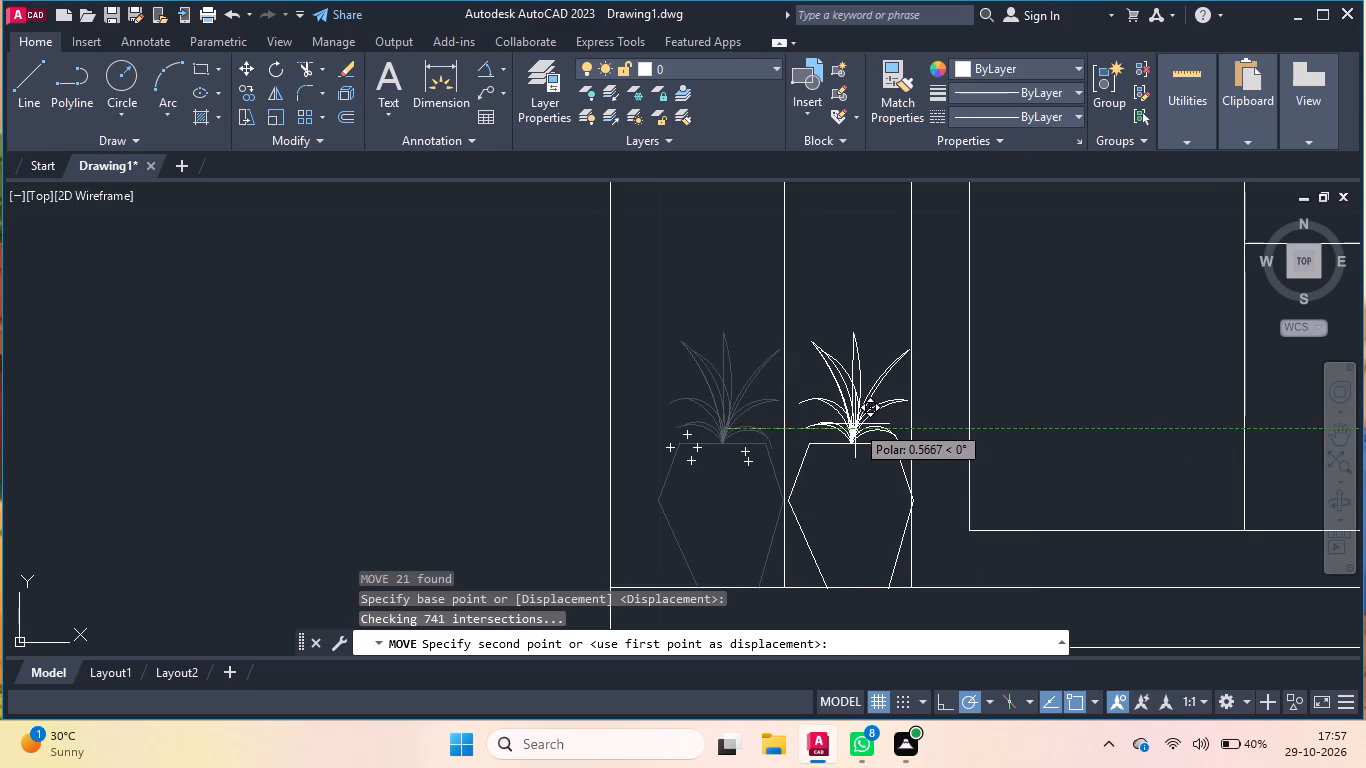
click(856, 424)
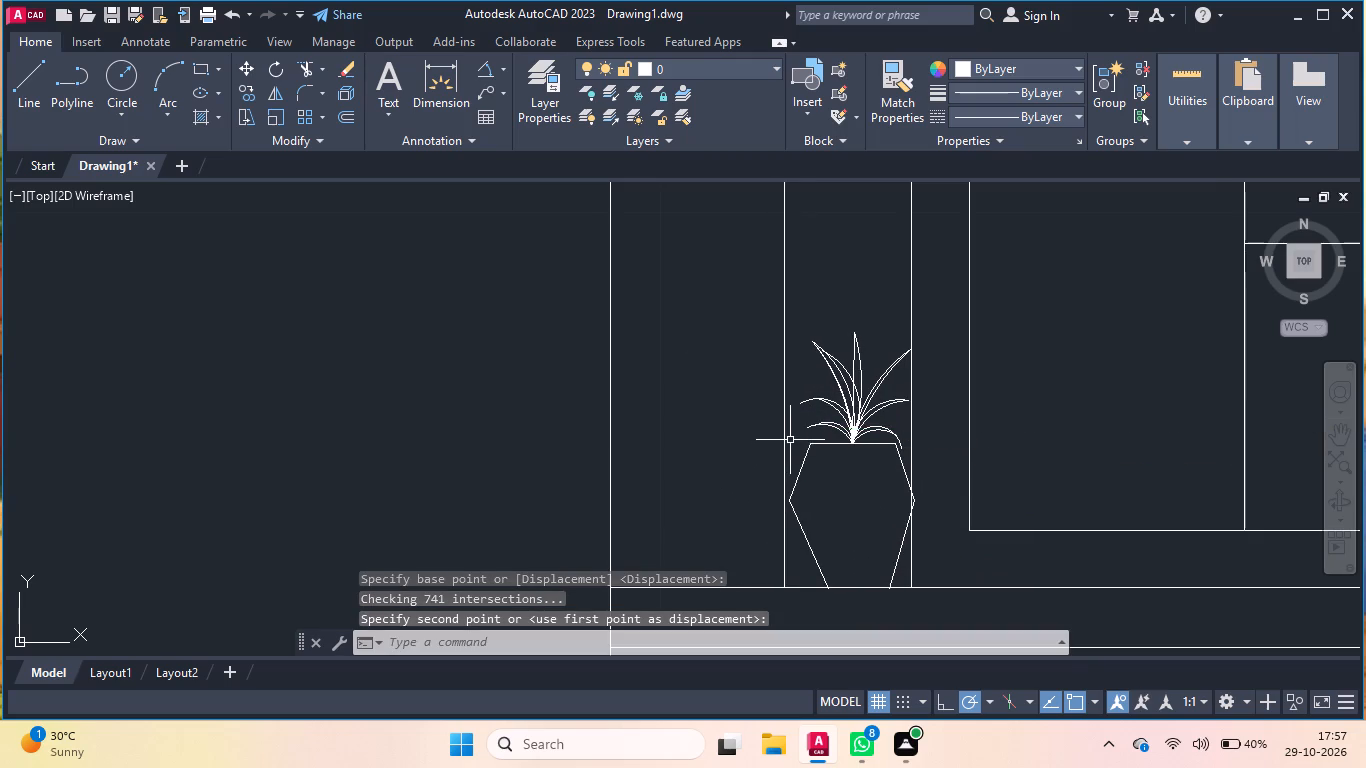
Erase the new post's inner vertical line just left of the moved plant.
click(785, 442)
key(Delete)
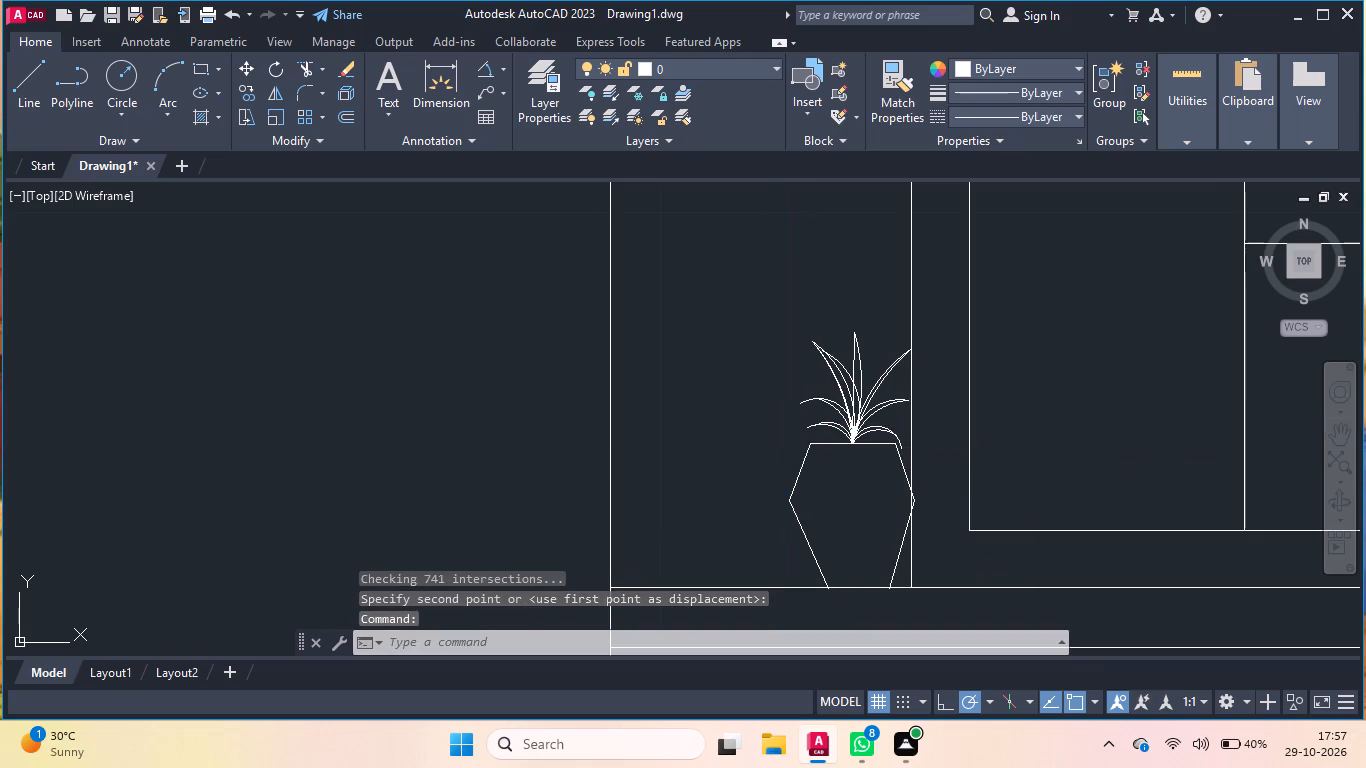
Move the potted plant slightly left so that it clears the door frame's outer edge.
scroll(890, 475, up, 1)
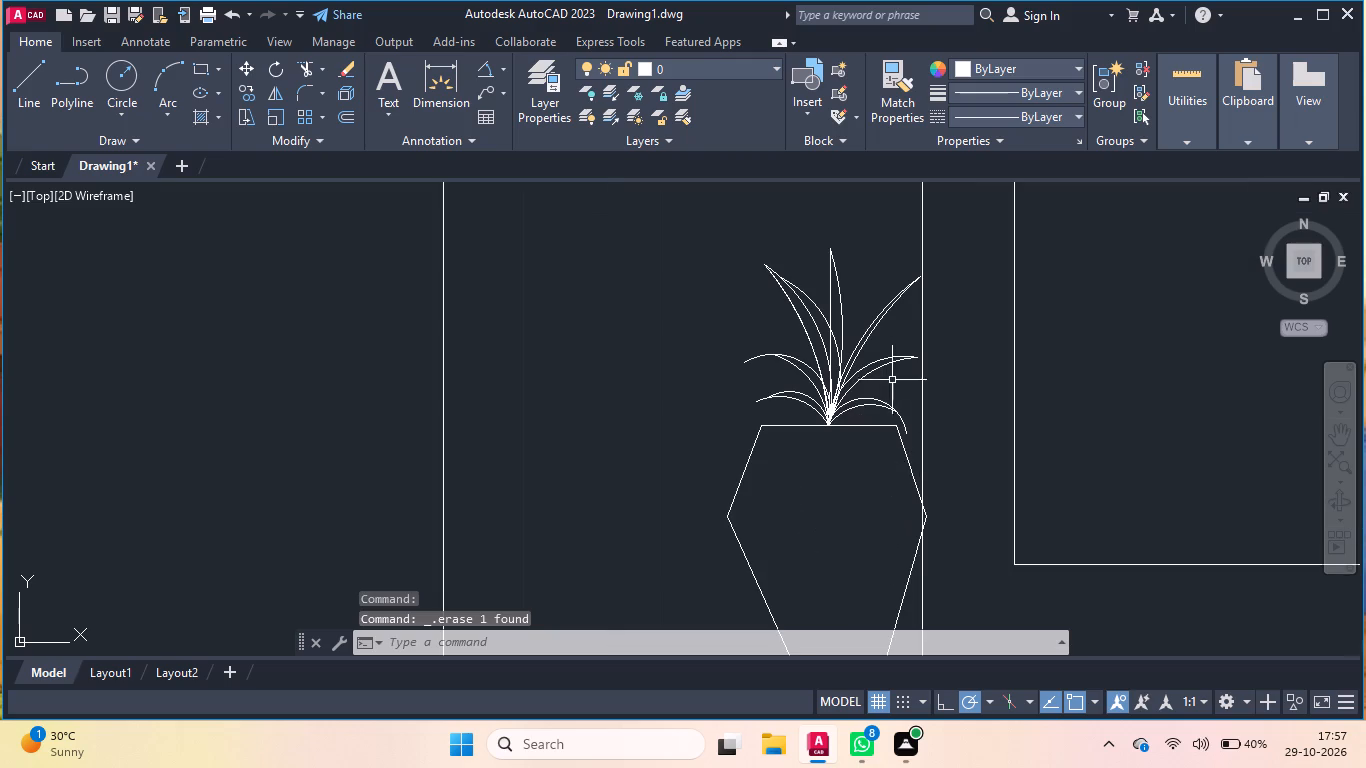
click(883, 291)
click(705, 534)
scroll(705, 524, down, 2)
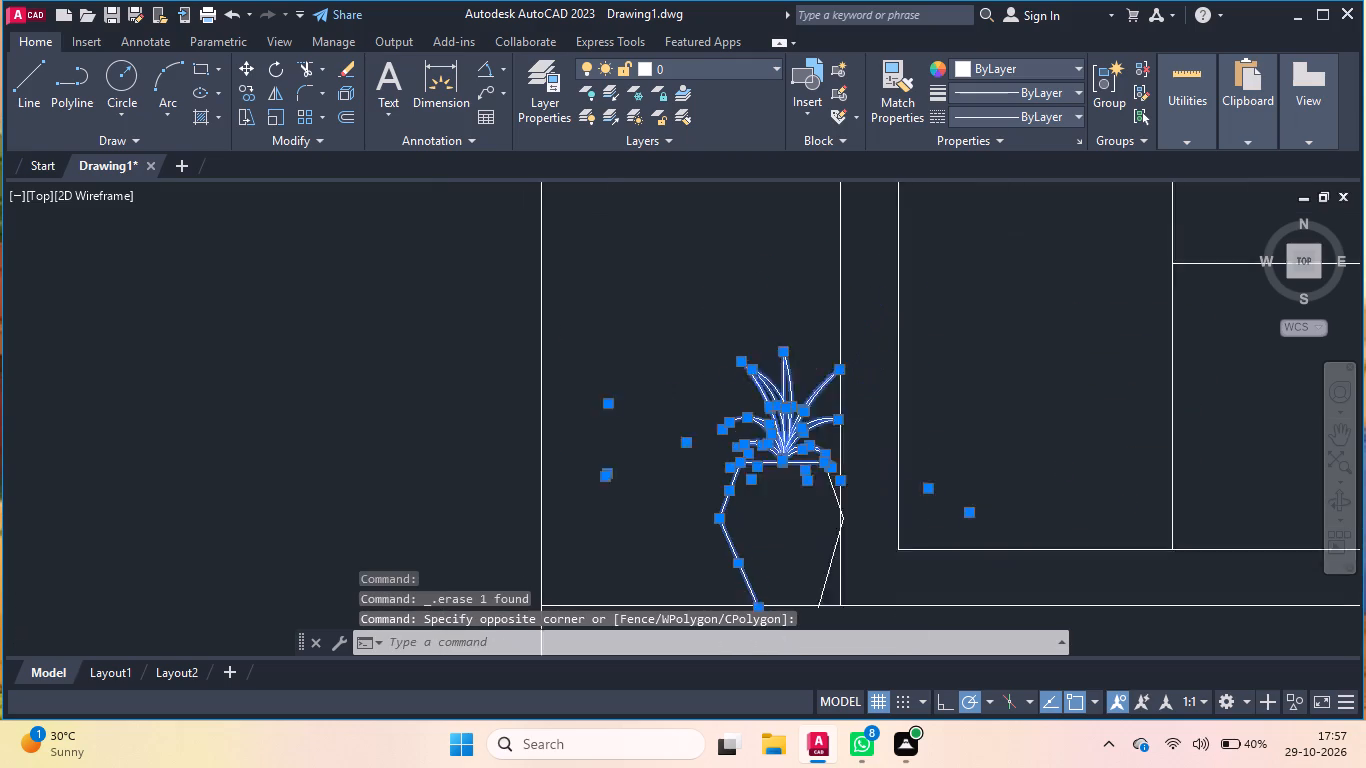
scroll(771, 565, up, 2)
click(793, 548)
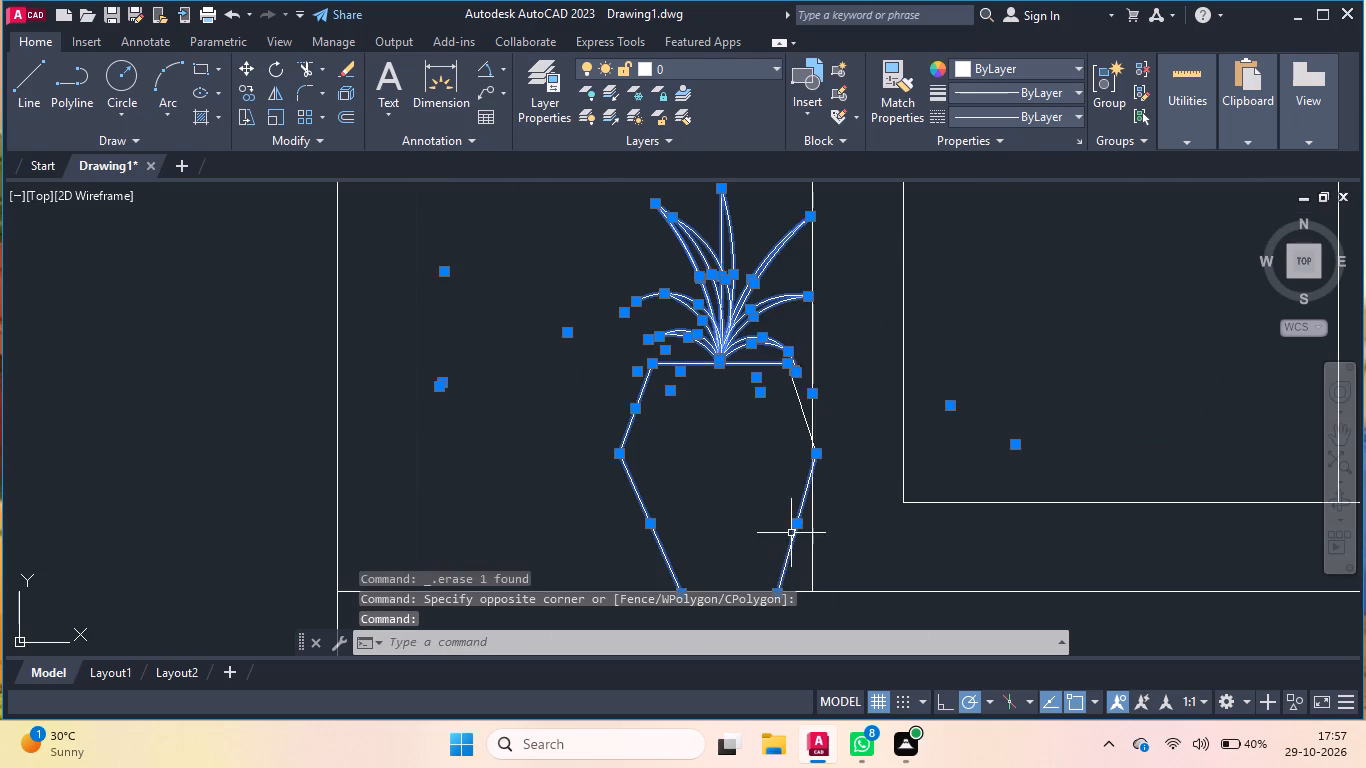
click(804, 406)
scroll(784, 410, down, 1)
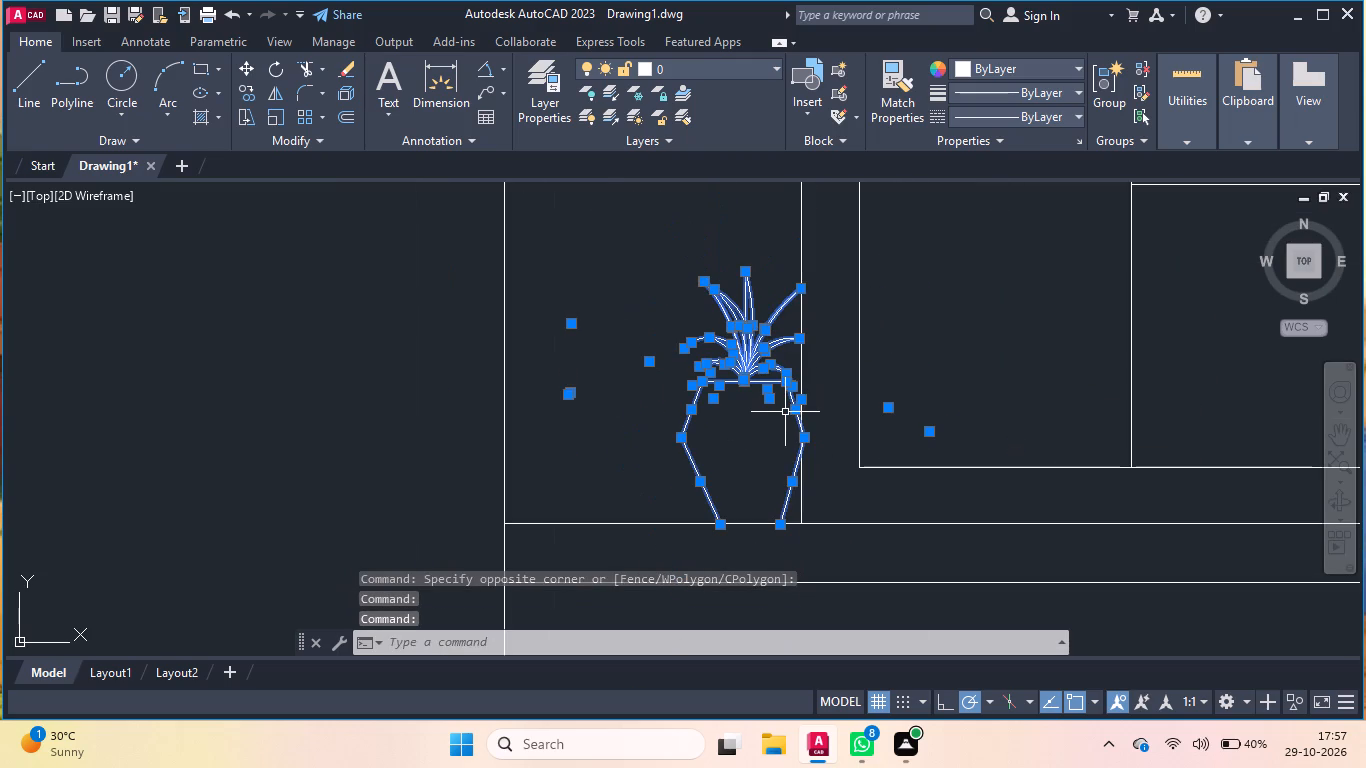
key(m)
key(Return)
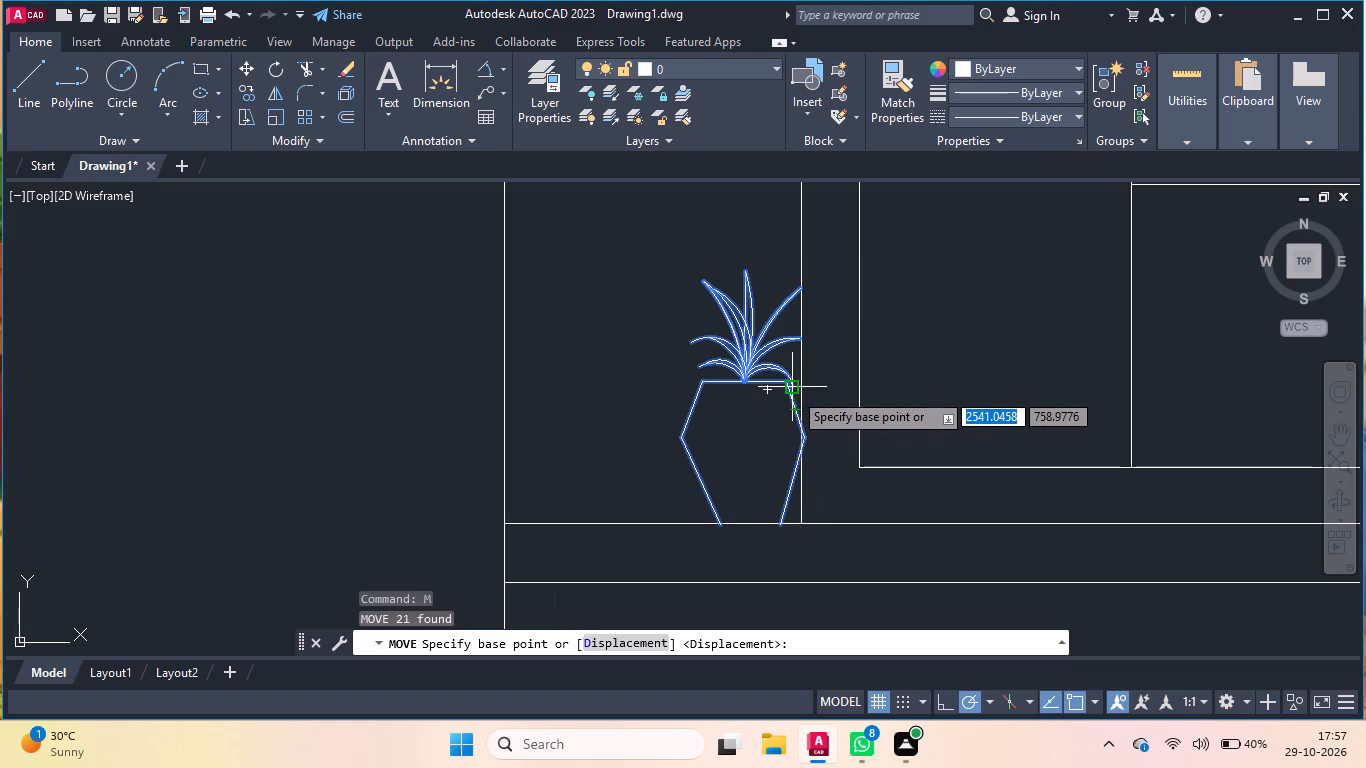
click(792, 384)
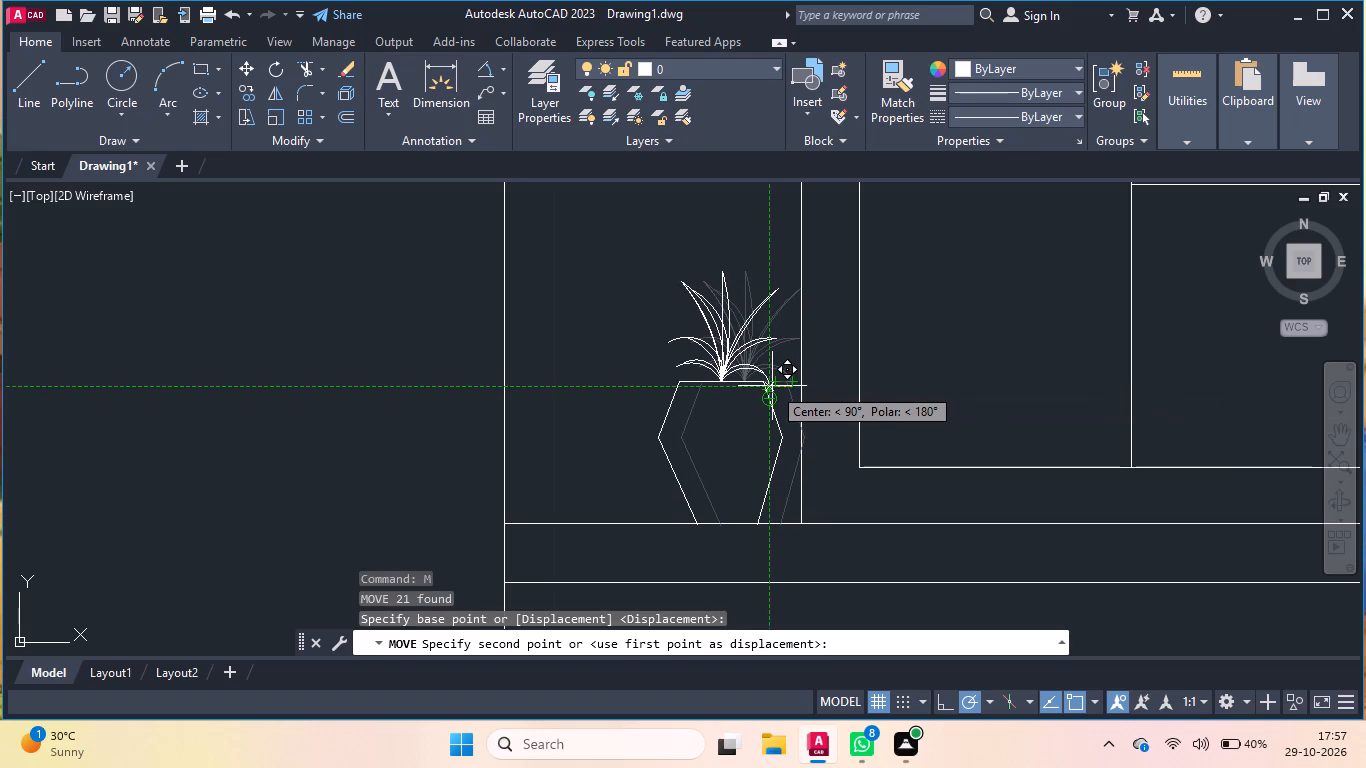
click(772, 386)
Draw a vertical line about 12.5 units long from the platform's top line, left of the plant, up to the short top segment.
key(l)
key(Return)
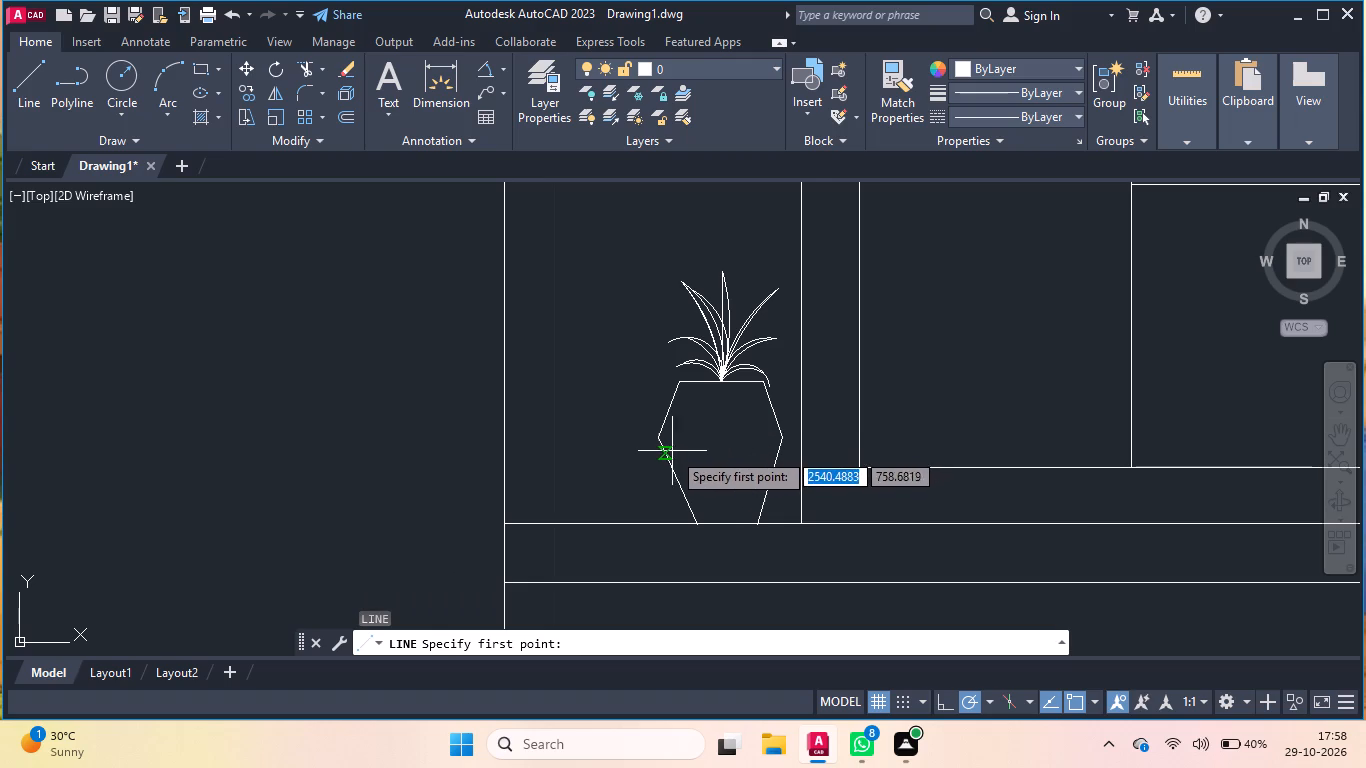
click(635, 525)
scroll(621, 515, down, 2)
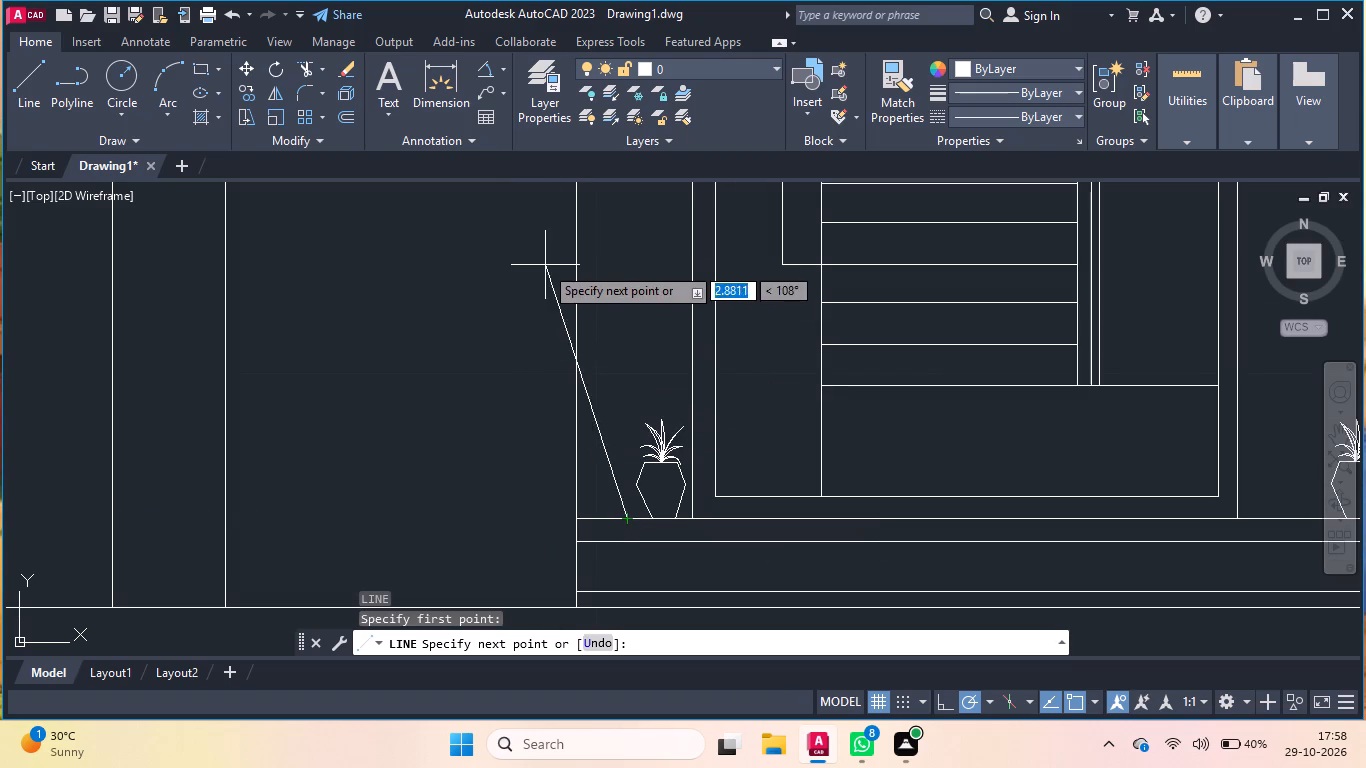
scroll(596, 274, down, 4)
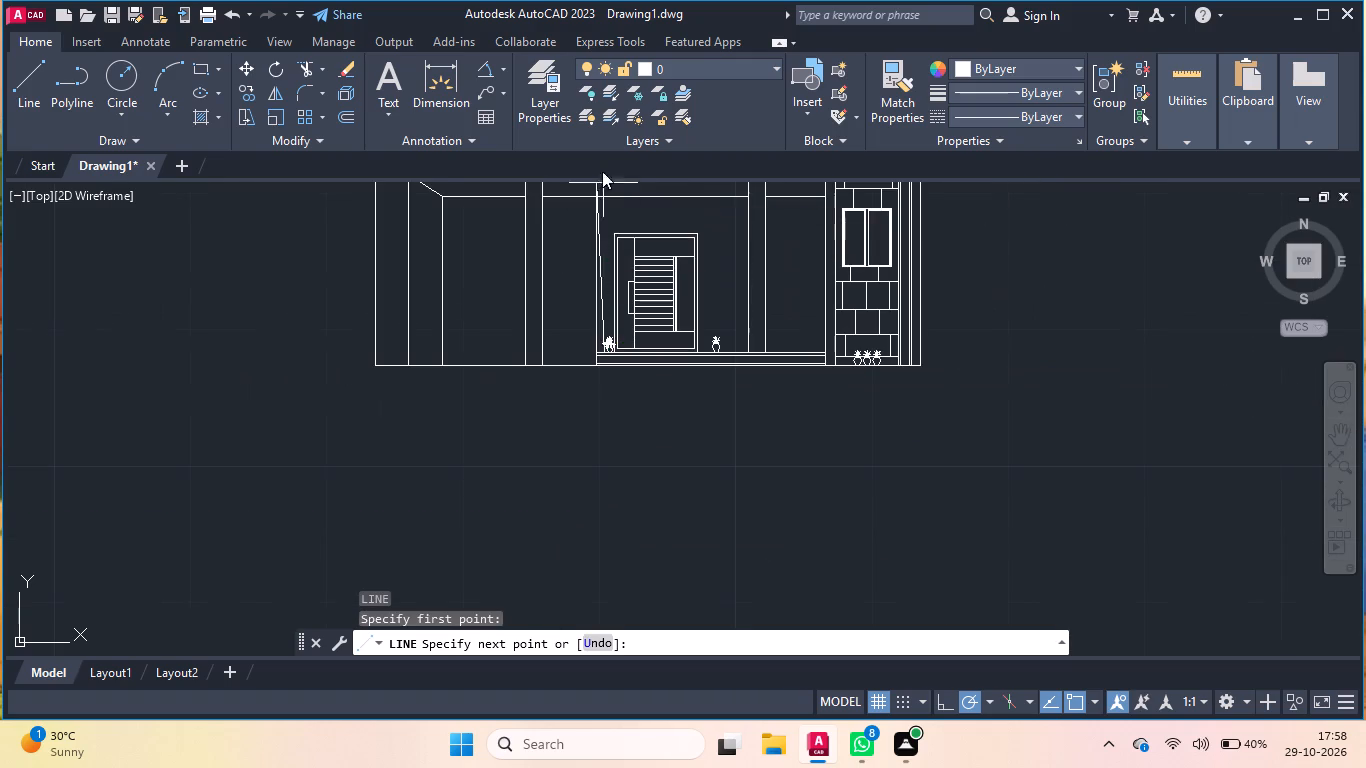
scroll(597, 395, down, 1)
scroll(603, 287, up, 3)
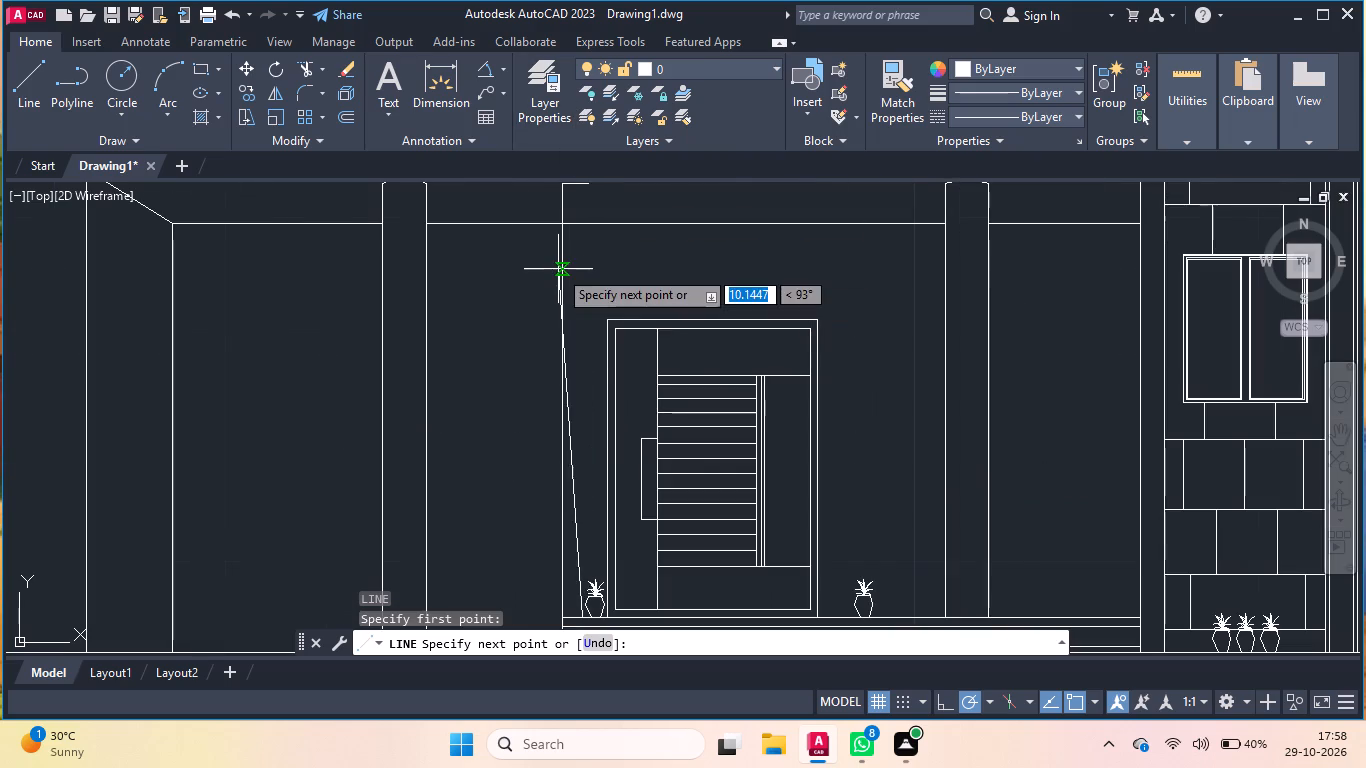
scroll(558, 269, down, 1)
scroll(573, 210, up, 4)
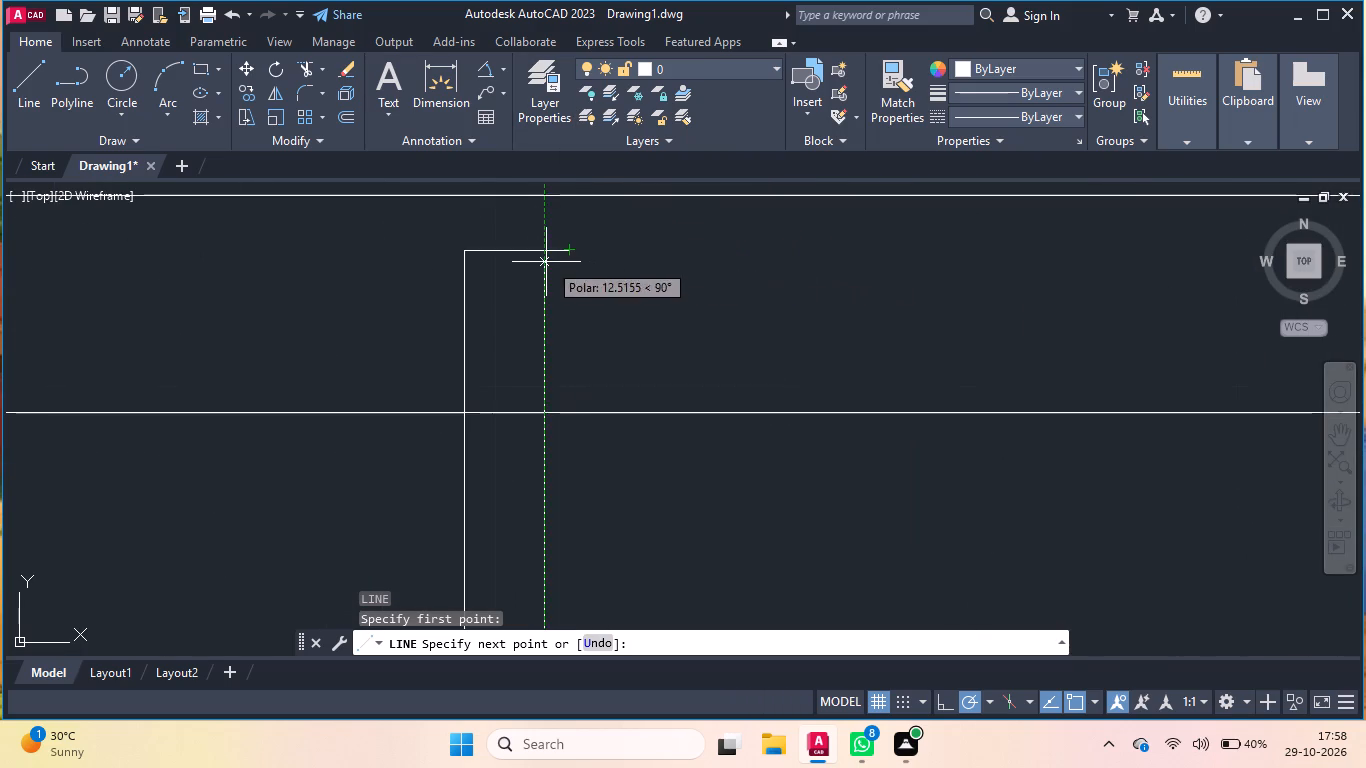
click(542, 254)
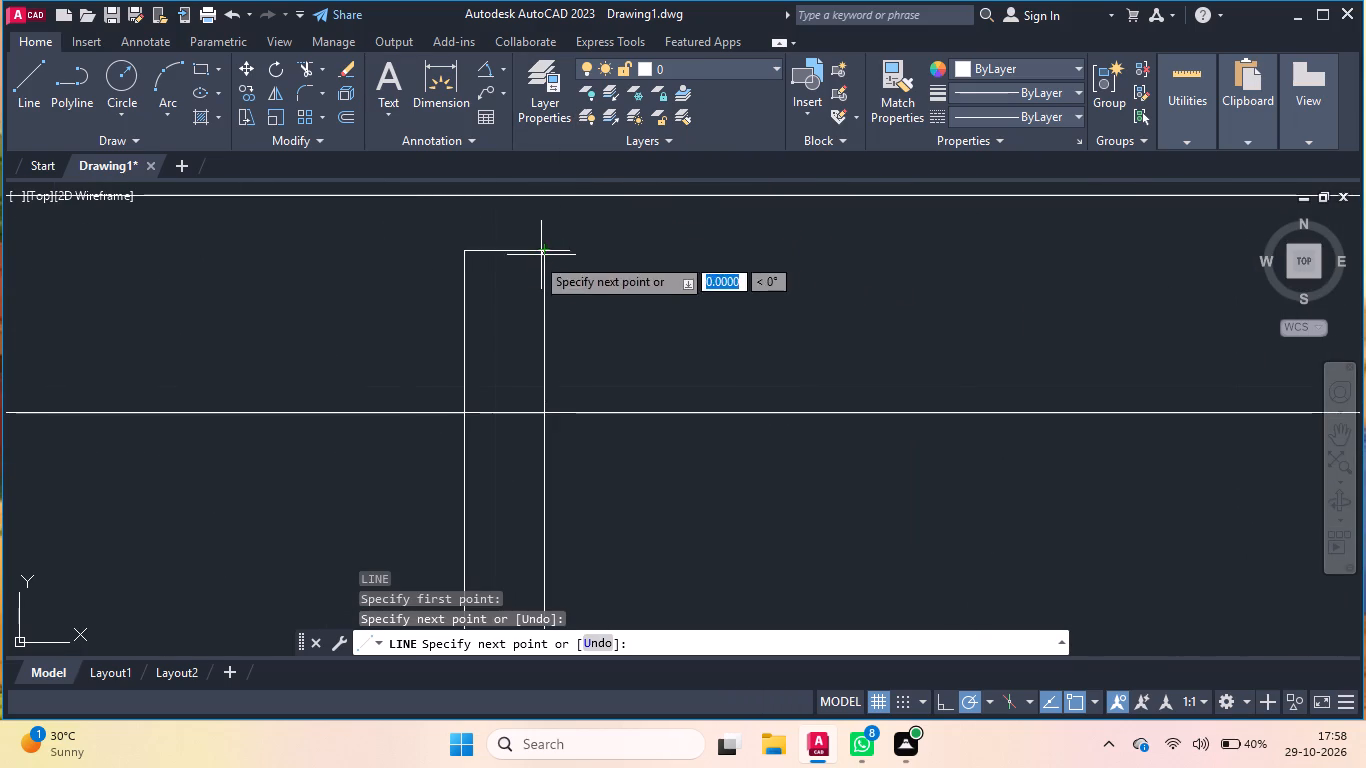
Trim away the short horizontal top segment between and beyond the new post's two vertical lines.
click(299, 59)
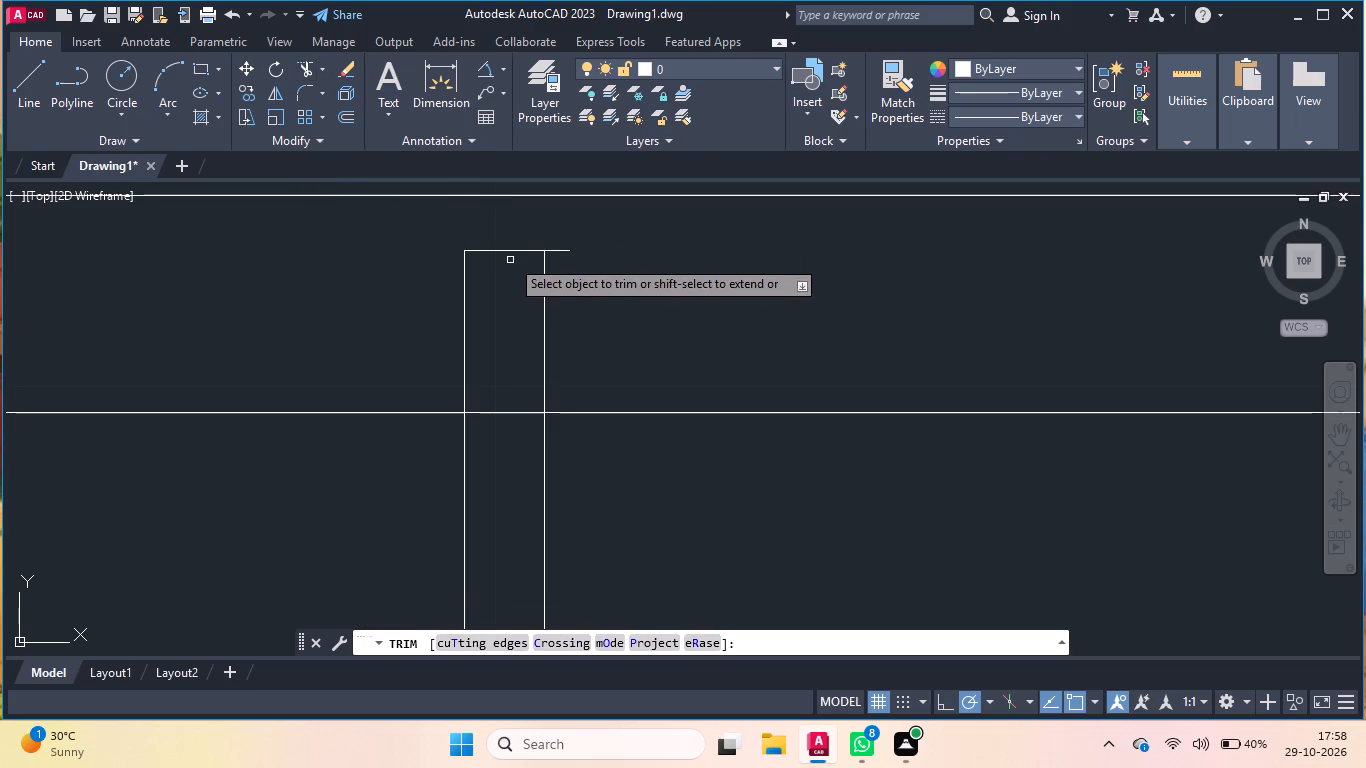
click(509, 251)
click(556, 250)
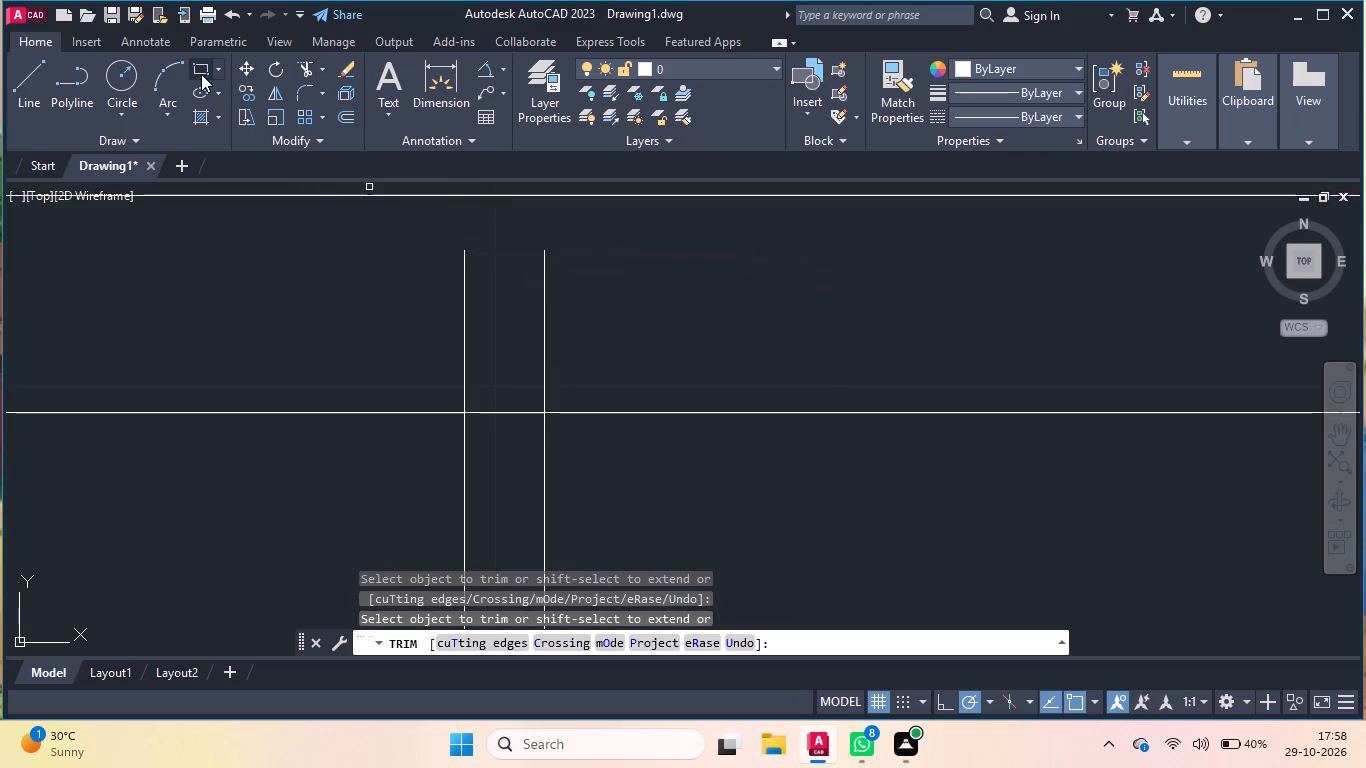
Cap the narrow post with a three-point arc across the tops of its two vertical lines and trim the arc's overhang.
click(163, 70)
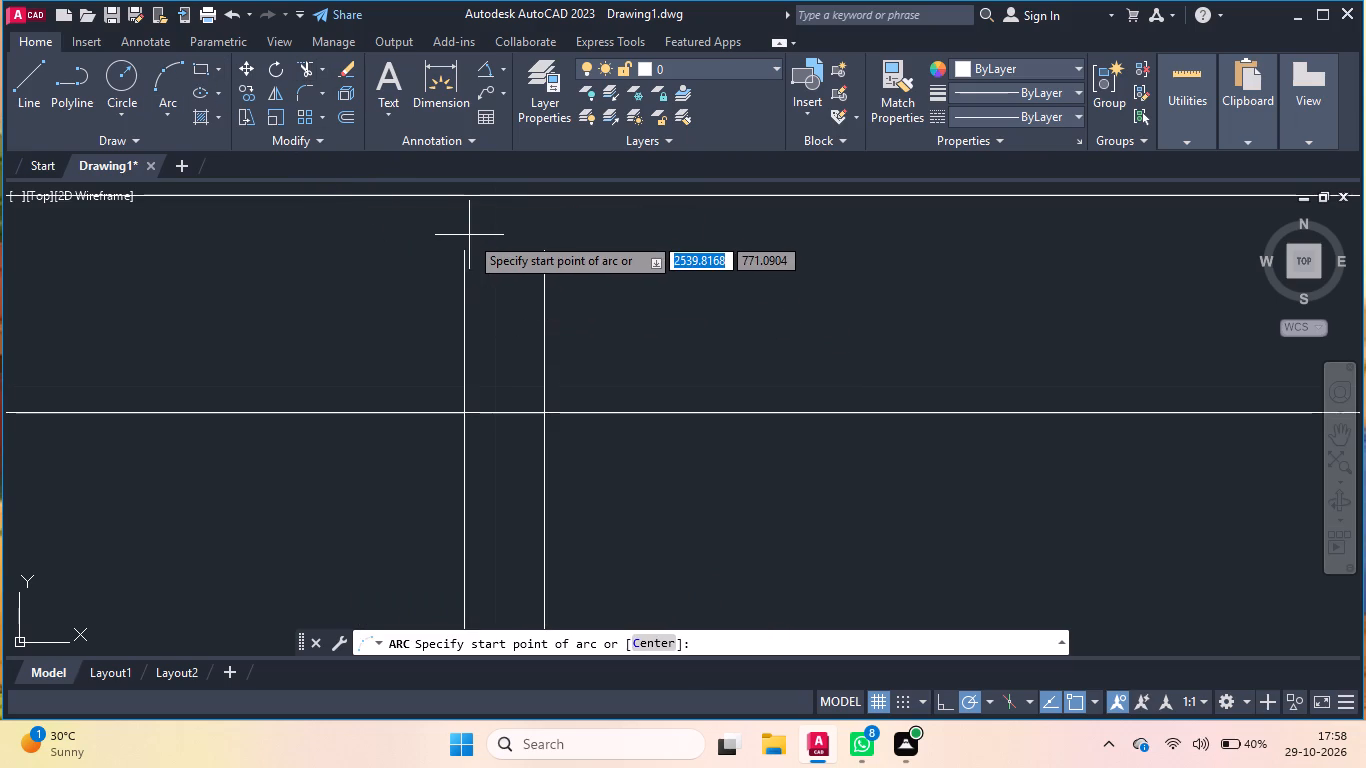
click(463, 251)
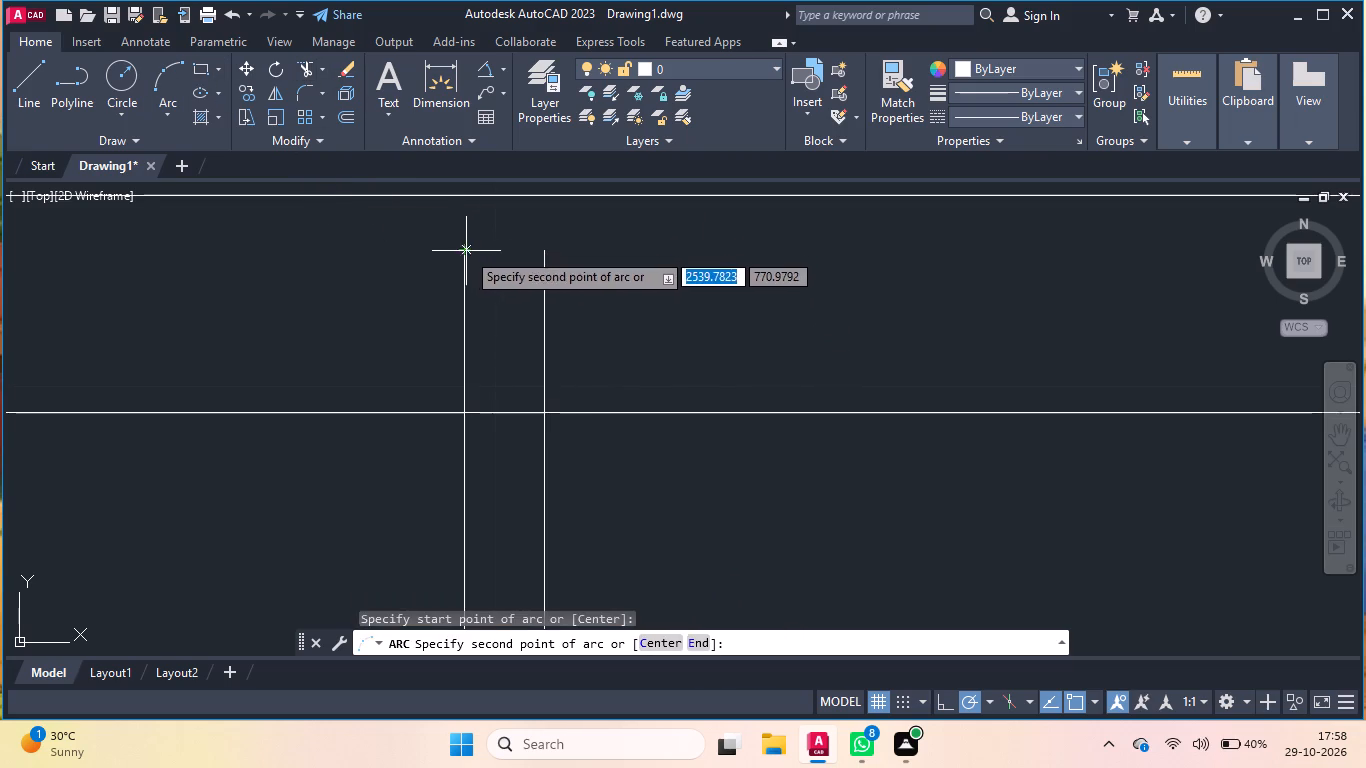
click(544, 253)
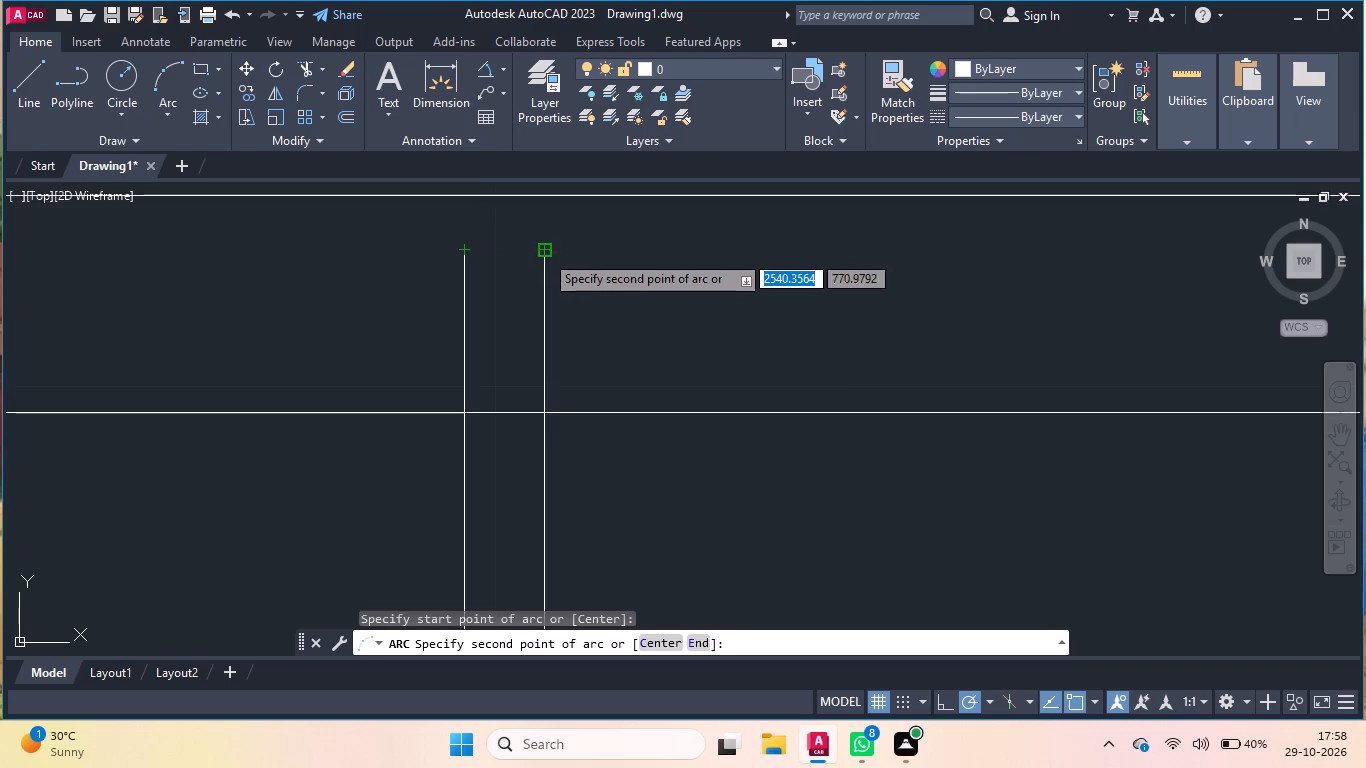
click(557, 269)
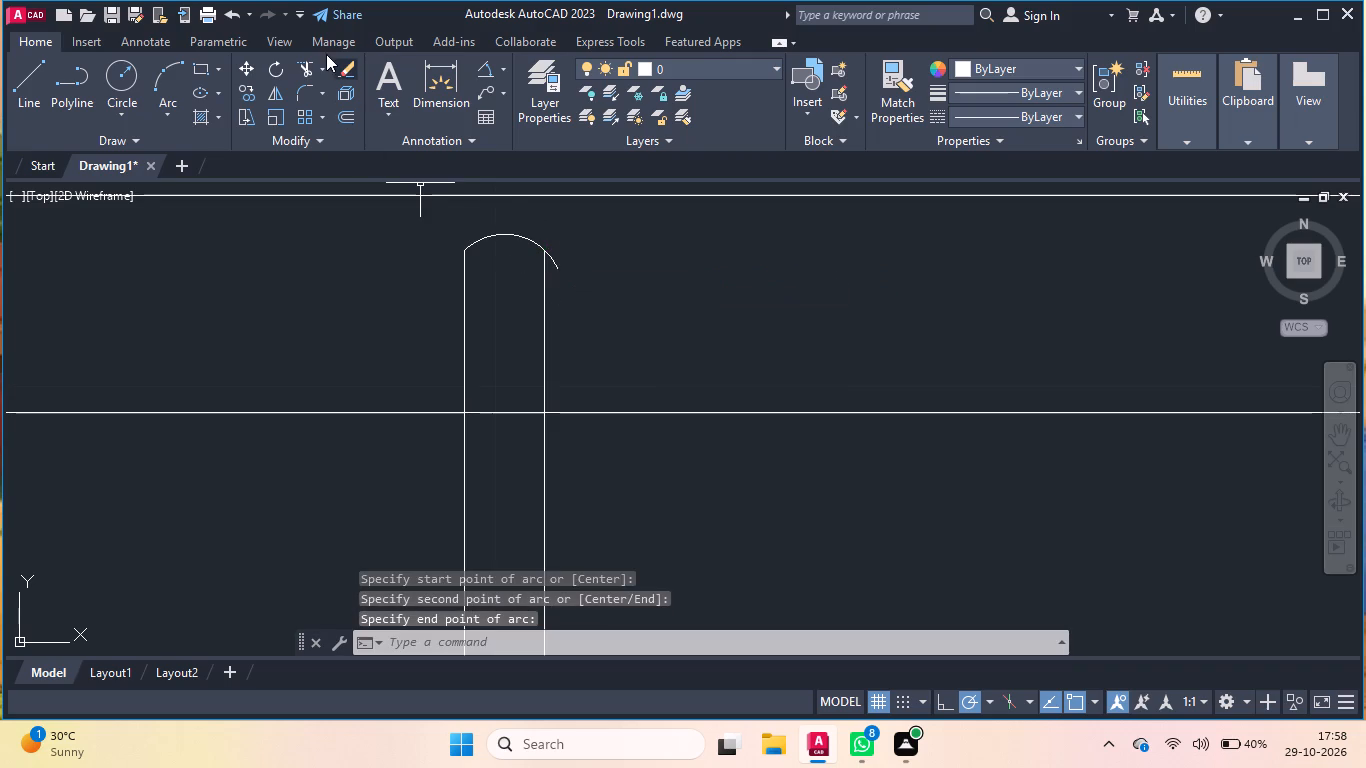
click(299, 64)
click(551, 261)
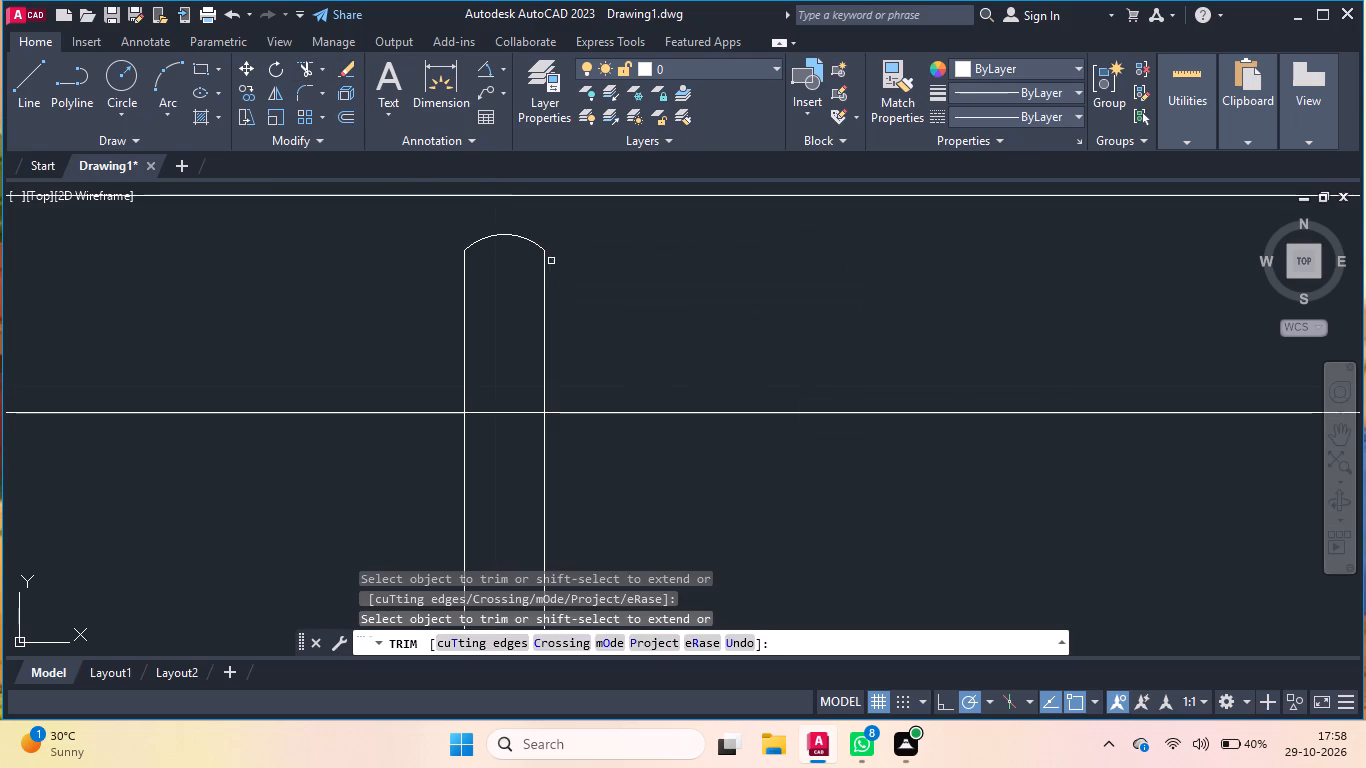
Trim away the leftmost arched post, including its two vertical lines, its arched top and the stubs above the ground line.
scroll(870, 507, down, 2)
scroll(672, 471, down, 3)
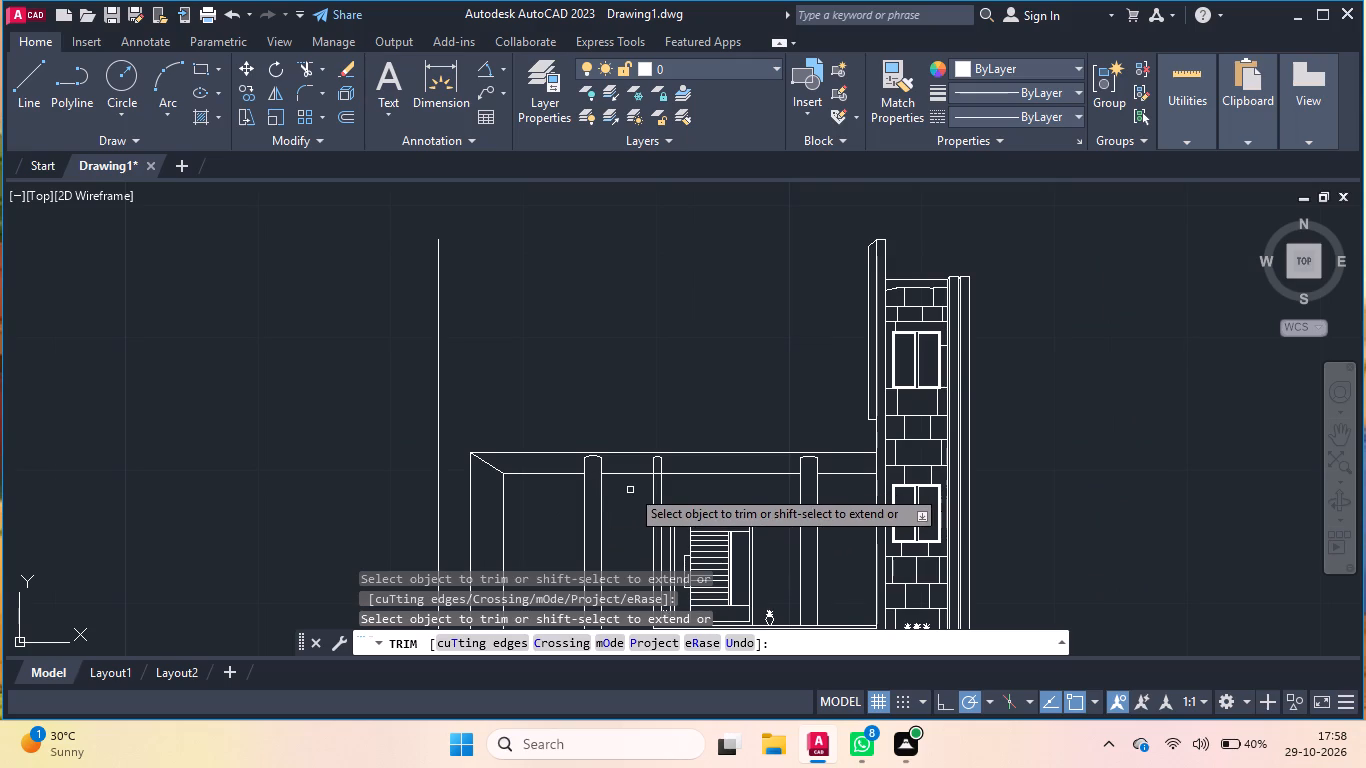
scroll(584, 481, down, 3)
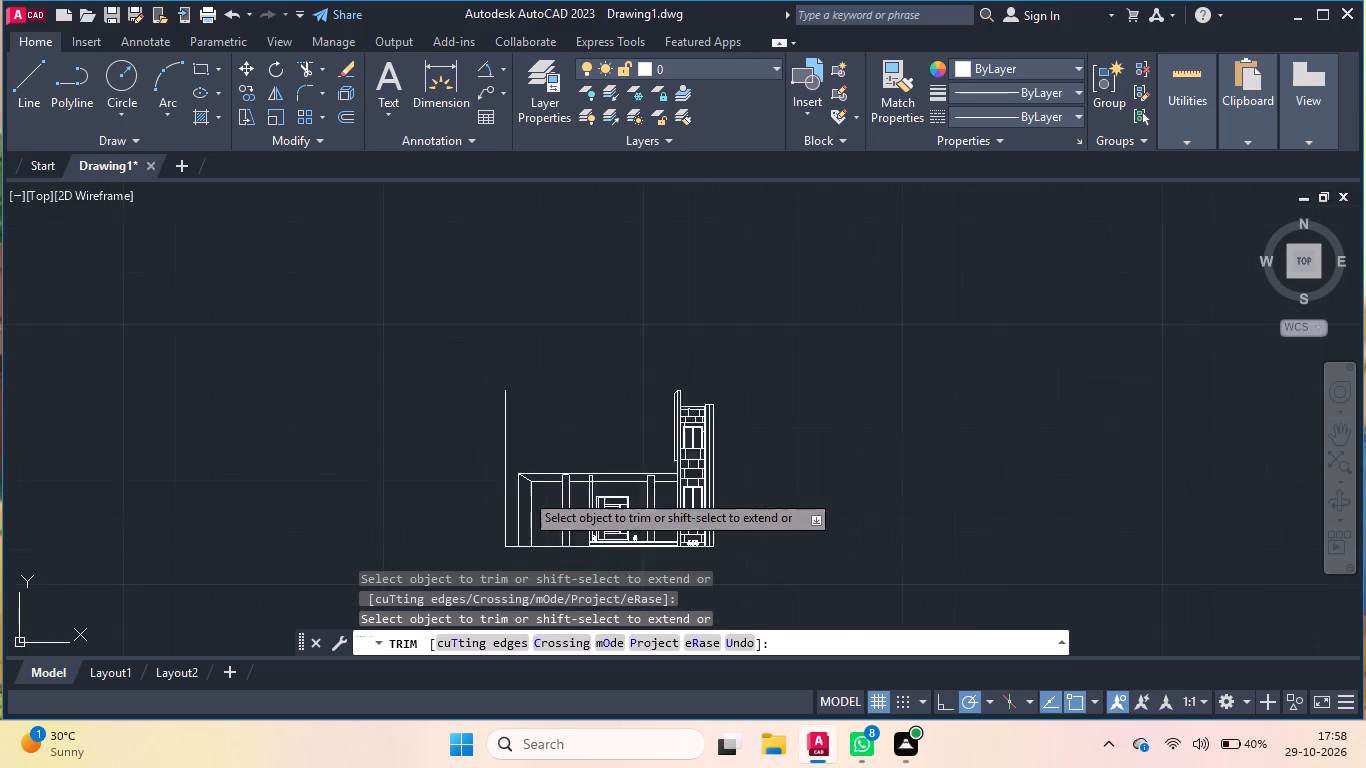
scroll(524, 496, up, 2)
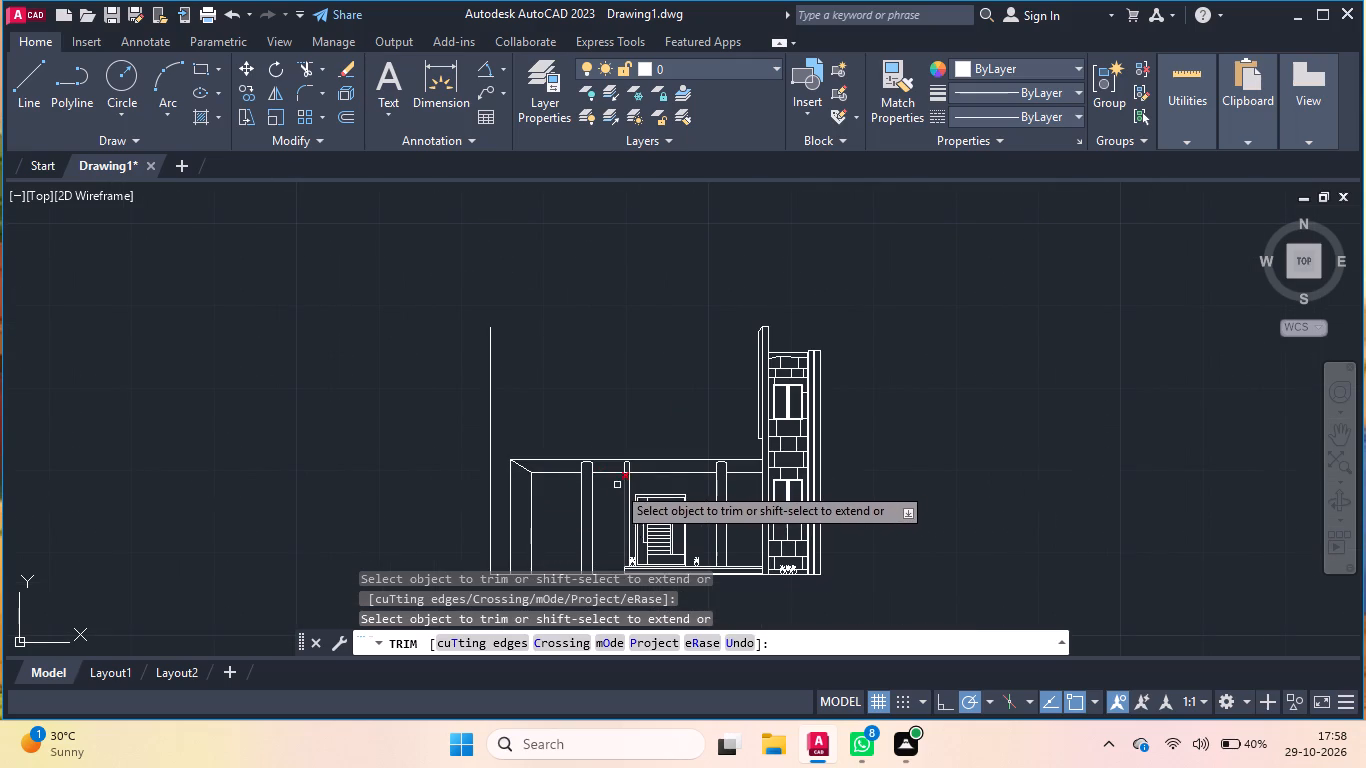
click(610, 489)
click(575, 506)
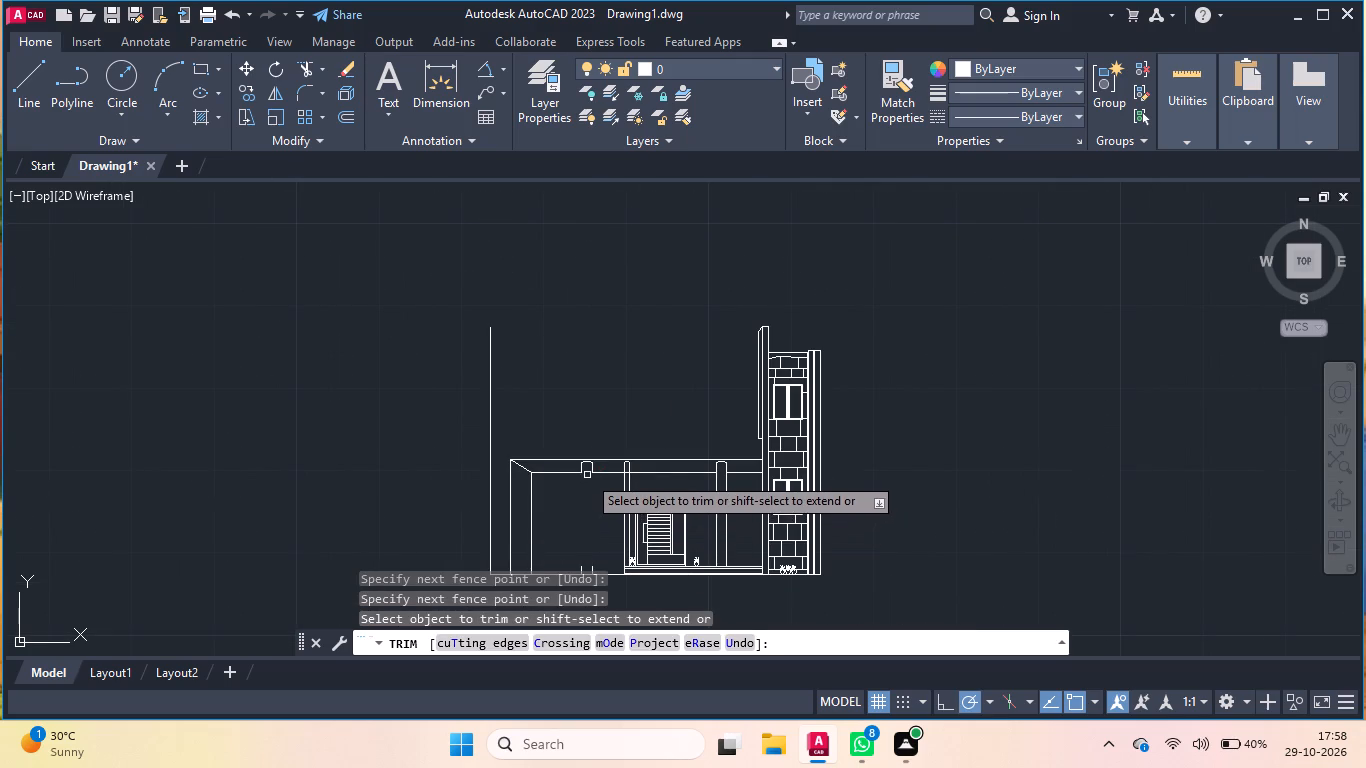
scroll(588, 474, up, 3)
click(618, 433)
click(527, 457)
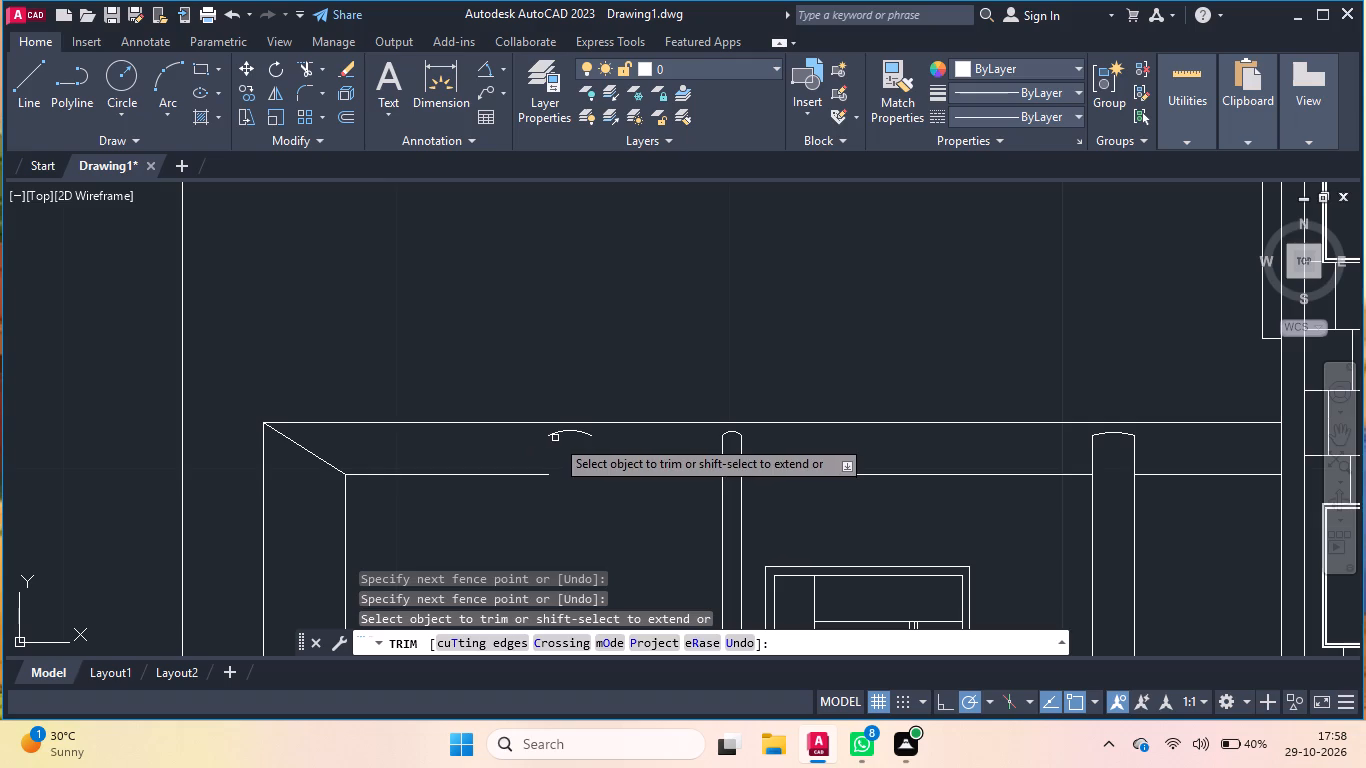
click(560, 433)
scroll(583, 416, down, 3)
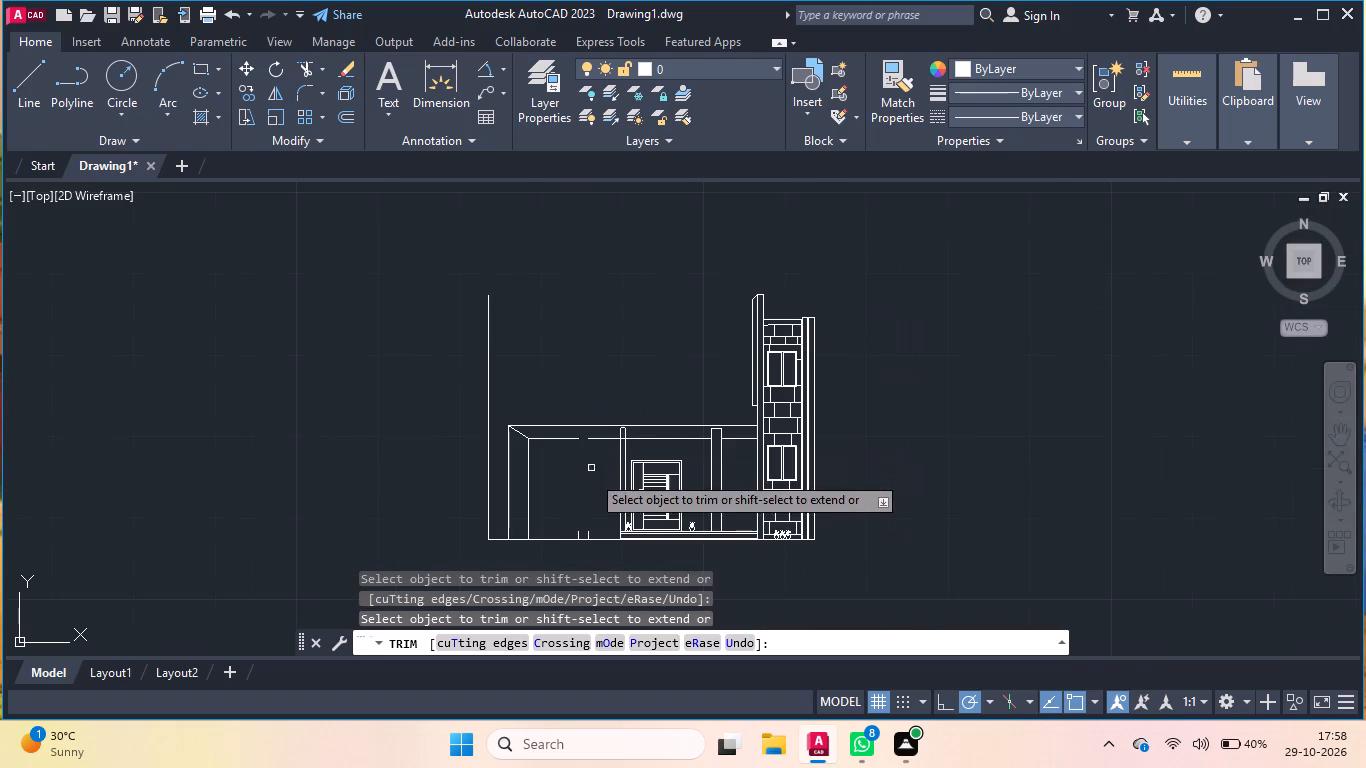
scroll(590, 536, up, 2)
click(608, 524)
click(525, 543)
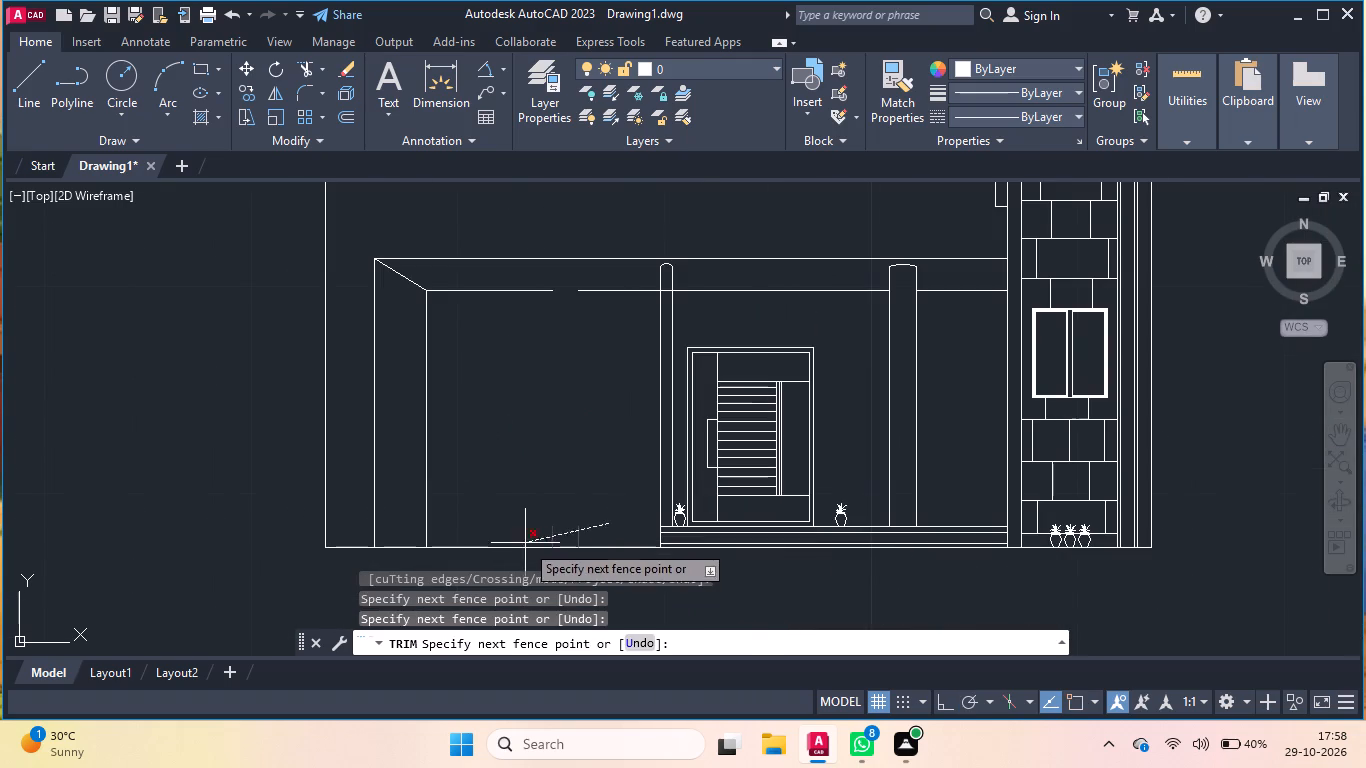
scroll(701, 491, up, 1)
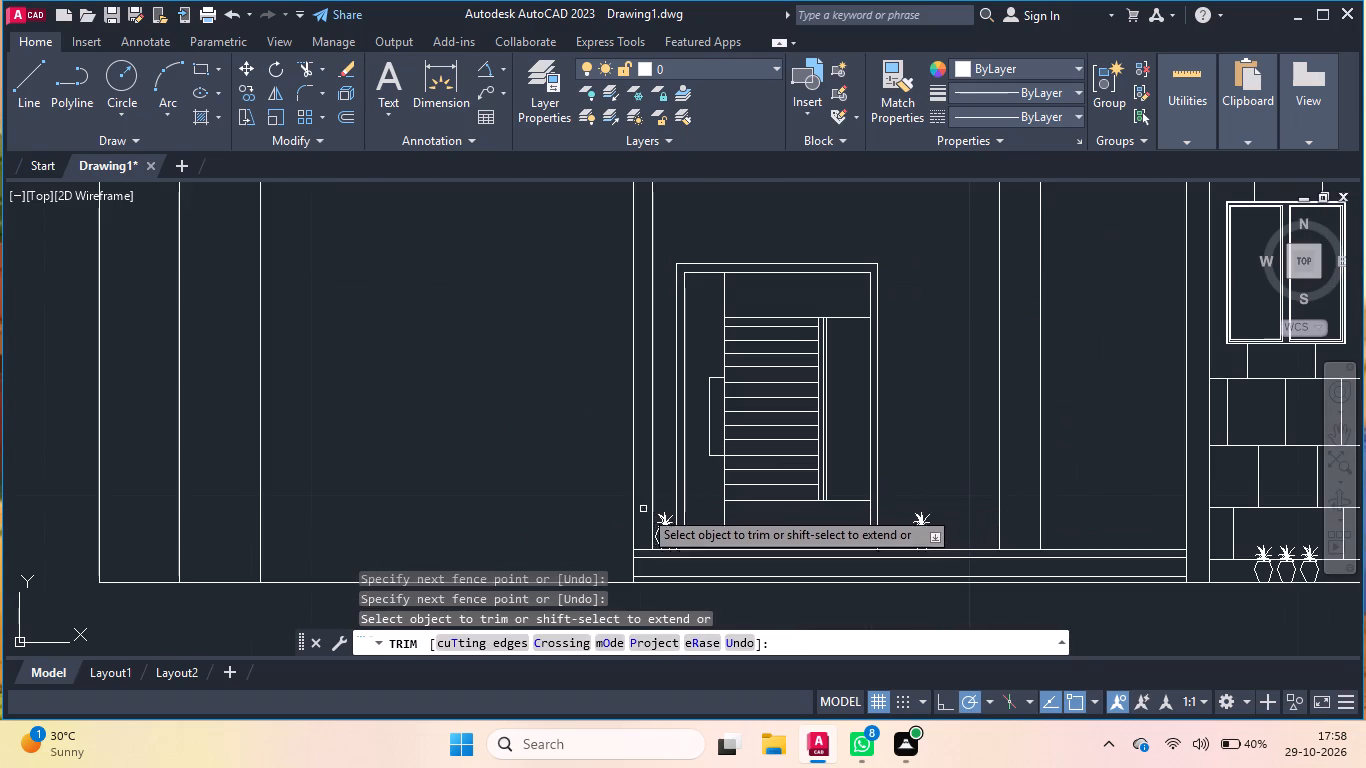
key(Return)
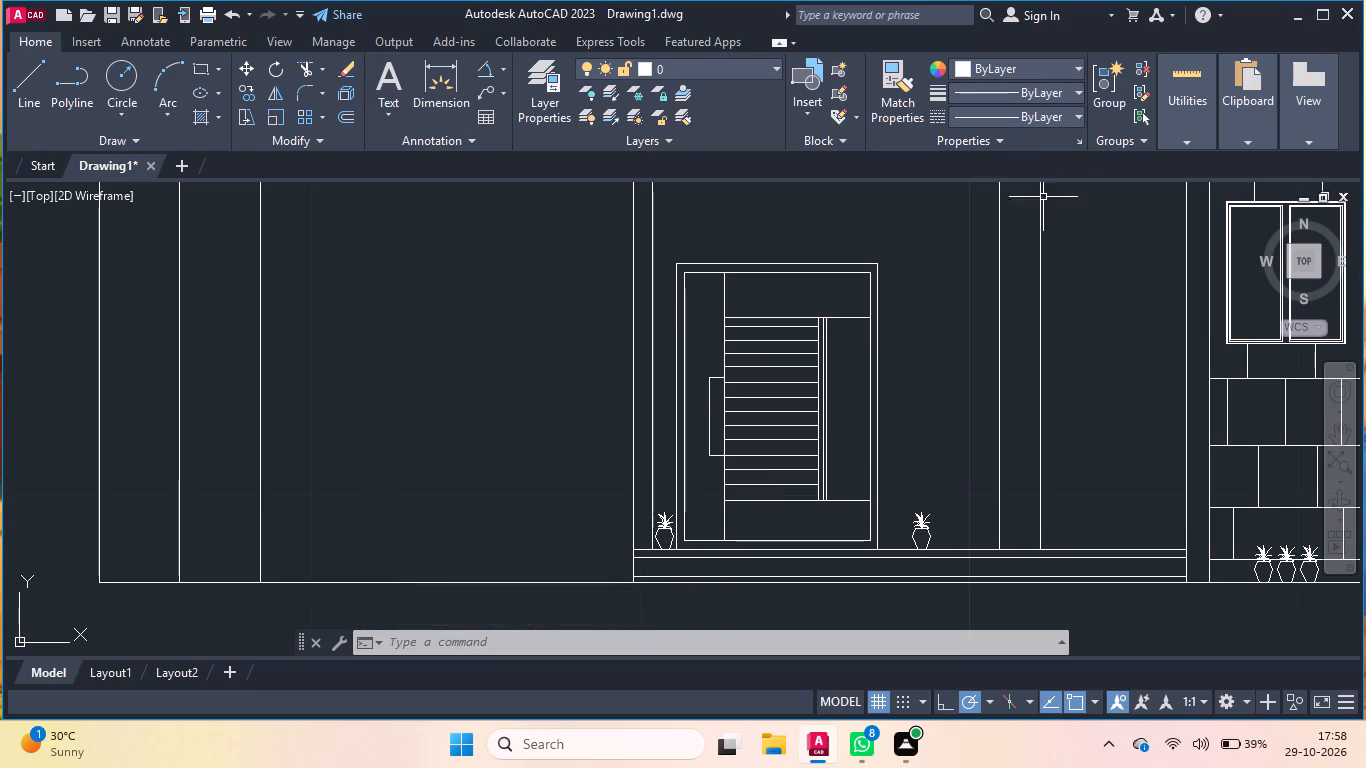
Move the slatted door with its frame and the potted plant on its right horizontally to the right, towards the wide post.
click(901, 245)
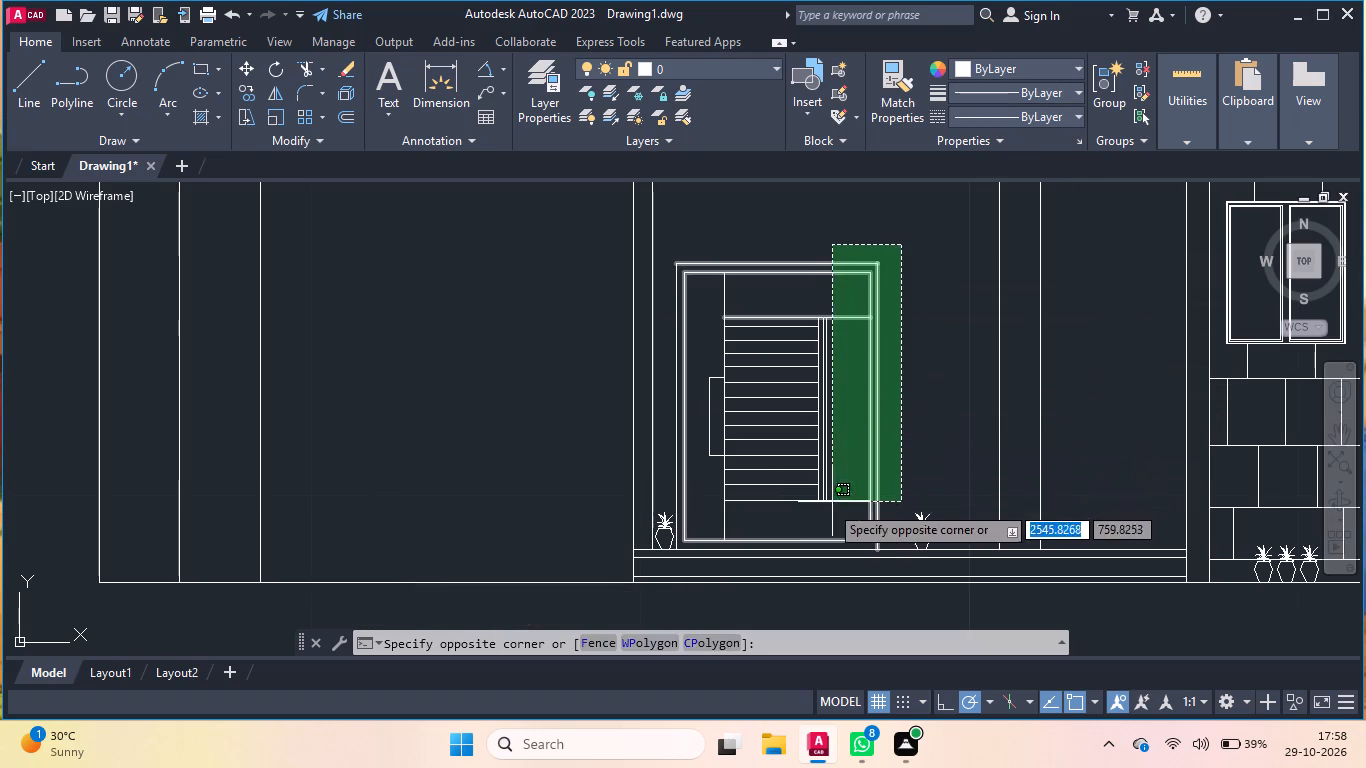
click(680, 543)
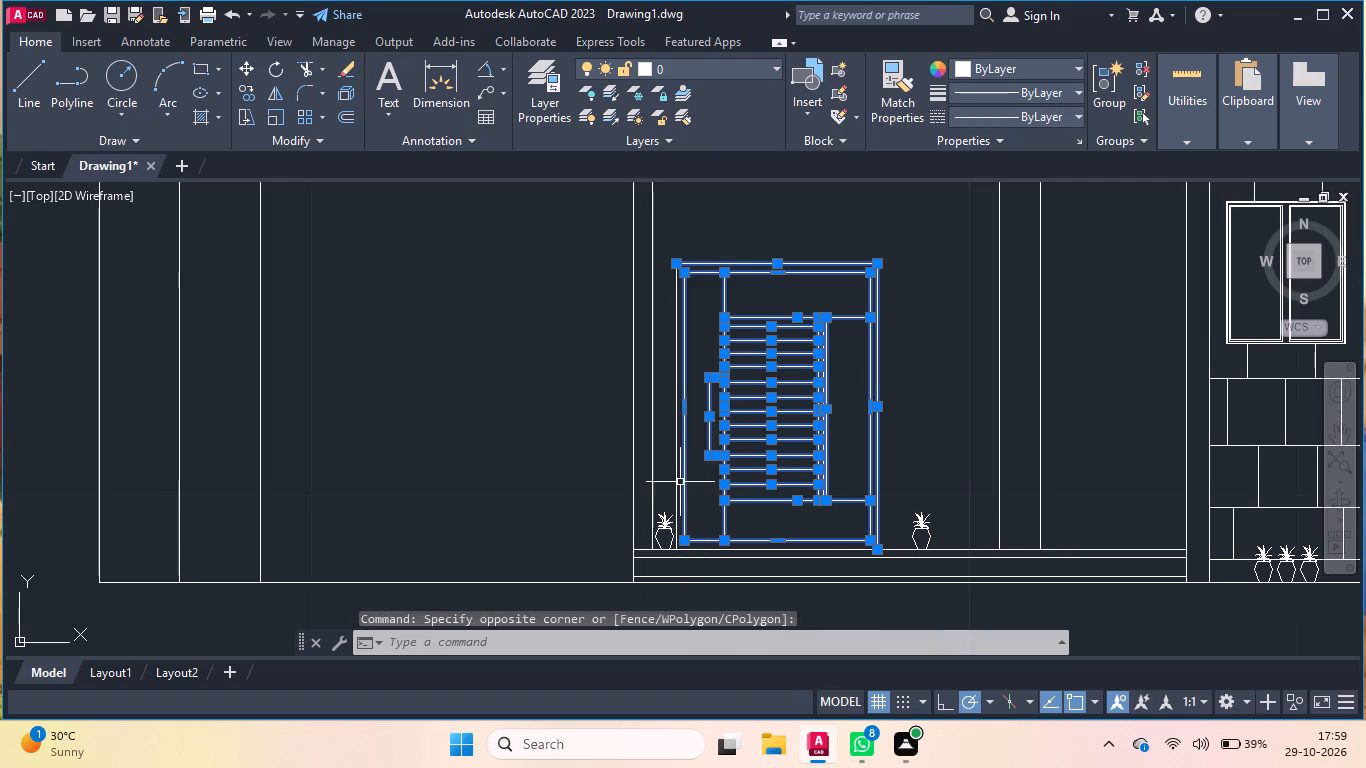
click(680, 486)
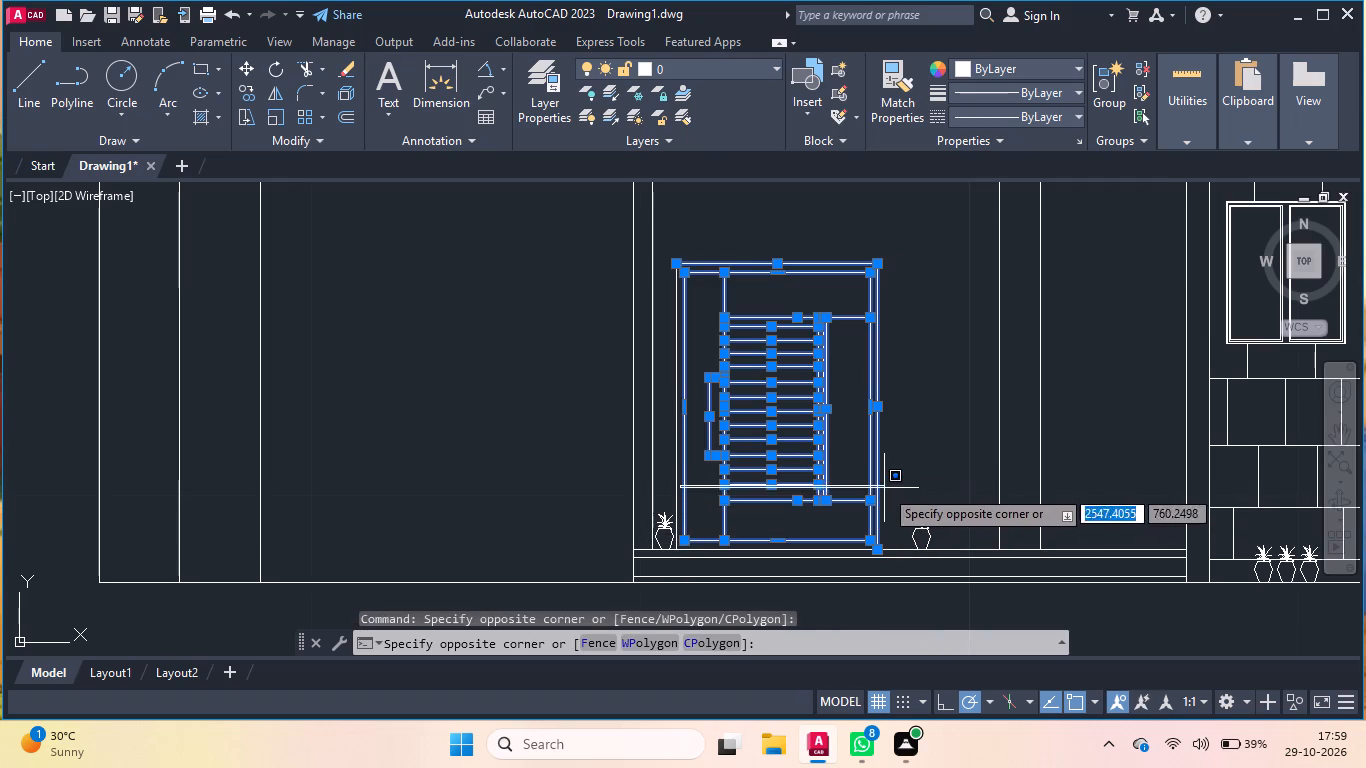
click(671, 397)
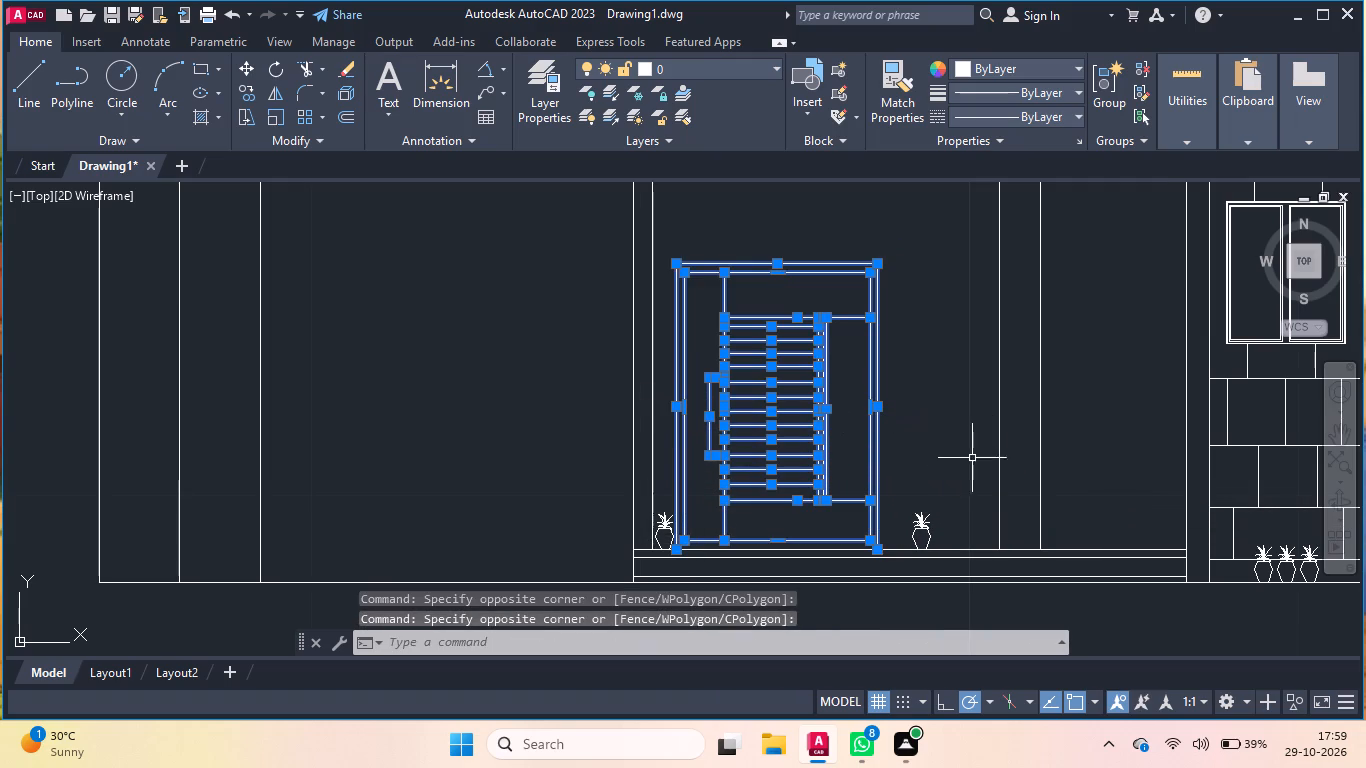
scroll(941, 543, up, 2)
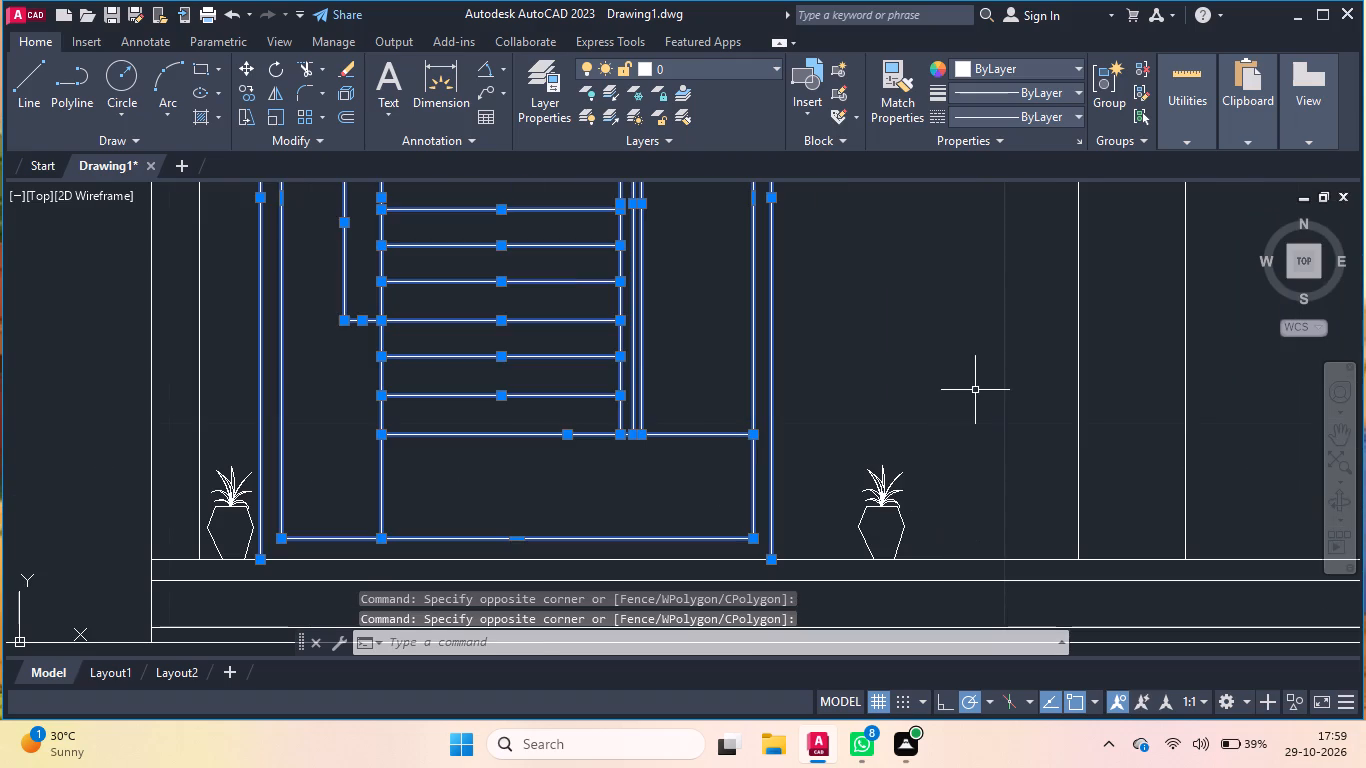
click(978, 387)
click(839, 536)
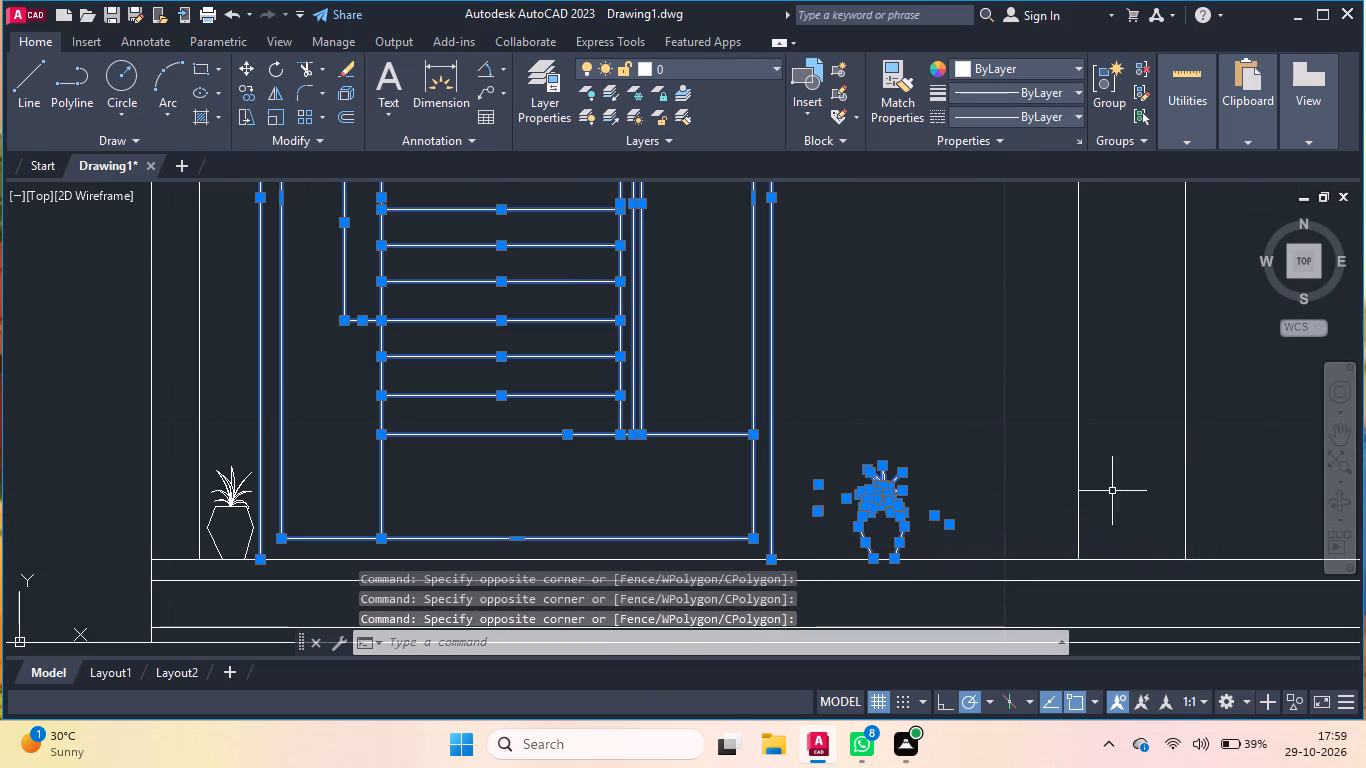
key(m)
key(Return)
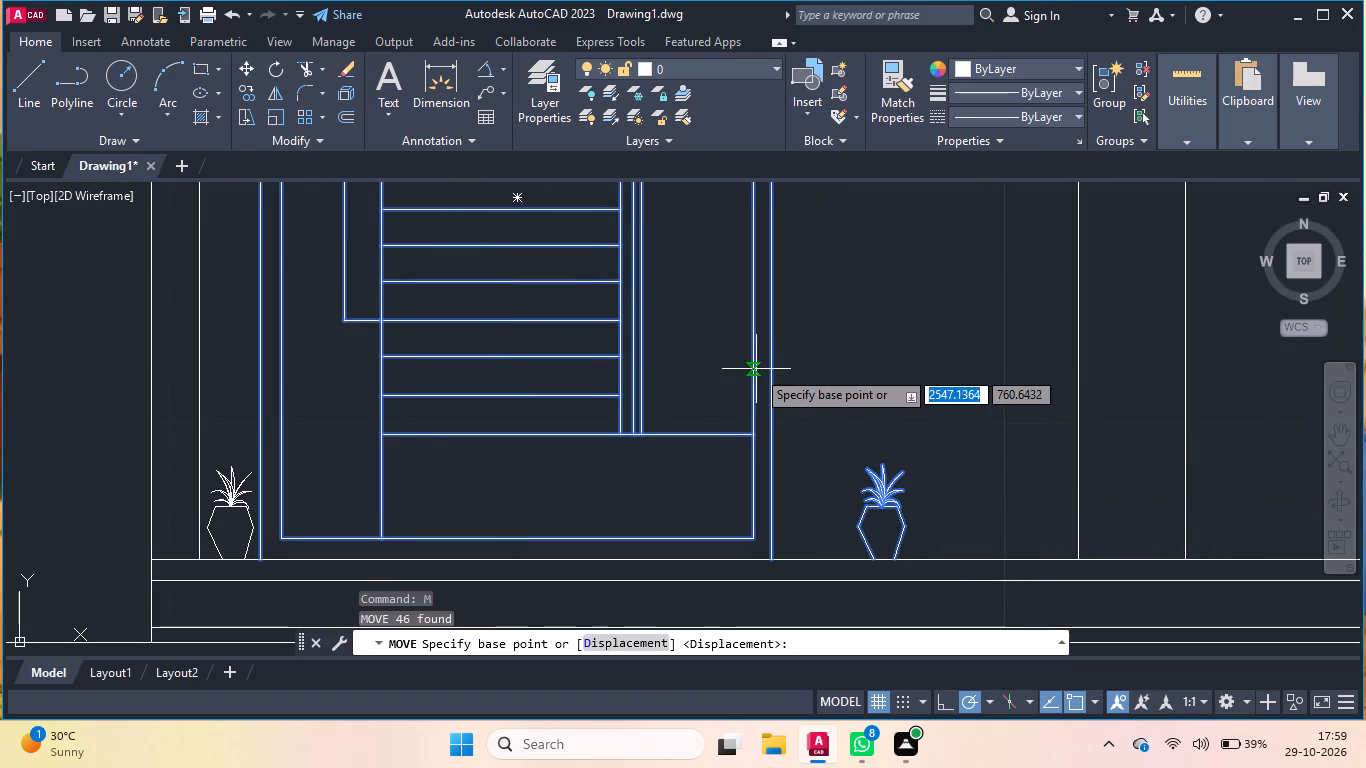
click(775, 366)
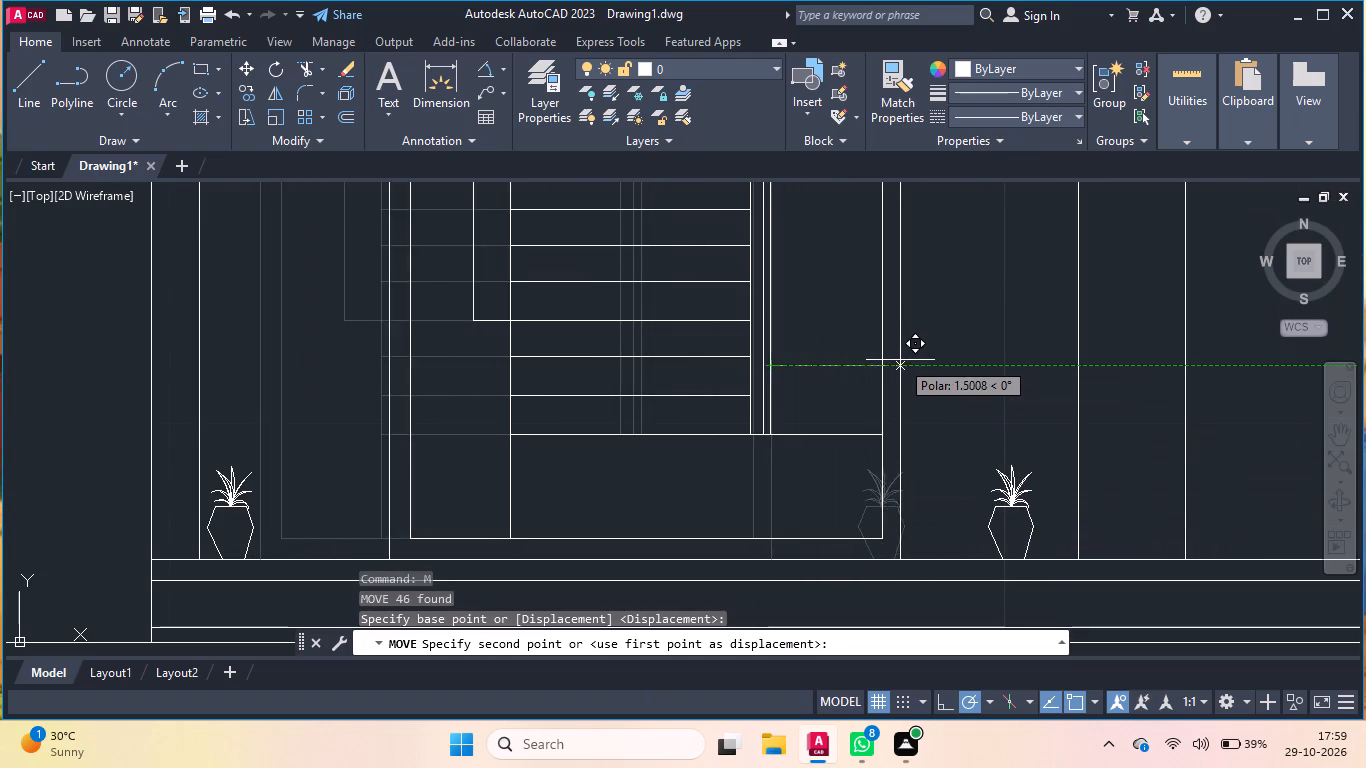
click(916, 360)
key(Return)
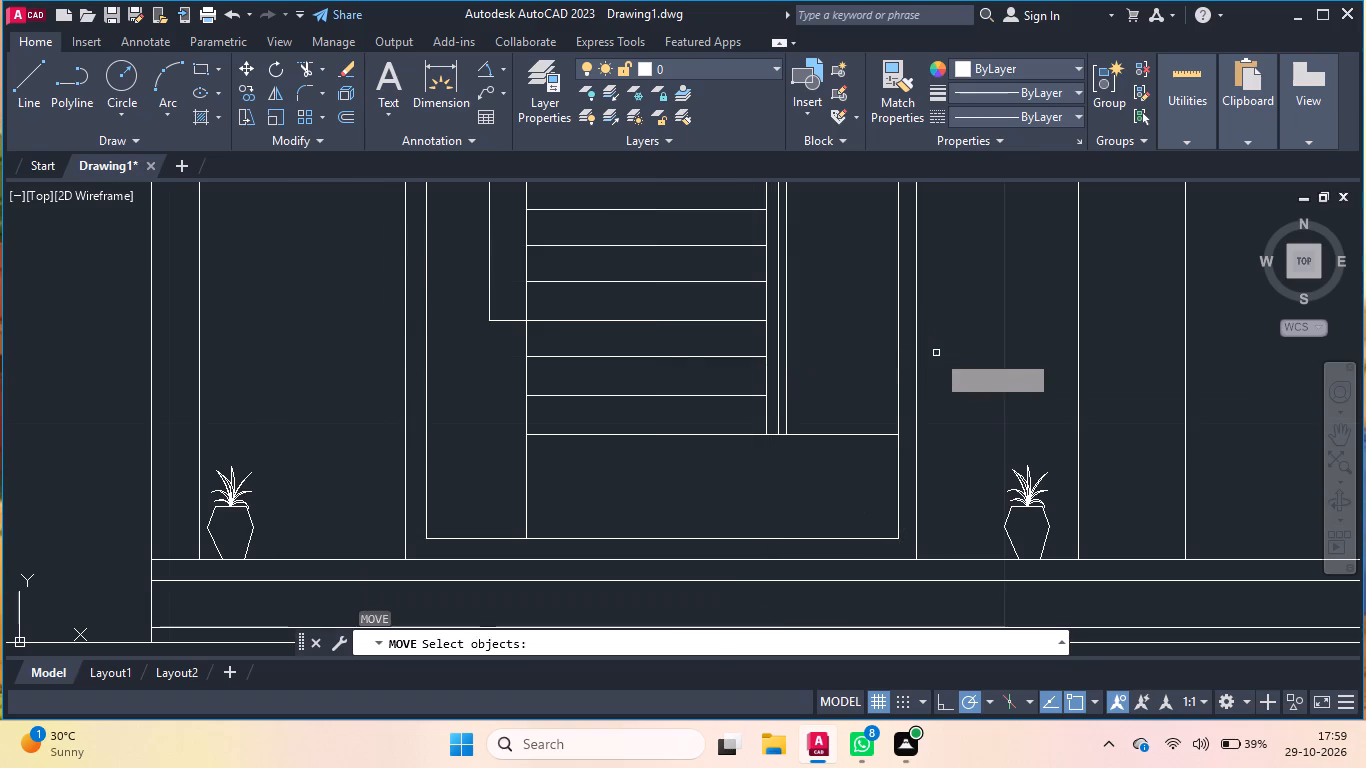
scroll(936, 353, down, 2)
key(Return)
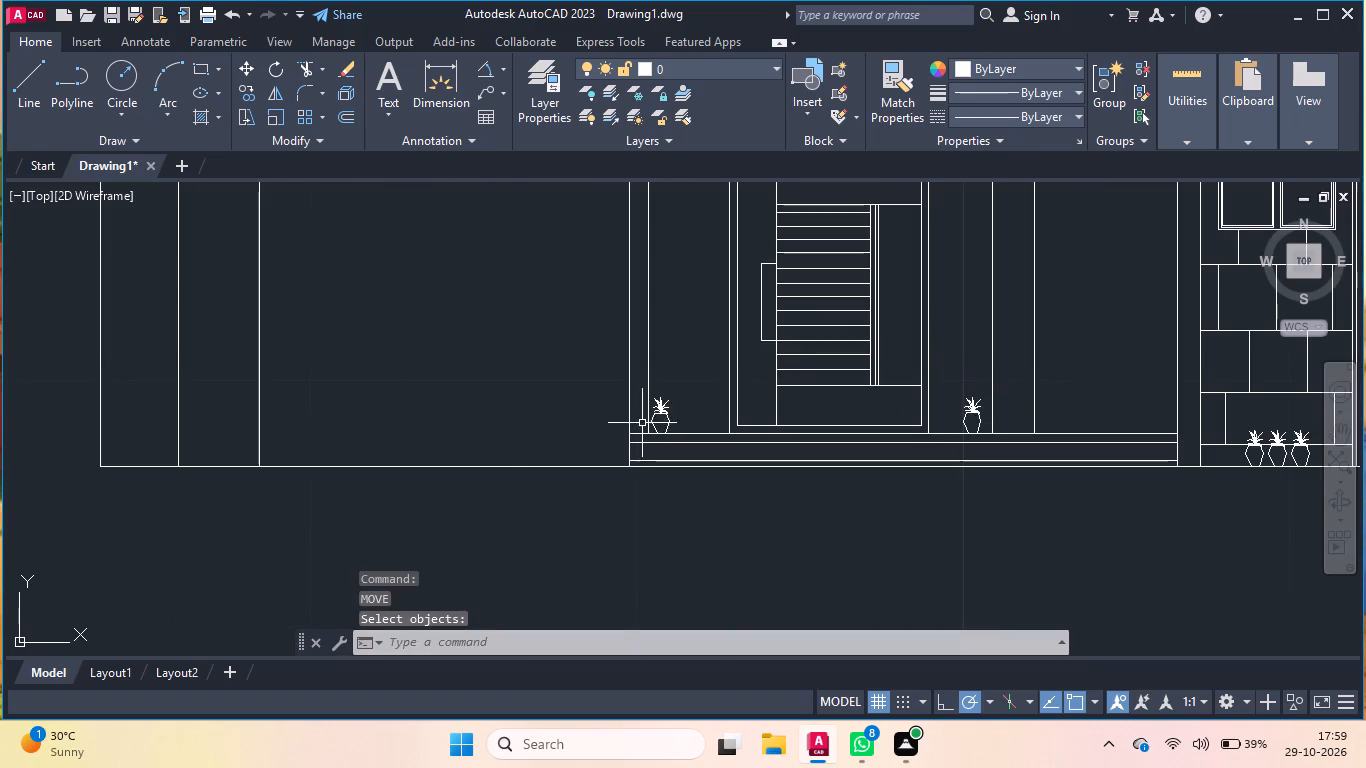
Move the potted plant beside the narrow post about 1.2 units to the right along the platform.
scroll(642, 423, up, 4)
click(816, 260)
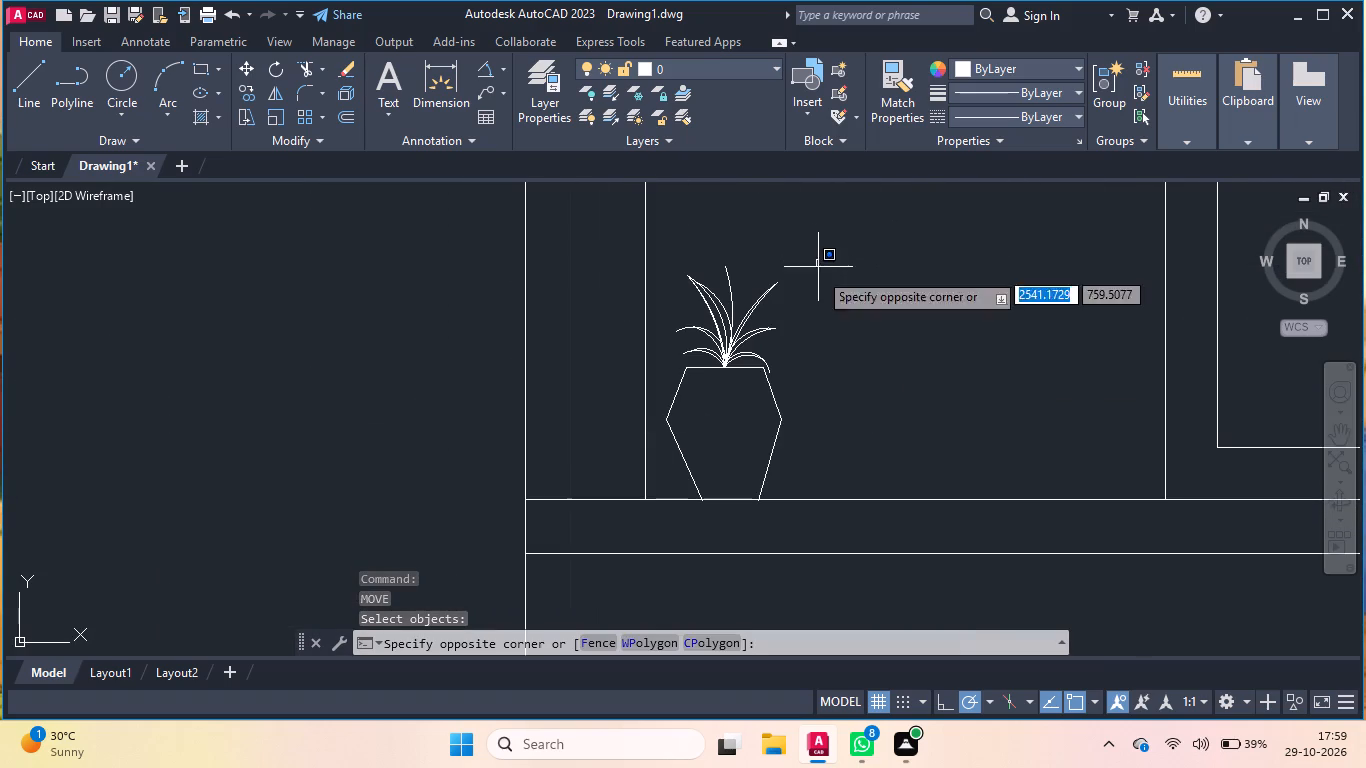
click(665, 473)
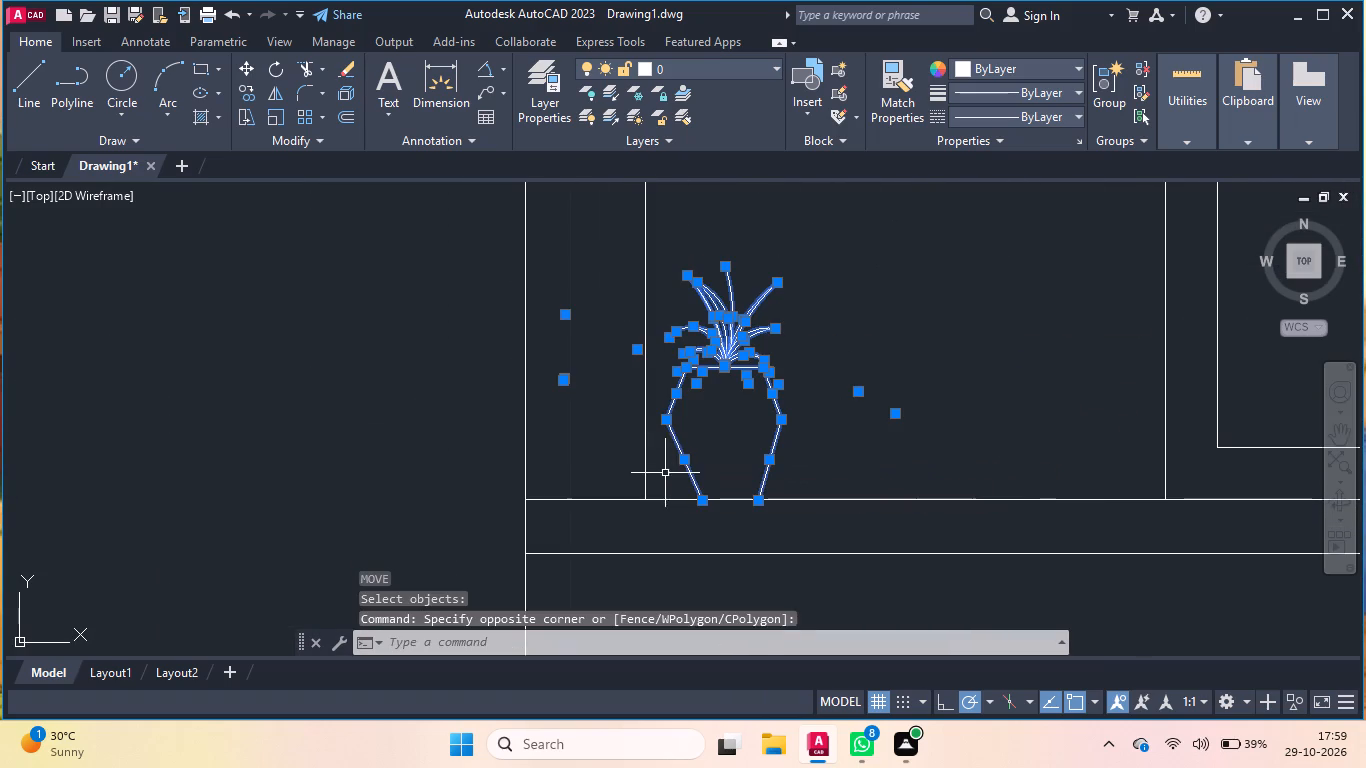
key(m)
key(Return)
scroll(874, 375, down, 1)
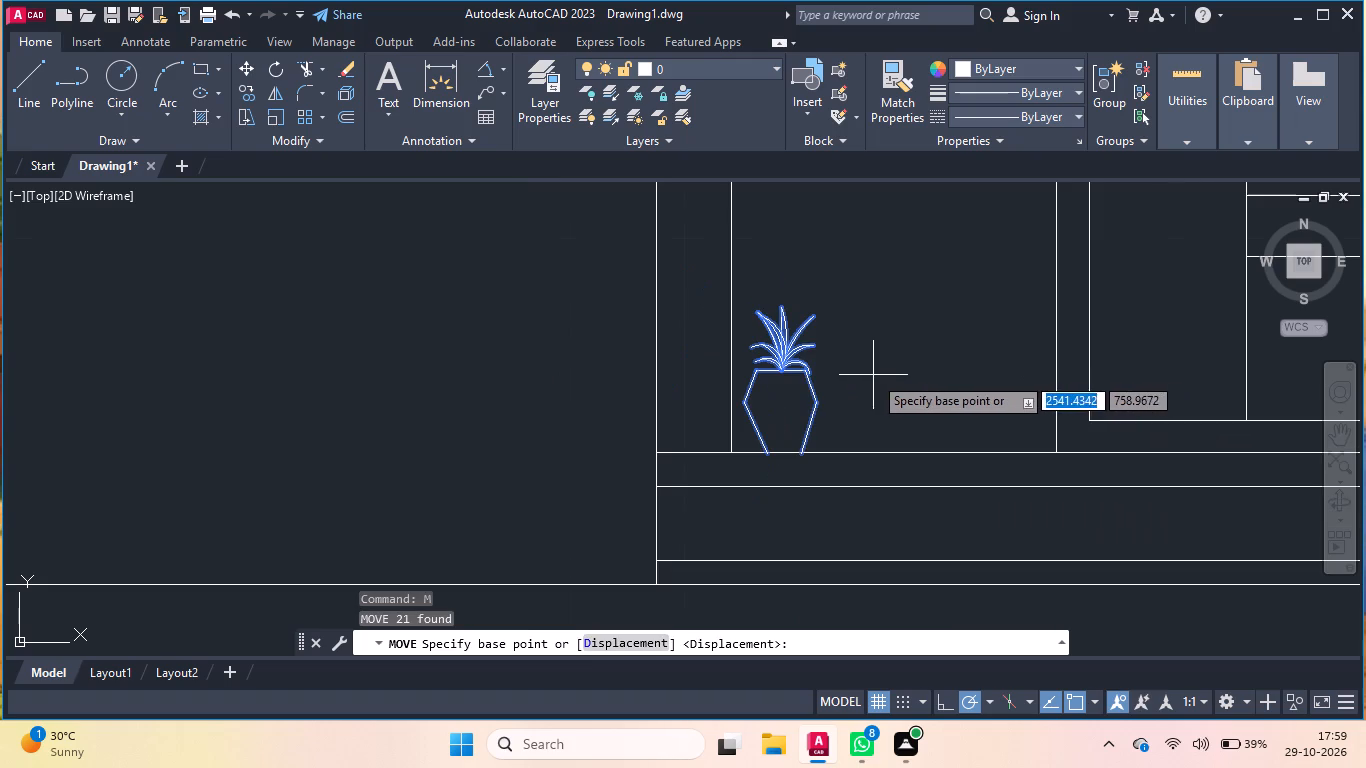
click(803, 369)
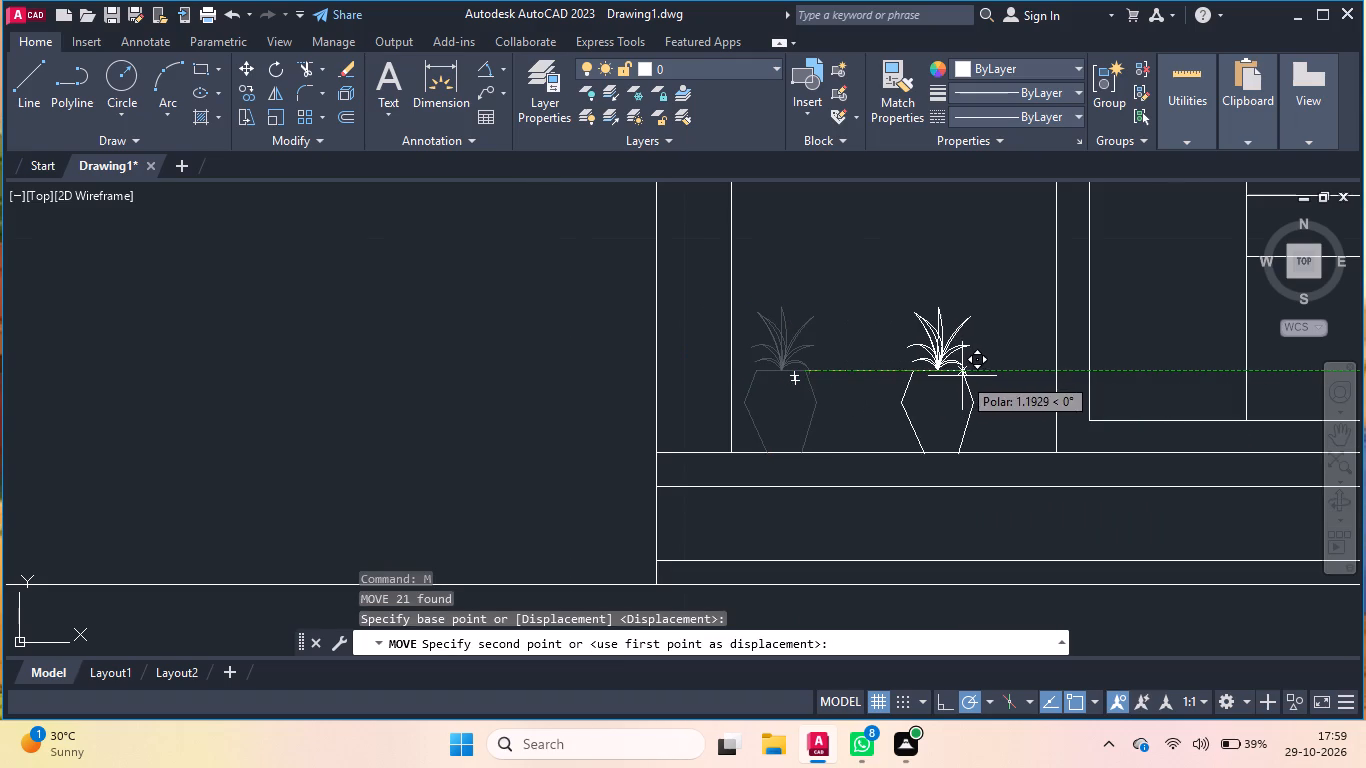
click(963, 376)
Erase the narrow post's right vertical line, next to the moved potted plant.
key(Return)
scroll(845, 375, down, 3)
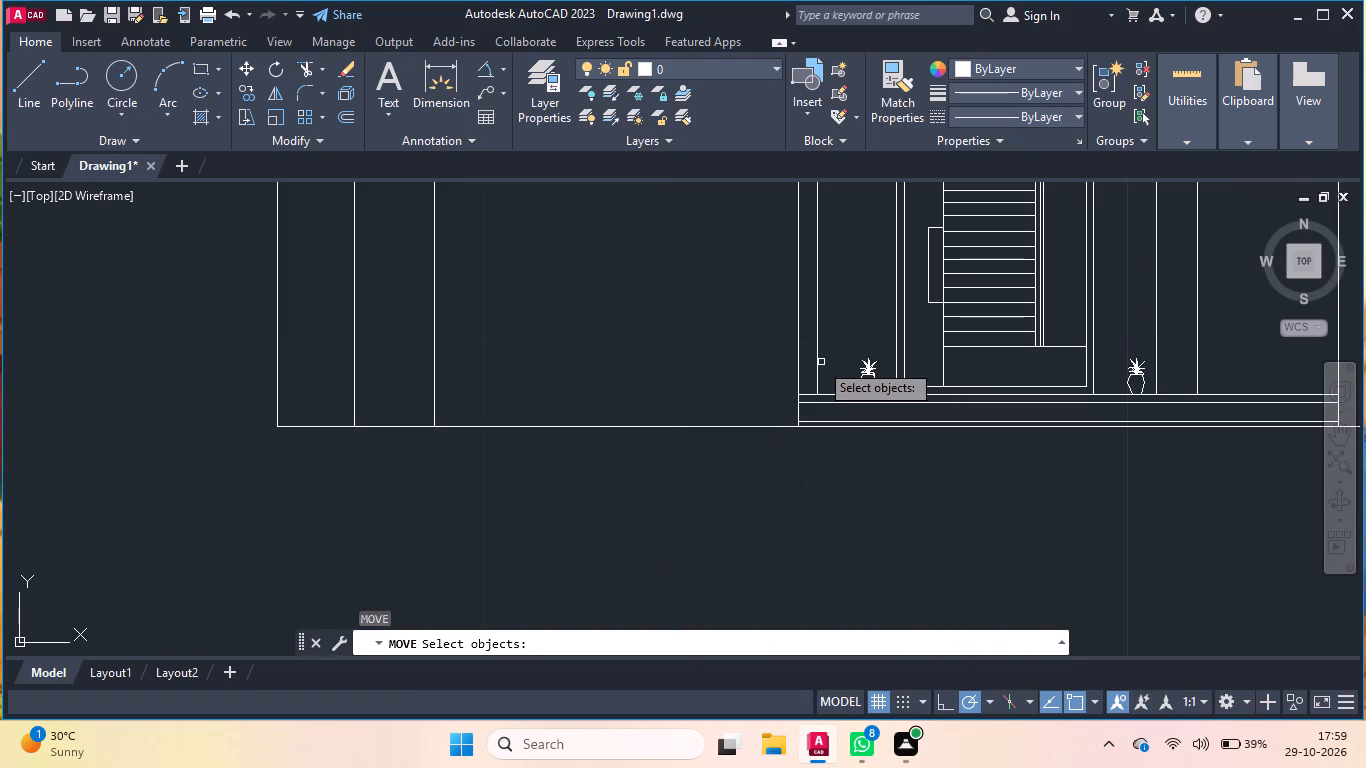
click(816, 361)
key(Delete)
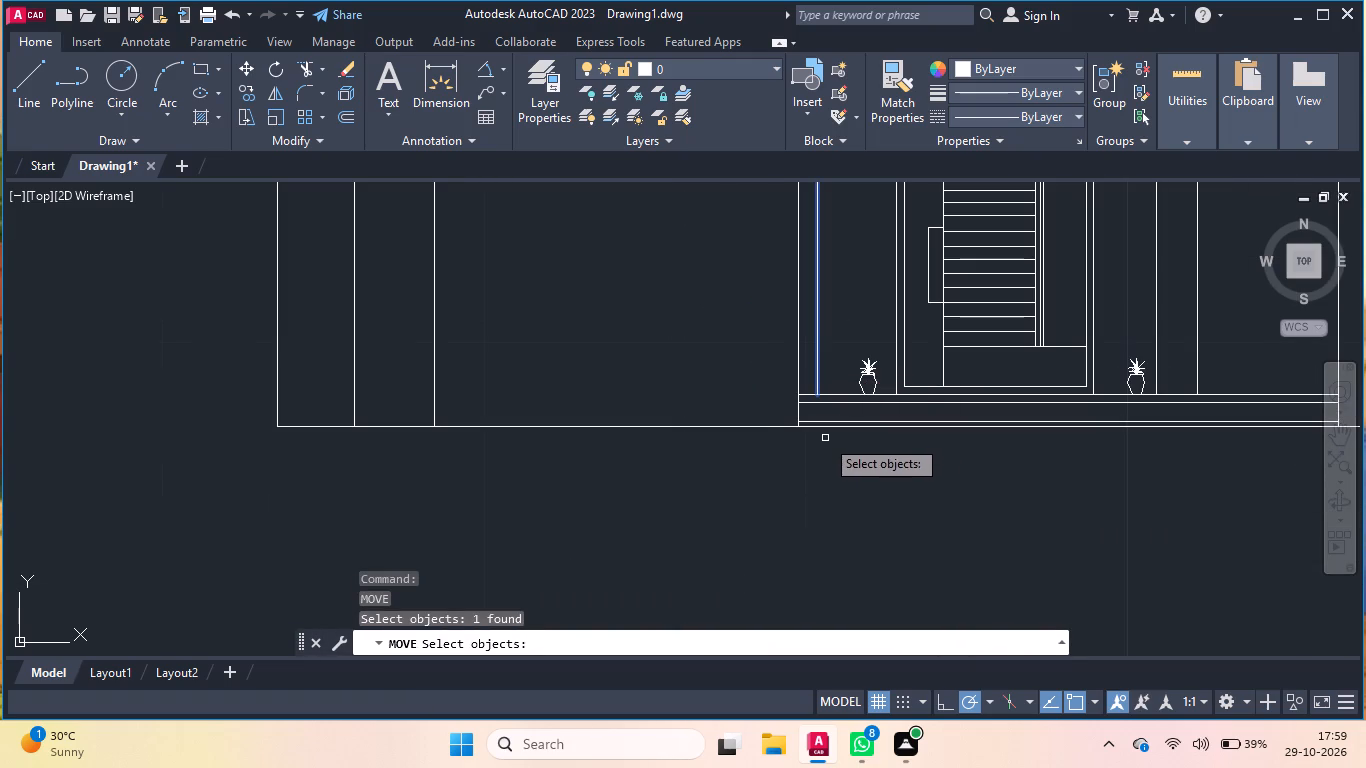
key(Escape)
click(818, 365)
key(Delete)
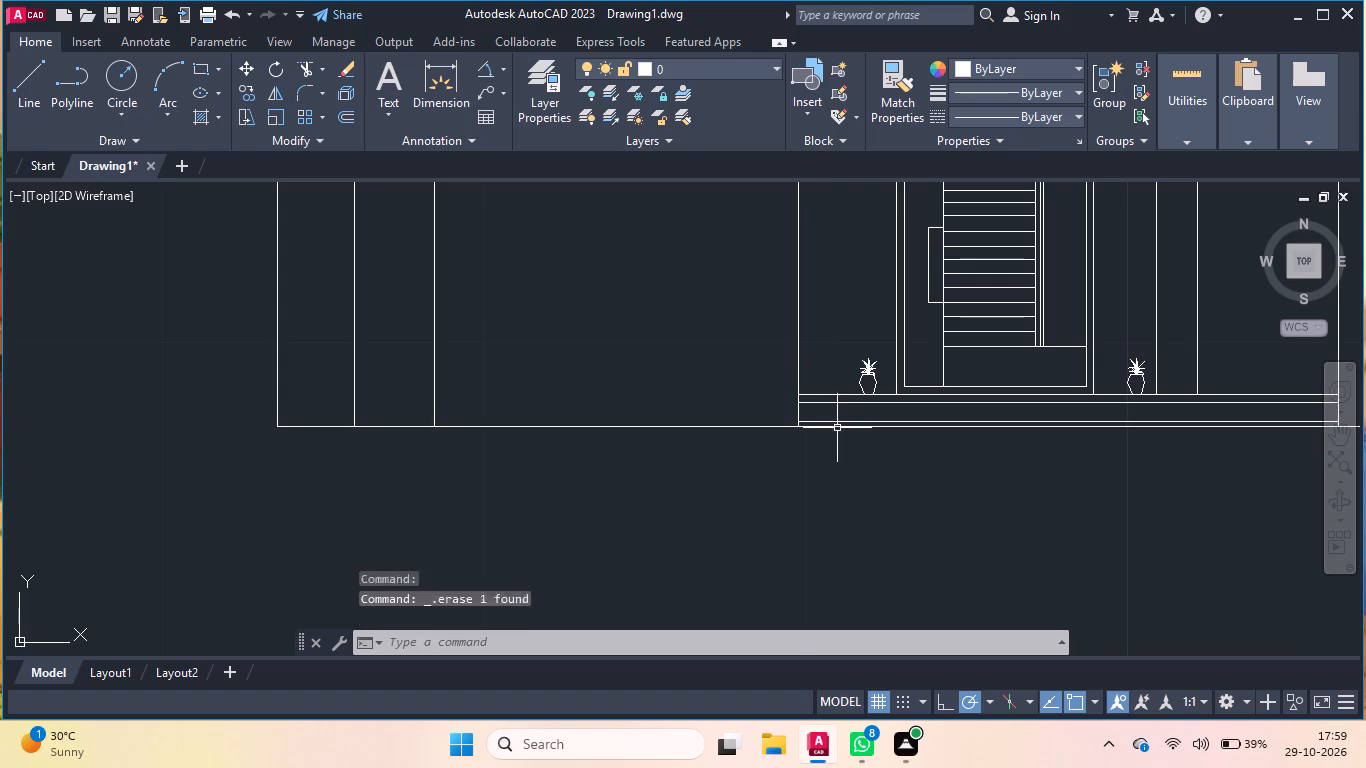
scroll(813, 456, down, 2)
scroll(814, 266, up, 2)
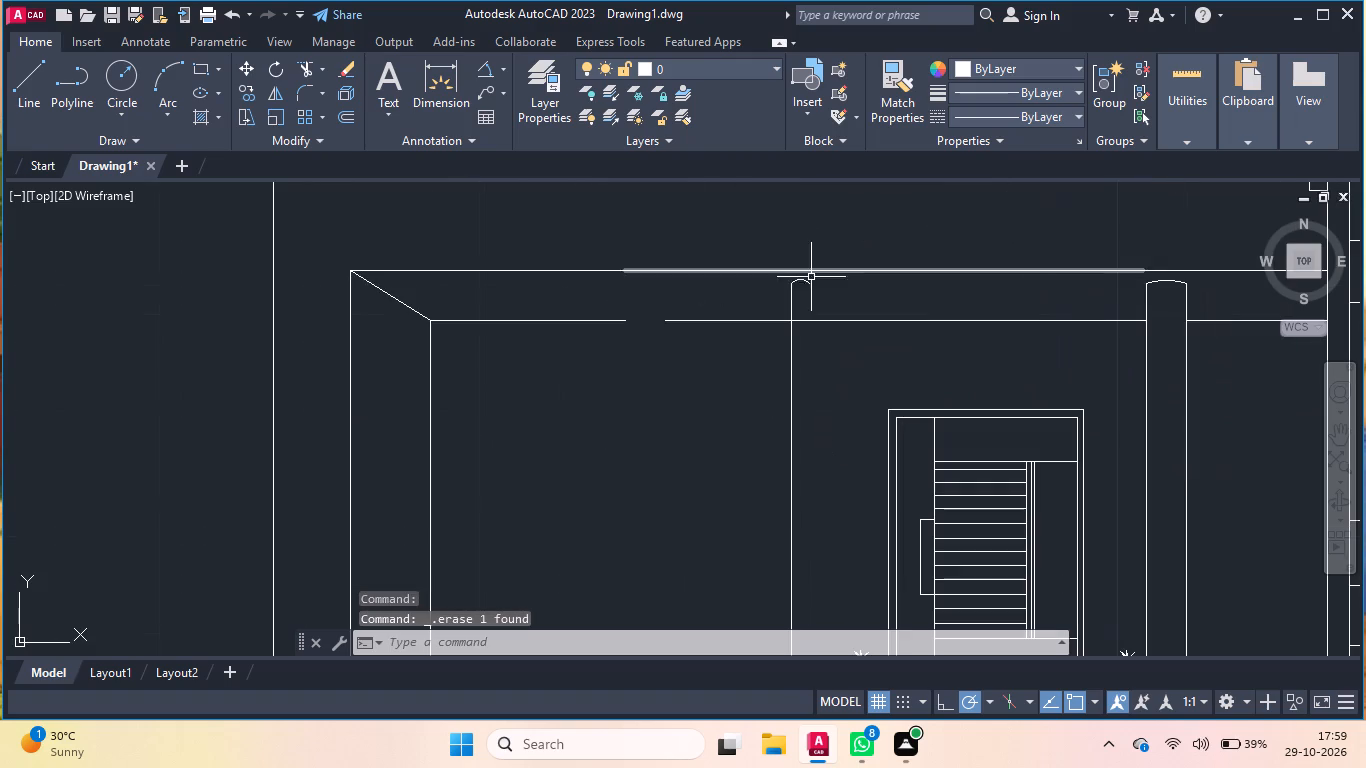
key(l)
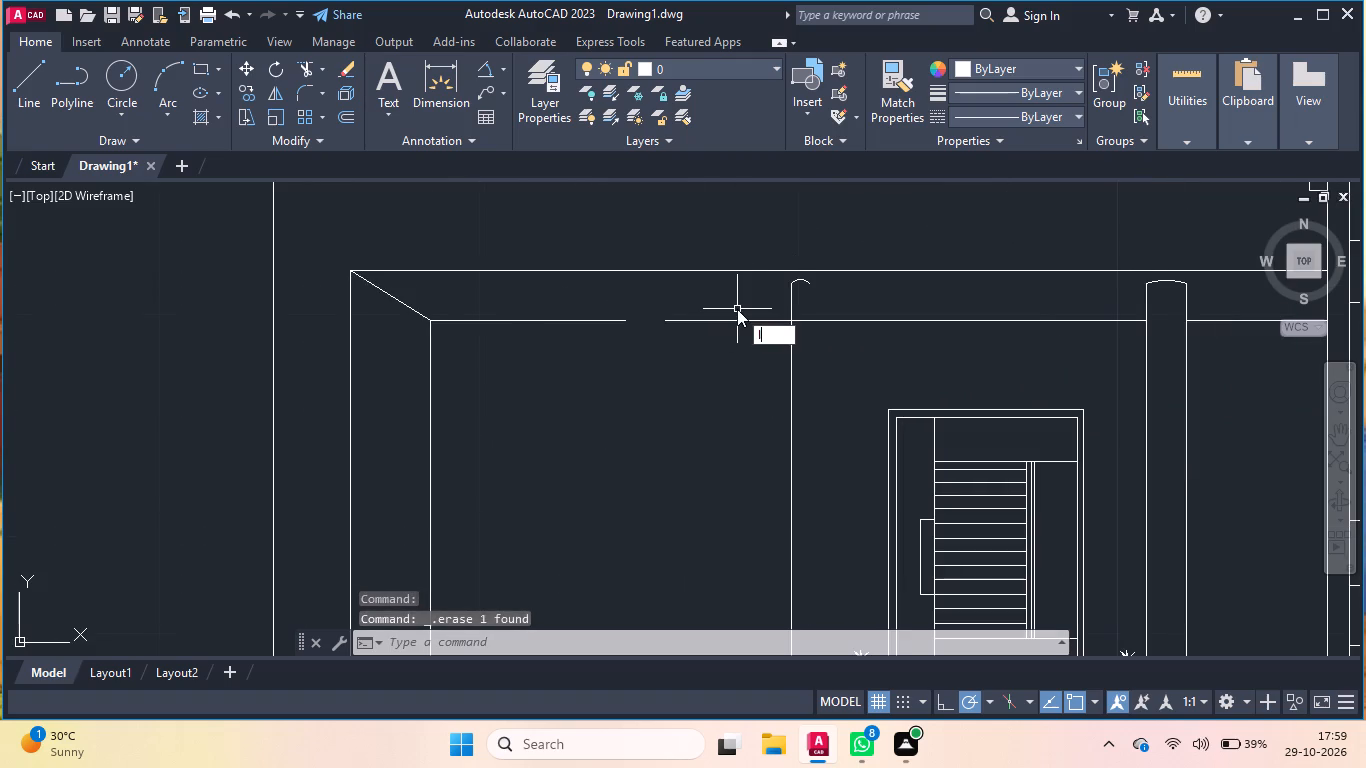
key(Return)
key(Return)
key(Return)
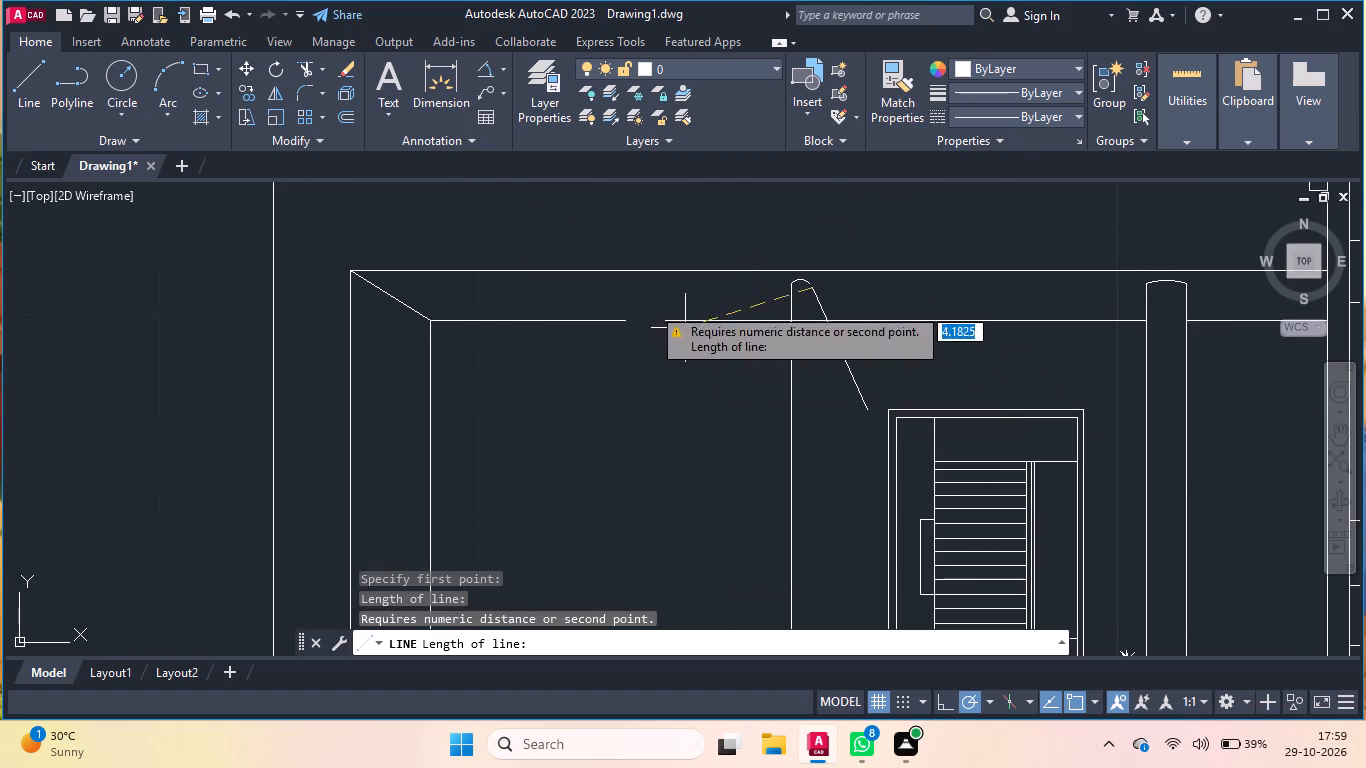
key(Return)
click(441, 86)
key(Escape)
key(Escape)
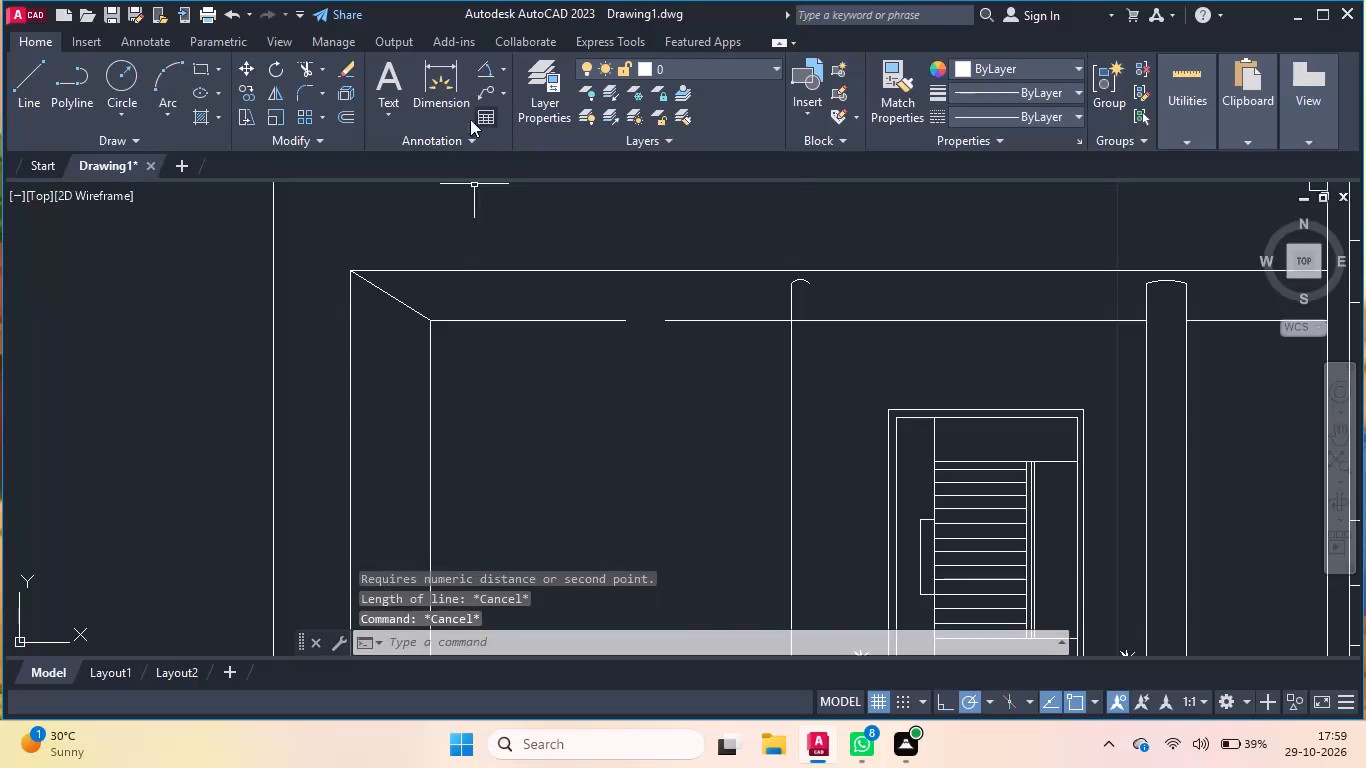
Measure the width of the wide arched post near its top.
click(440, 82)
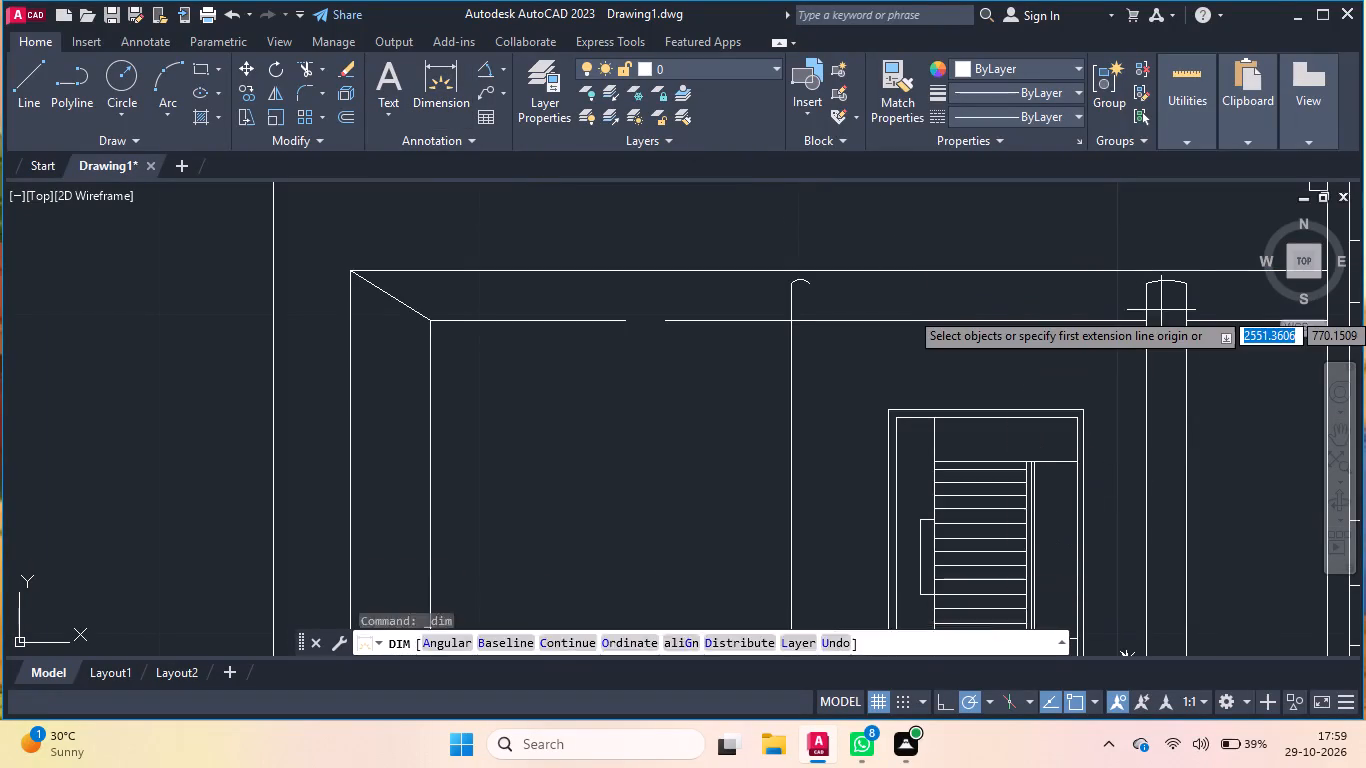
click(1184, 287)
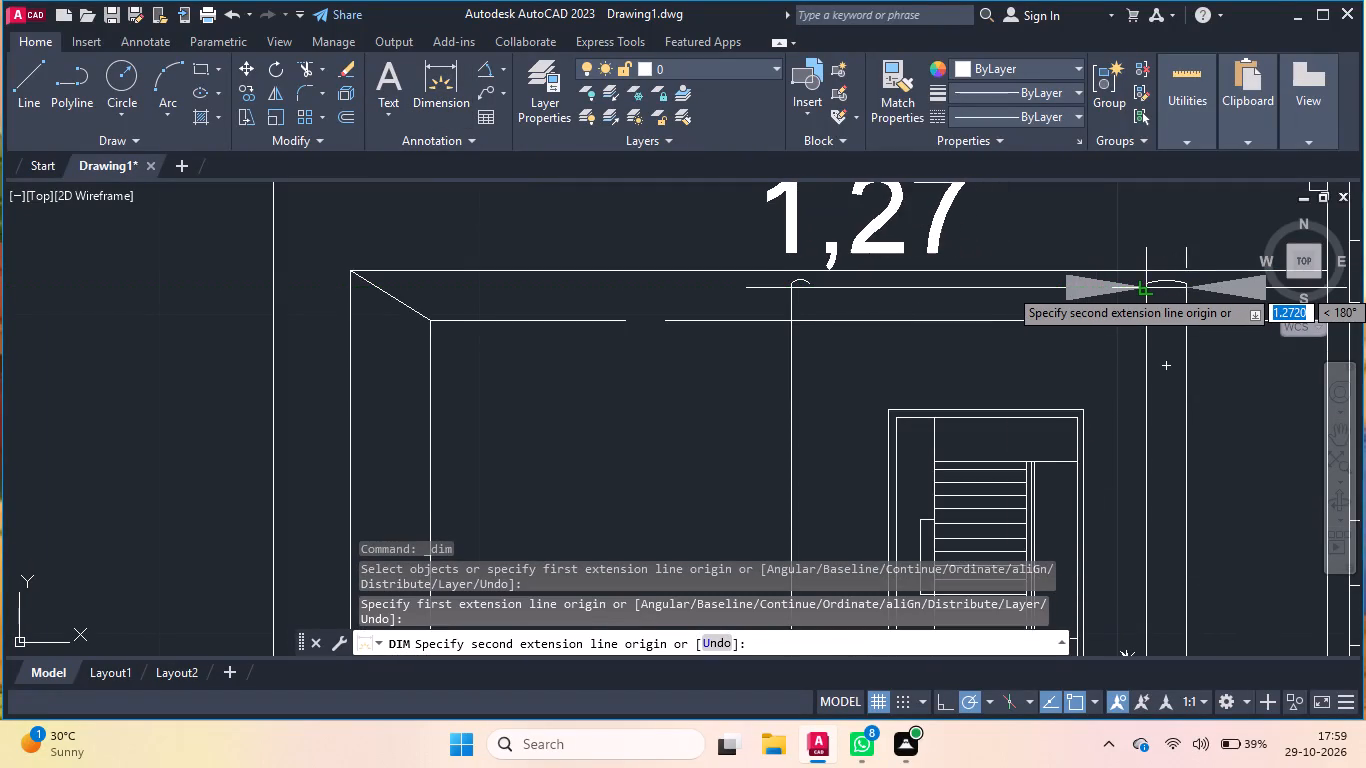
click(1147, 287)
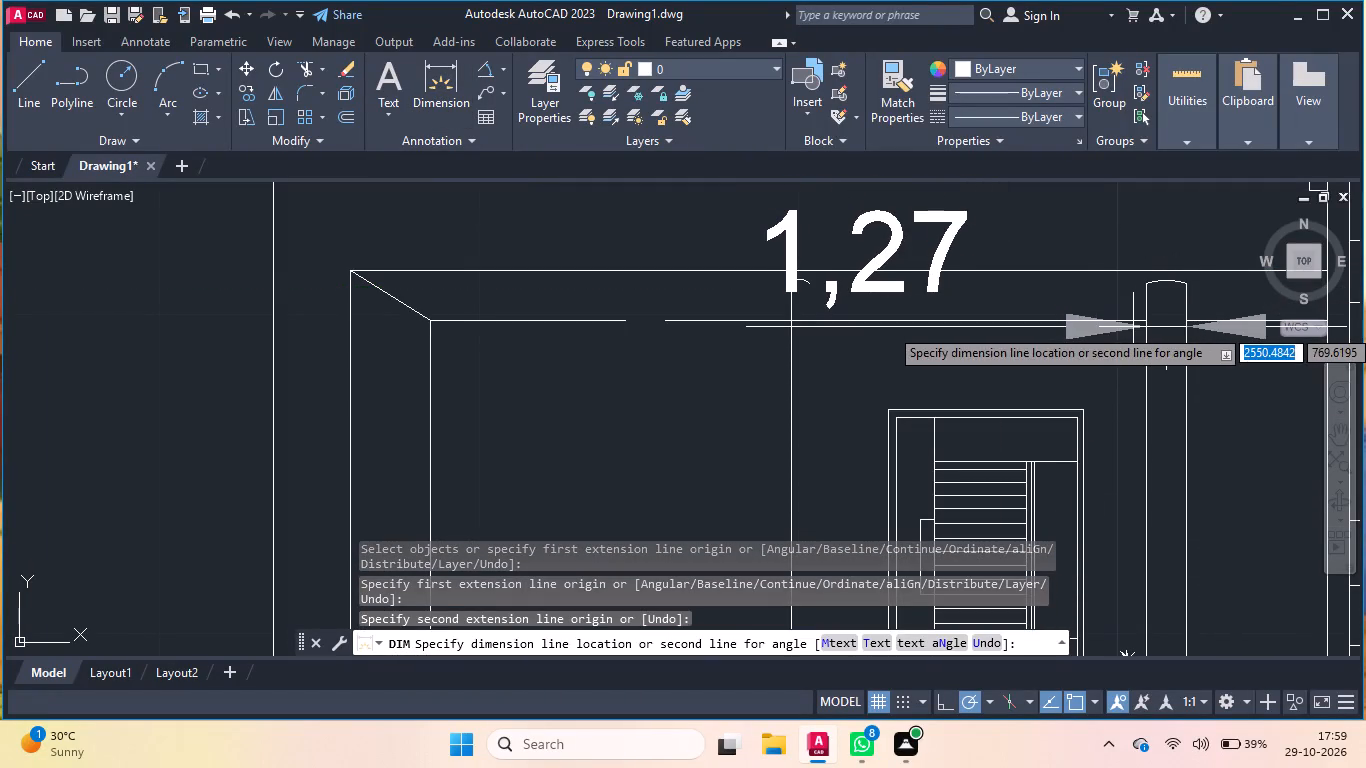
key(Escape)
Draw the narrow post's new right vertical line, offset 1.27 from the top of its left line, down to the platform, about 12.6 units long.
key(l)
key(Return)
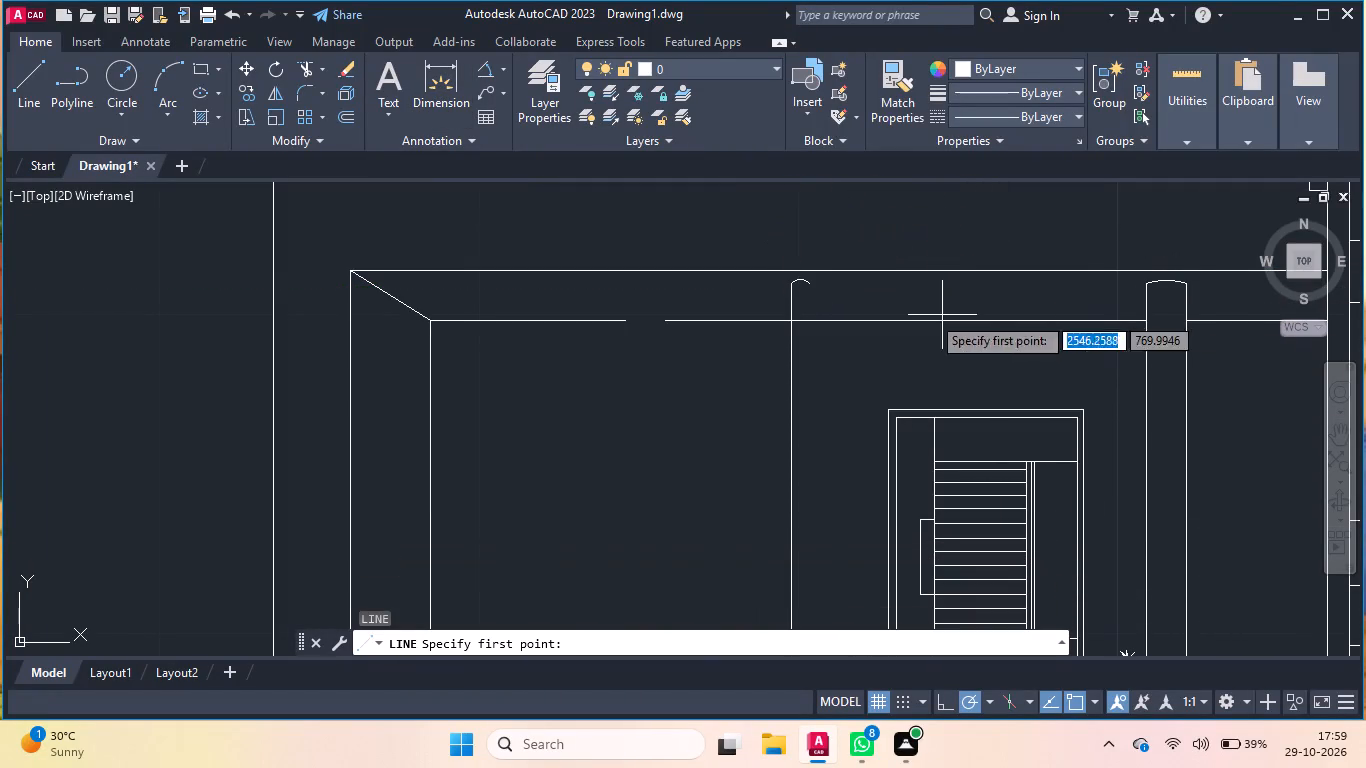
scroll(726, 300, down, 1)
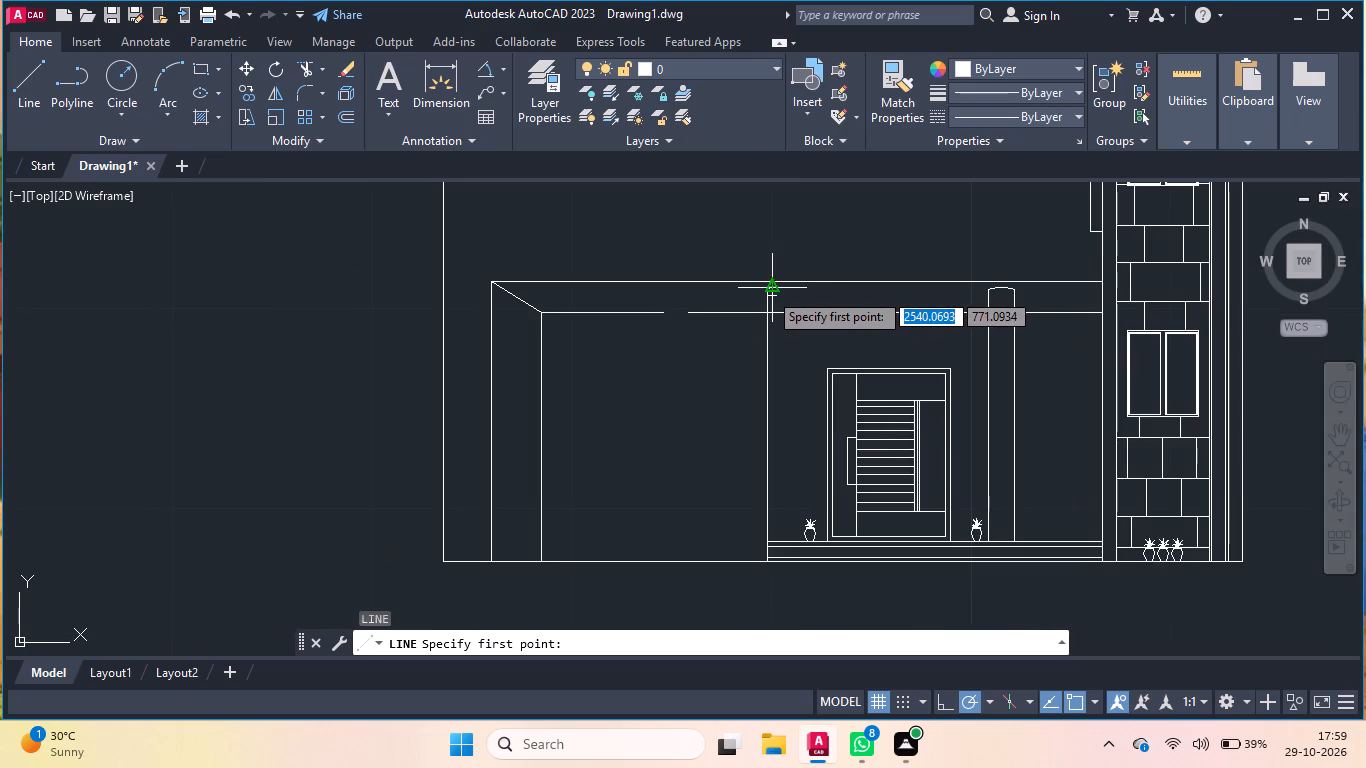
scroll(765, 293, up, 1)
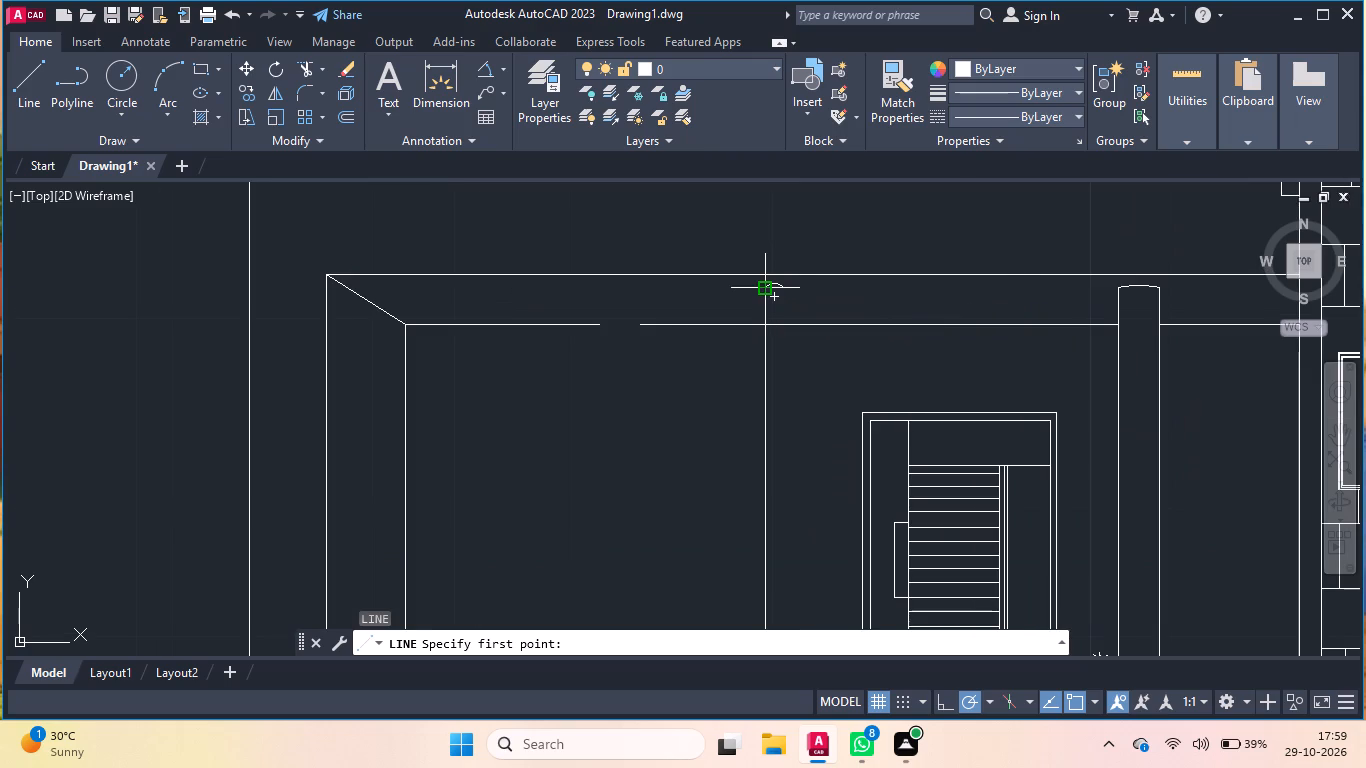
scroll(764, 293, down, 1)
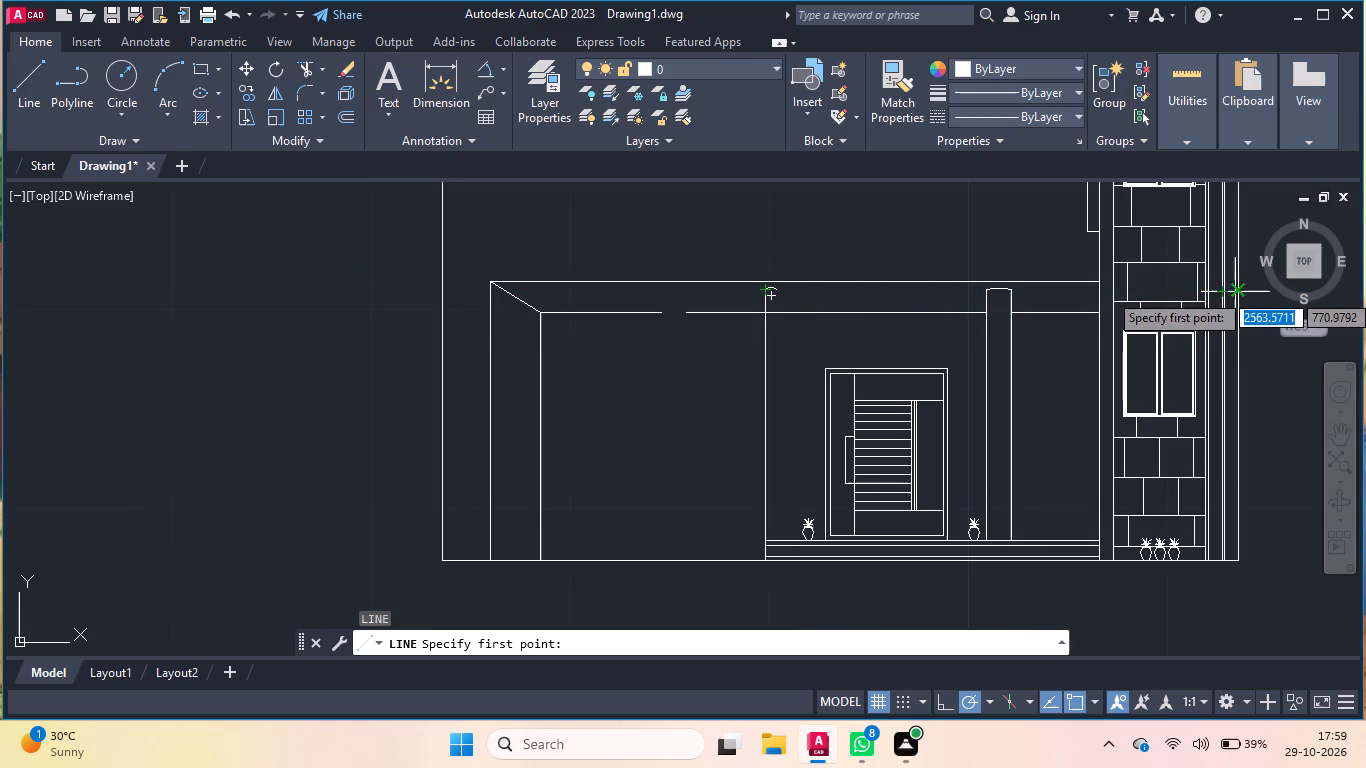
scroll(636, 398, down, 1)
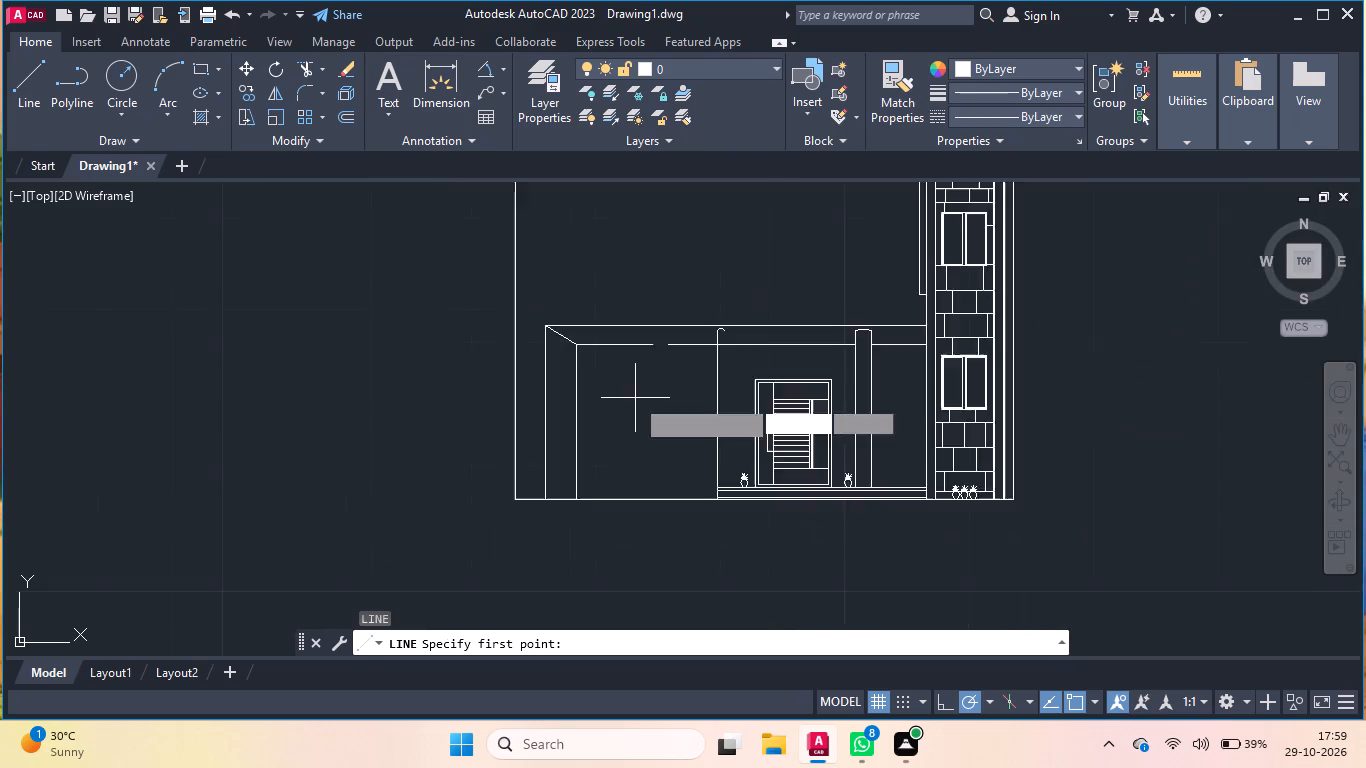
scroll(634, 398, down, 1)
scroll(687, 463, up, 3)
scroll(553, 422, down, 2)
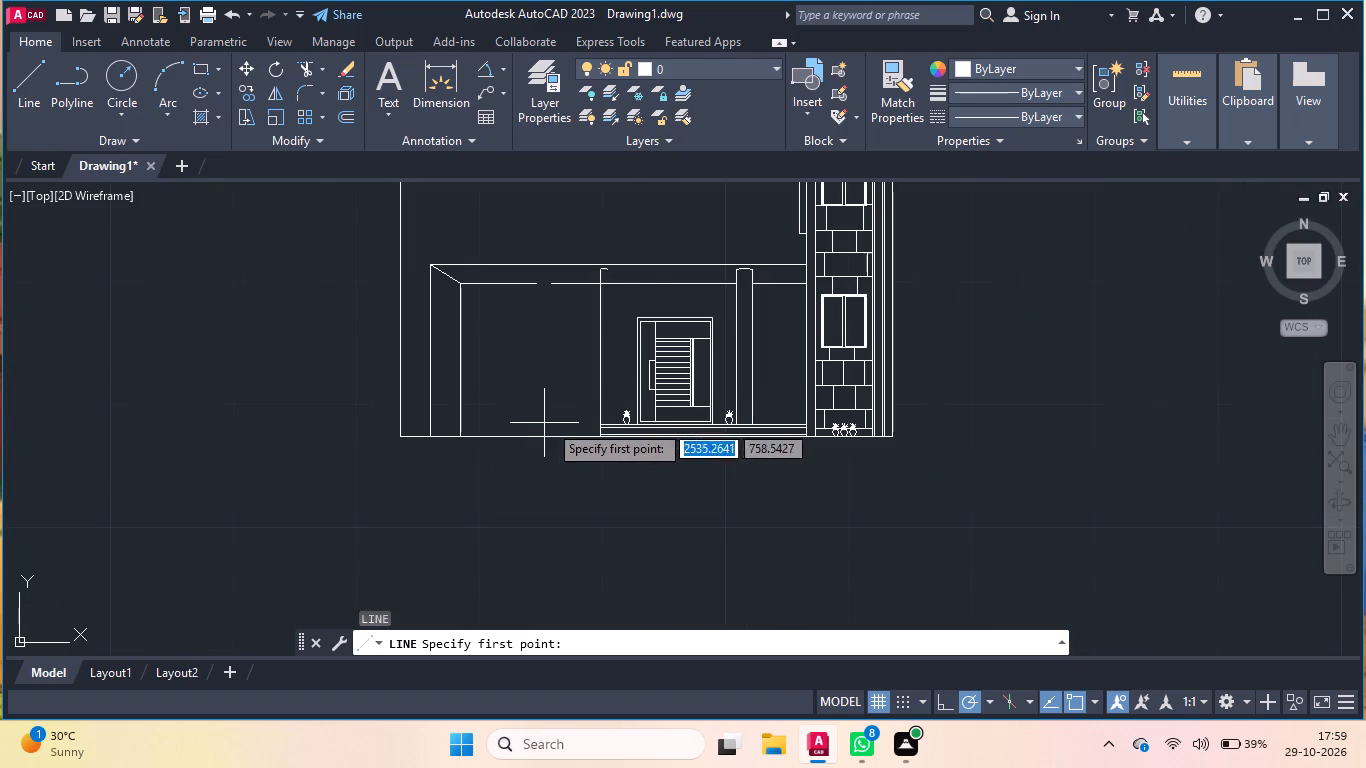
scroll(615, 253, up, 2)
scroll(565, 292, down, 1)
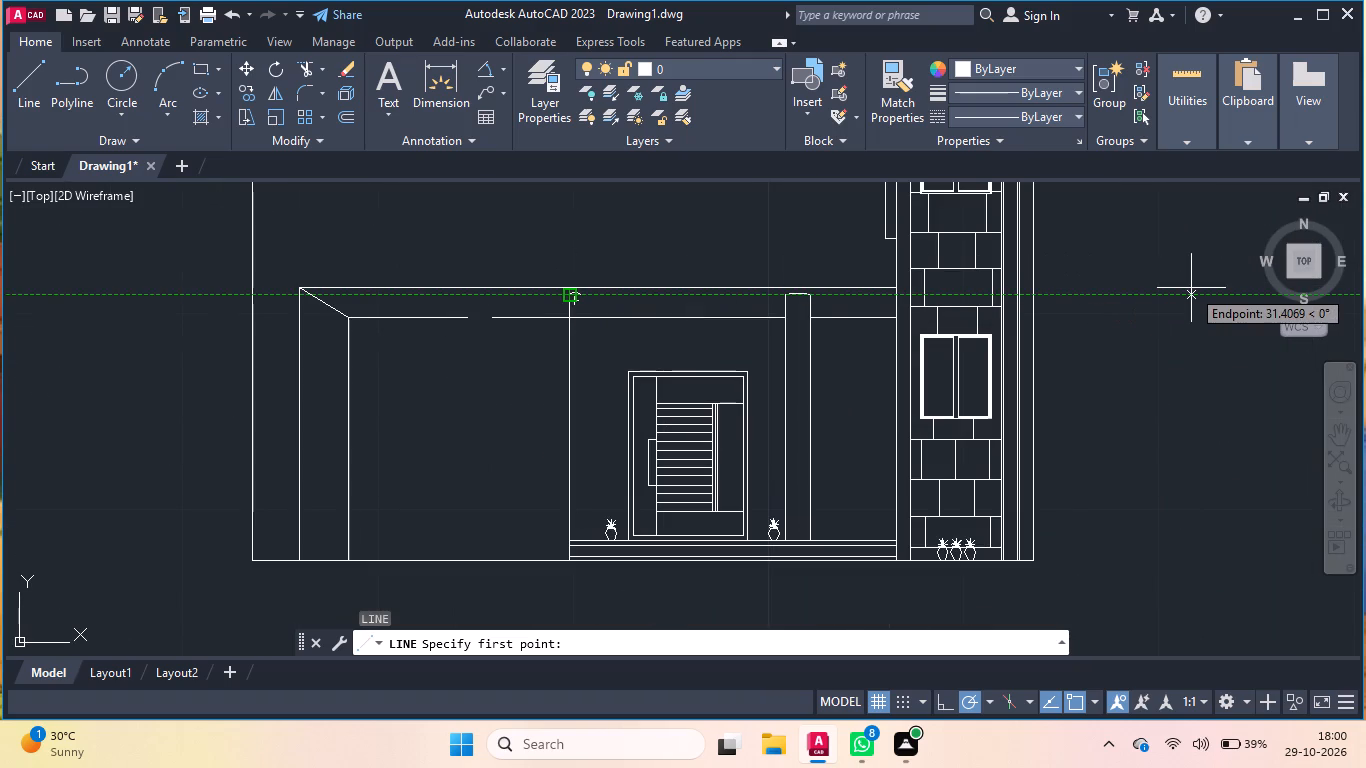
key(1)
key(period)
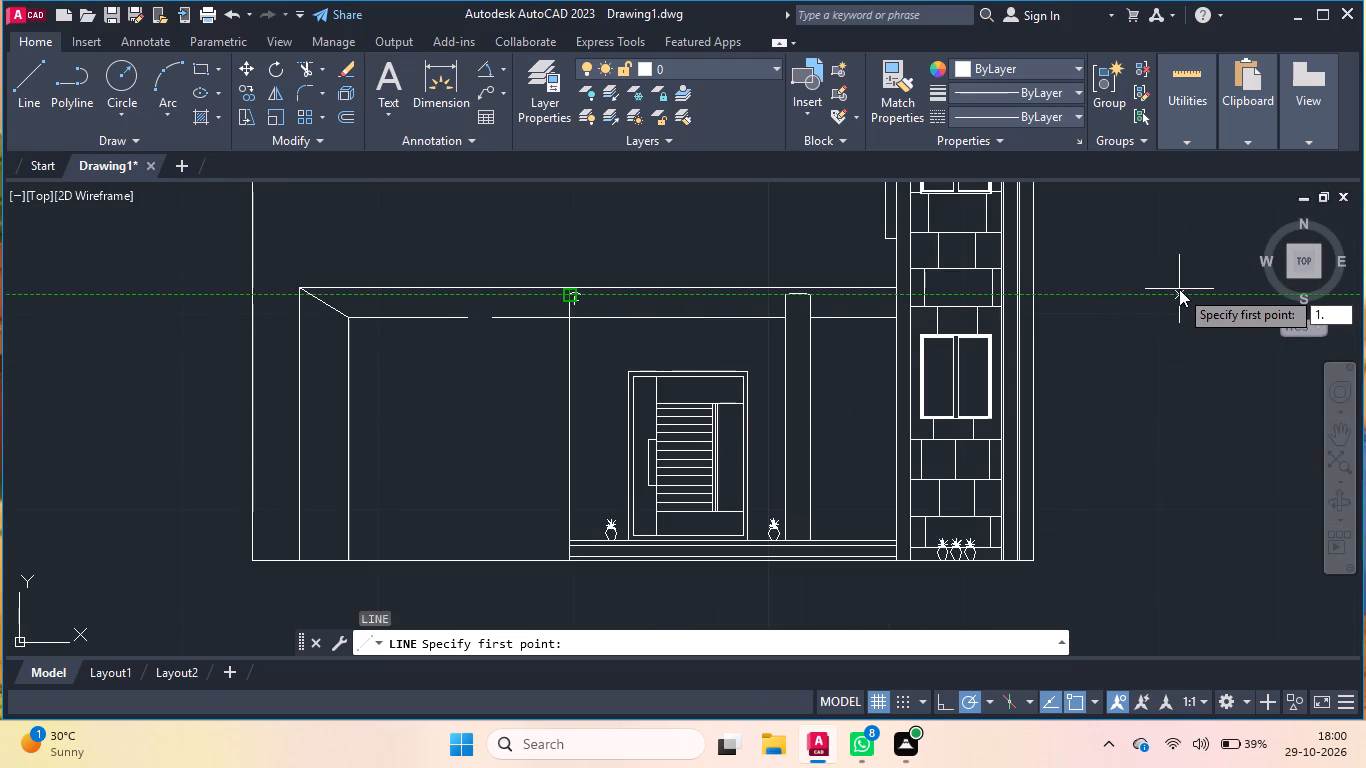
text(27)
key(Return)
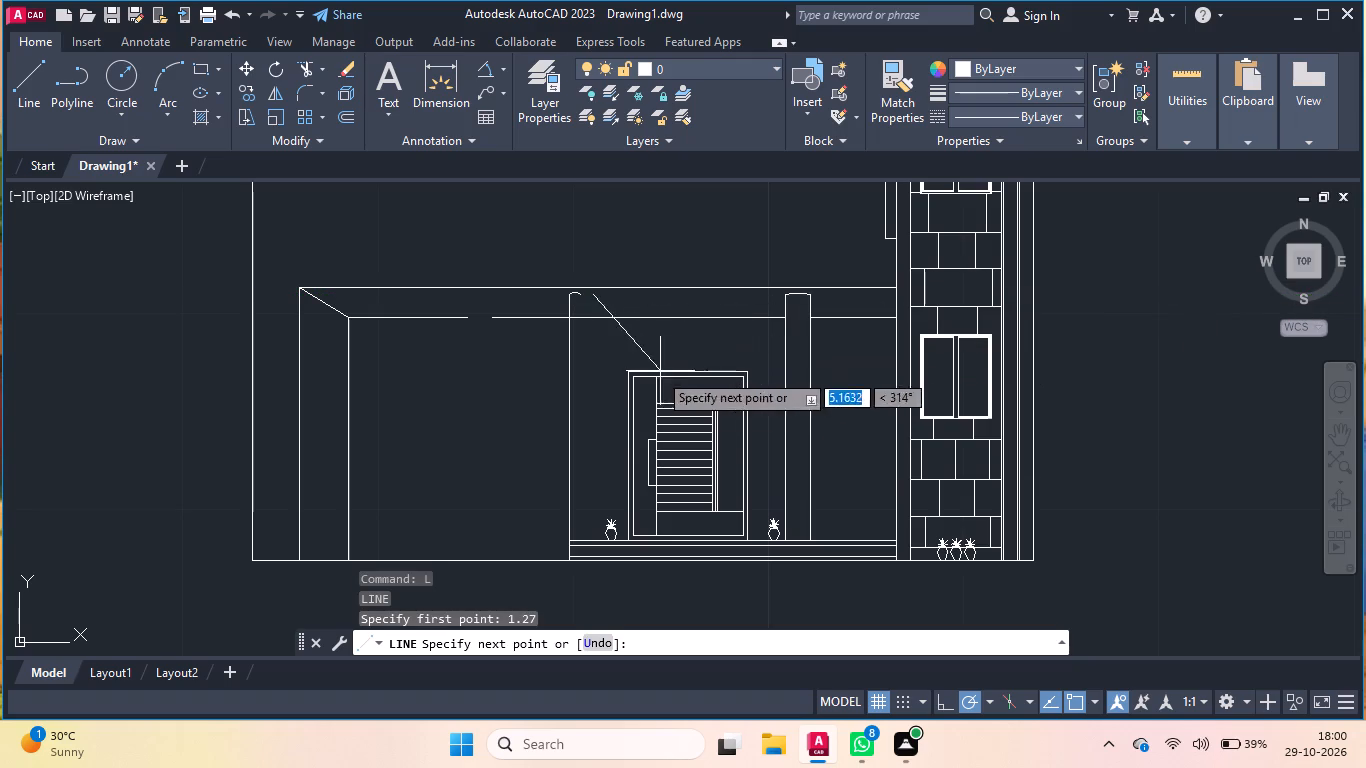
click(592, 535)
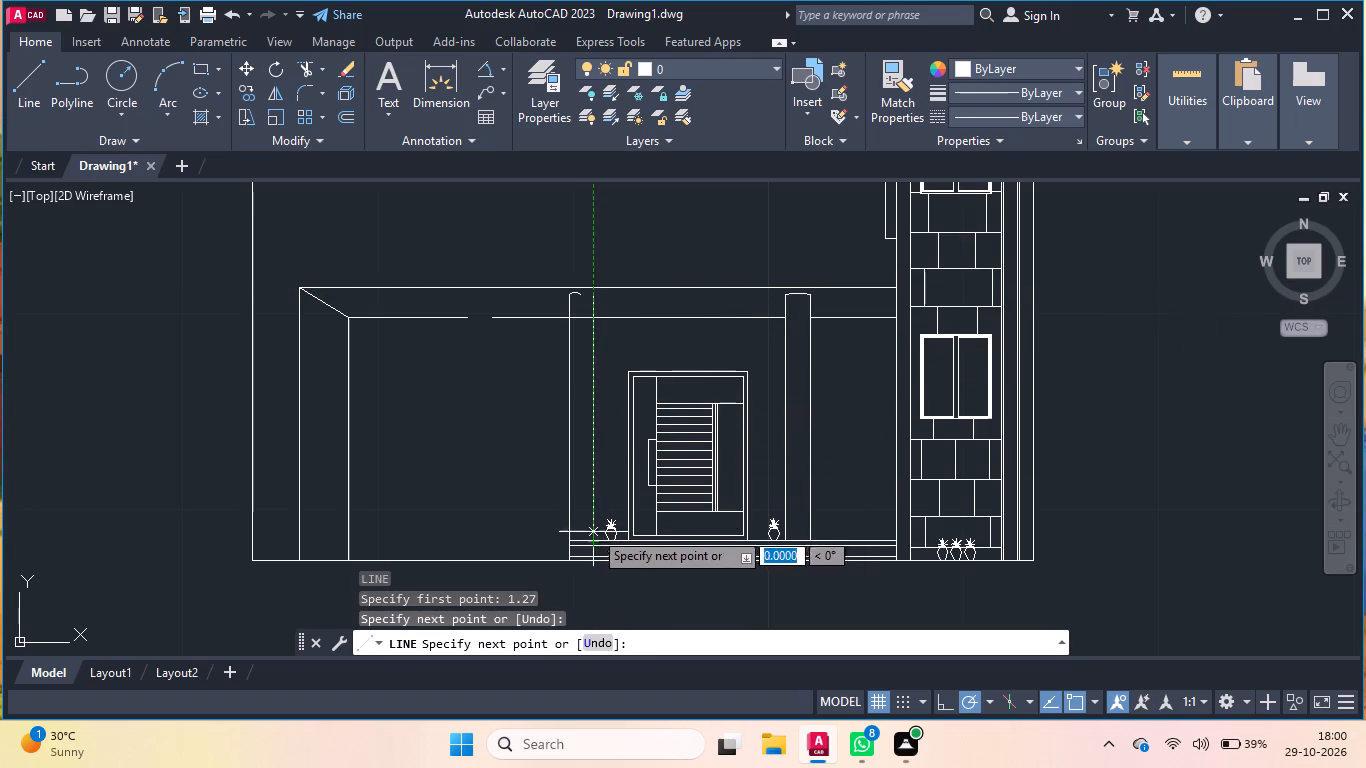
key(Return)
Erase the leftover partial arc on top of the post to the left of the slatted door.
scroll(573, 294, up, 3)
click(571, 297)
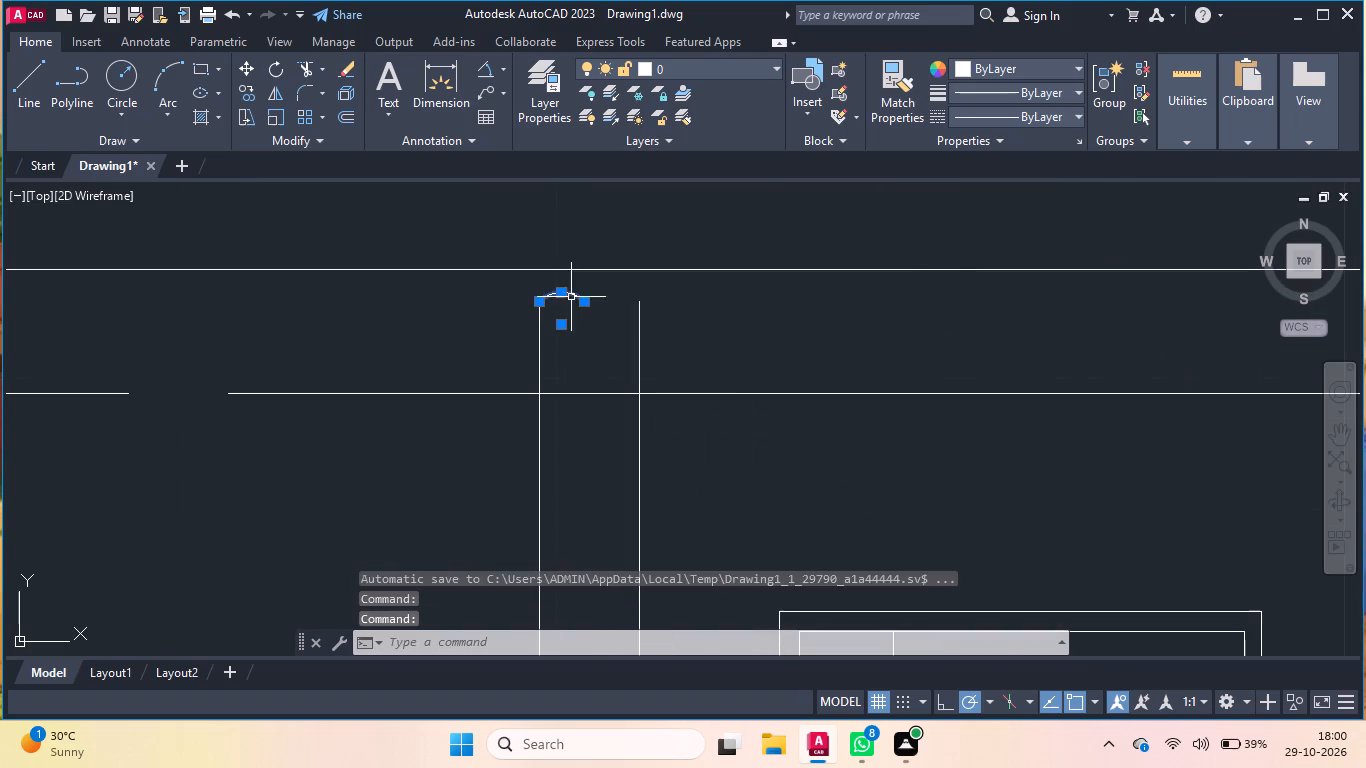
key(Delete)
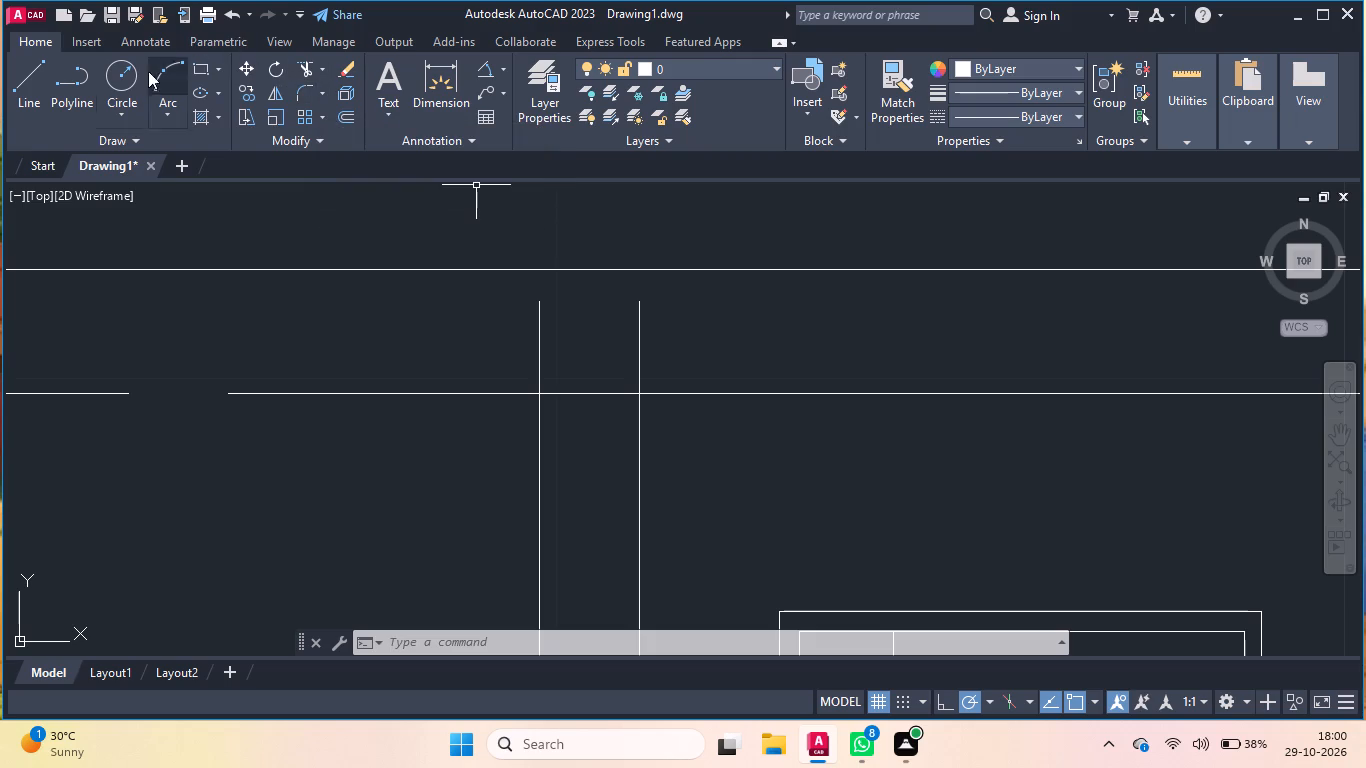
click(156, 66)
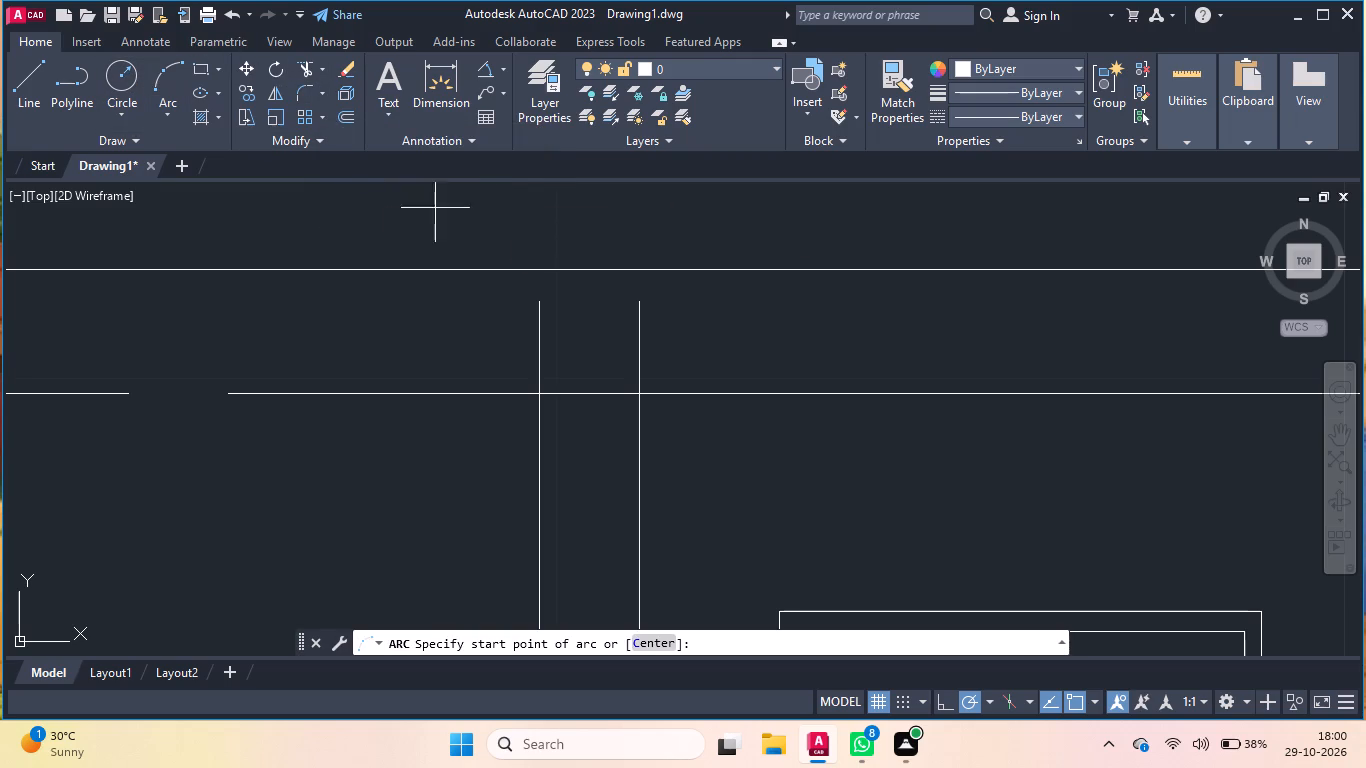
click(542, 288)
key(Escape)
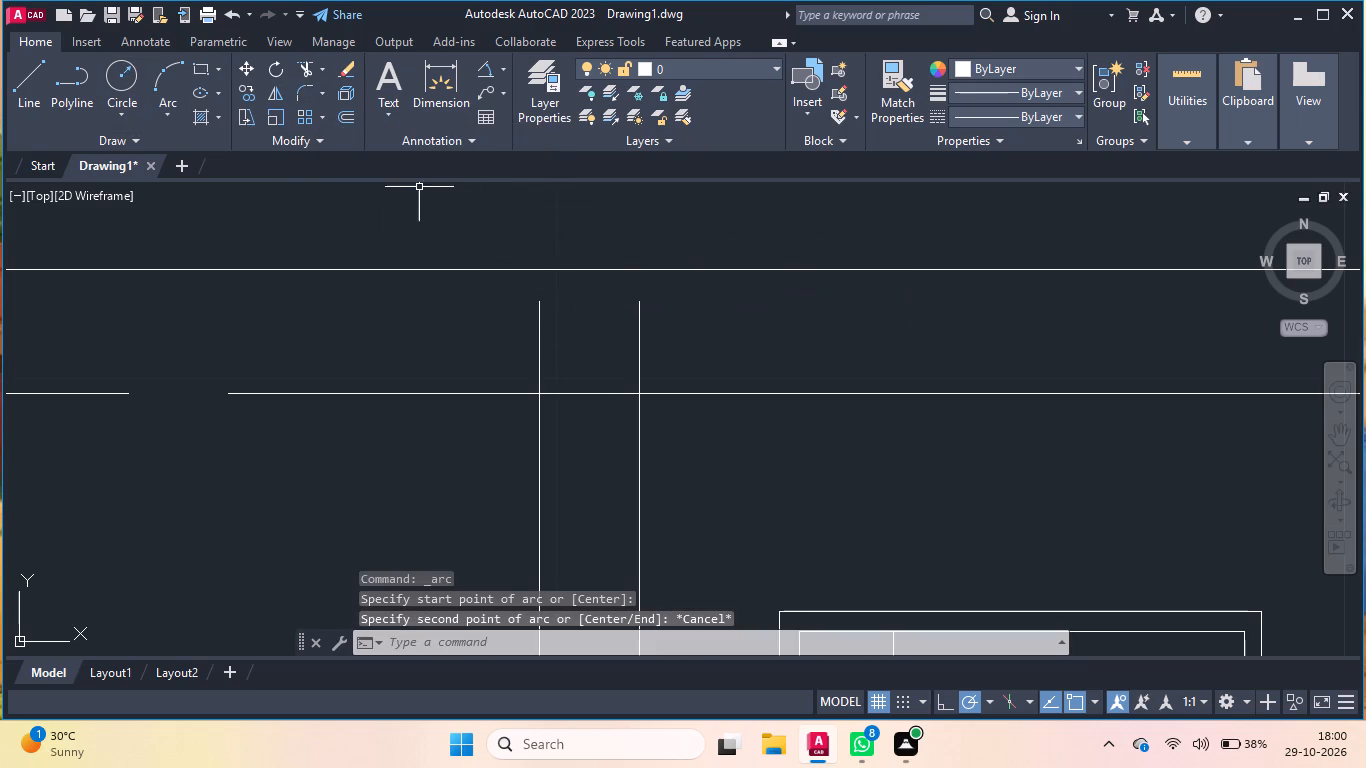
Cap the post left of the door with a three-point arc and trim its overhang beyond the right vertical line.
click(148, 78)
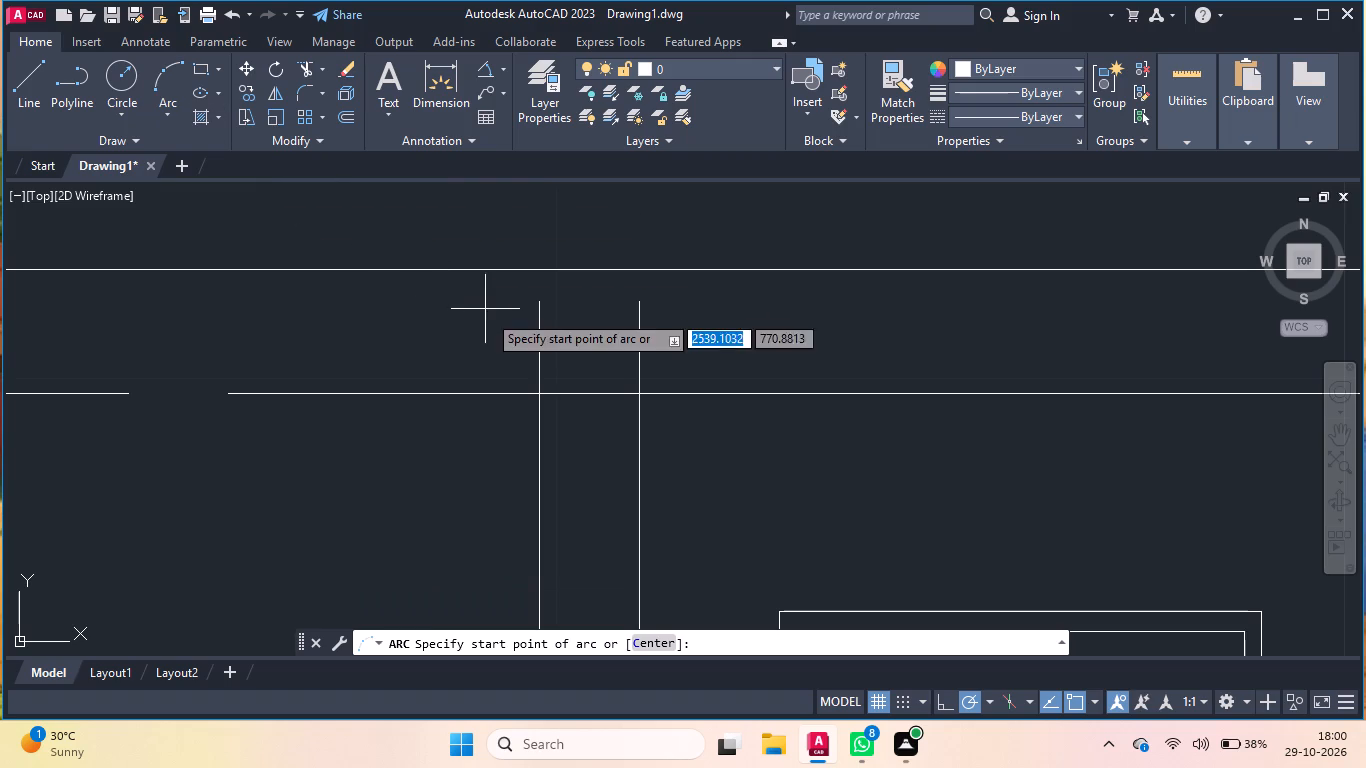
click(536, 302)
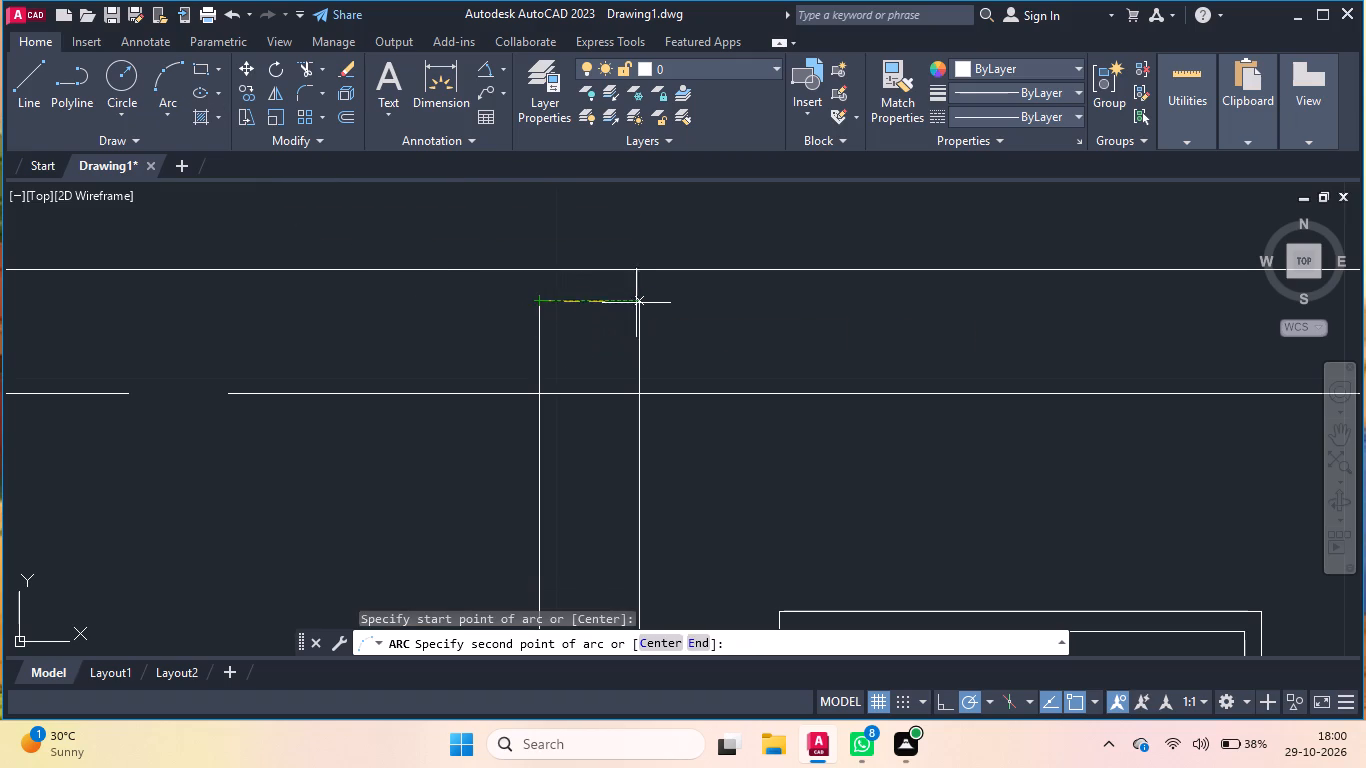
click(638, 302)
click(668, 327)
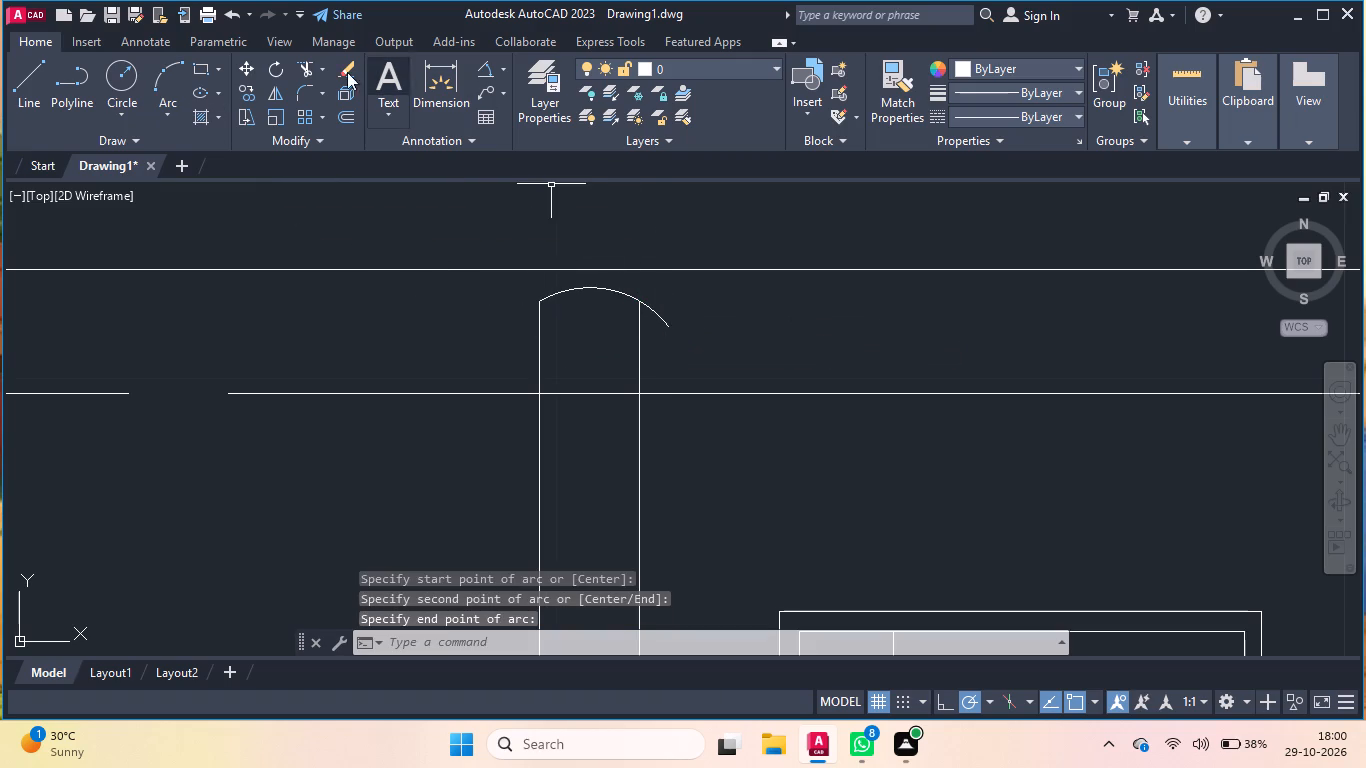
click(300, 66)
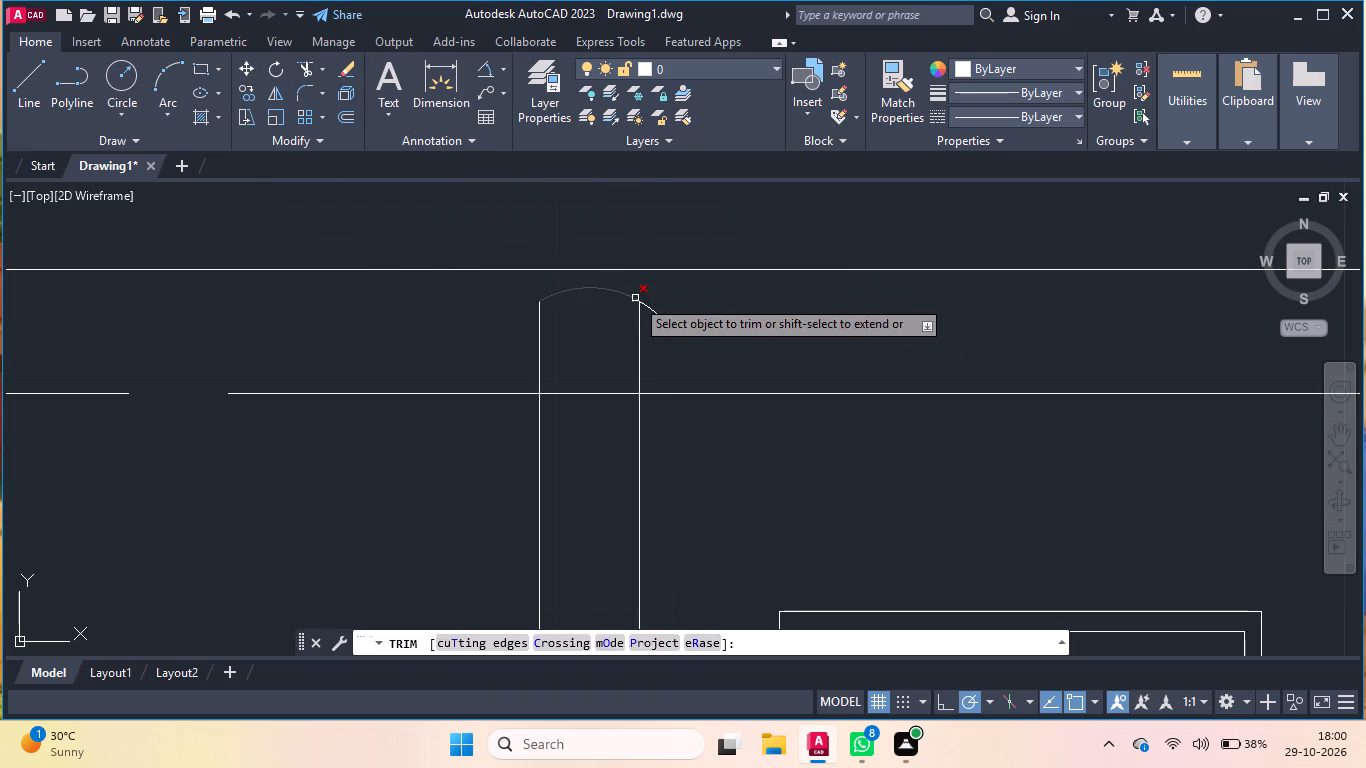
click(646, 306)
scroll(706, 357, down, 3)
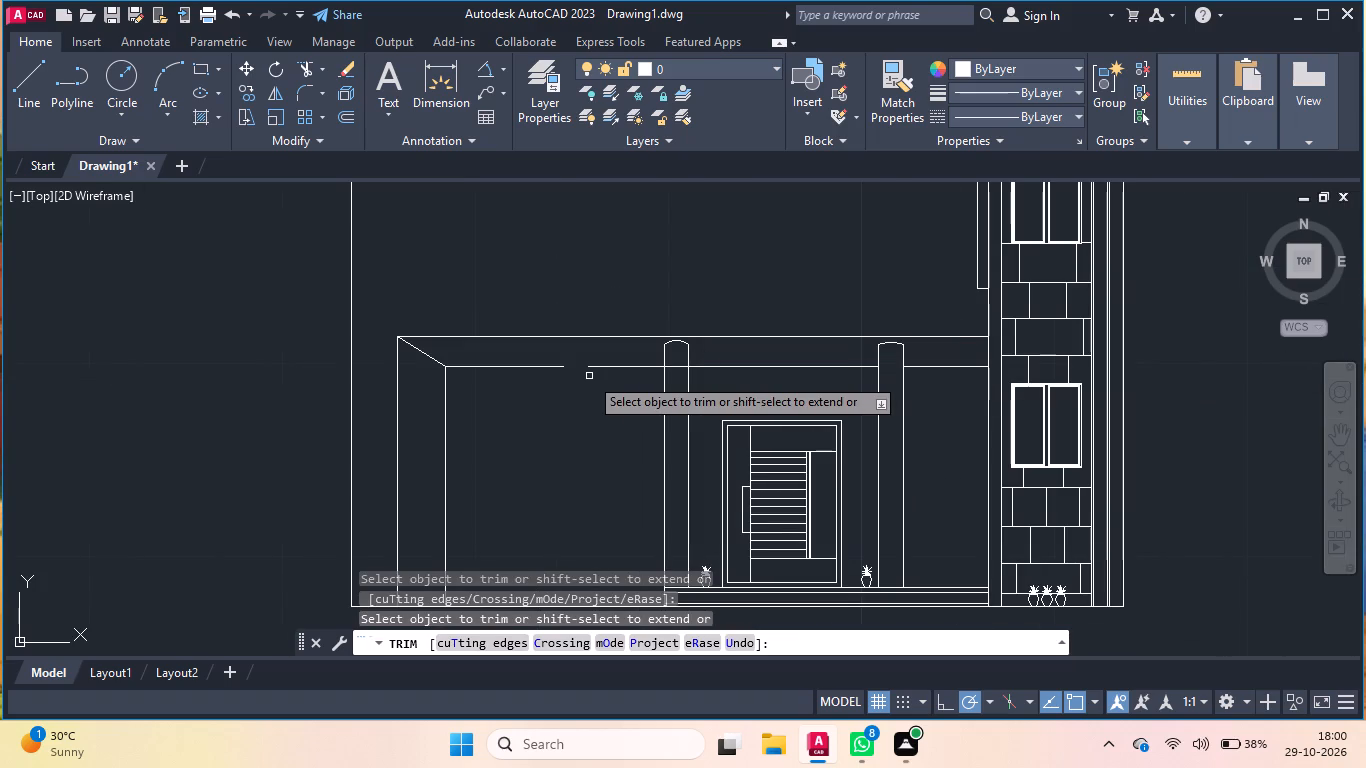
key(Return)
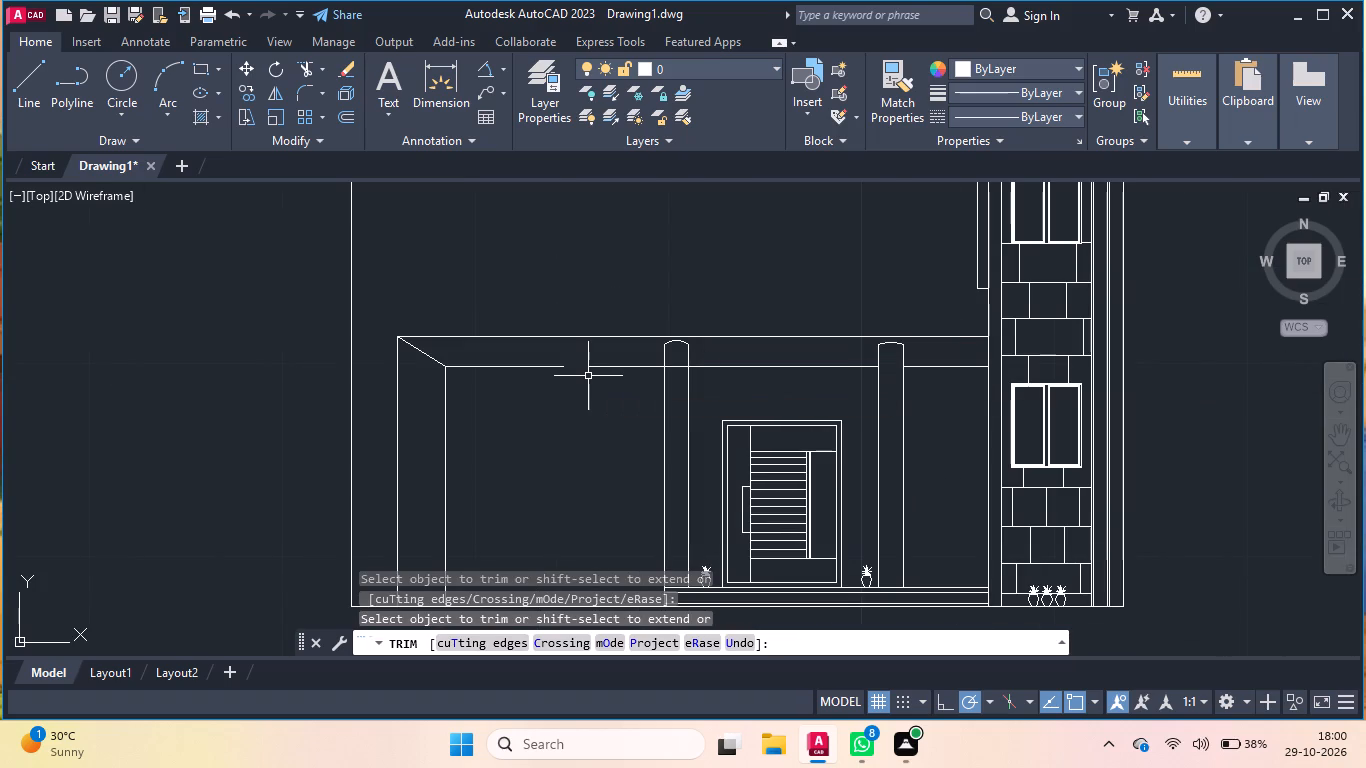
Draw a short line closing the gap in the porch beam's lower horizontal line.
key(l)
key(Return)
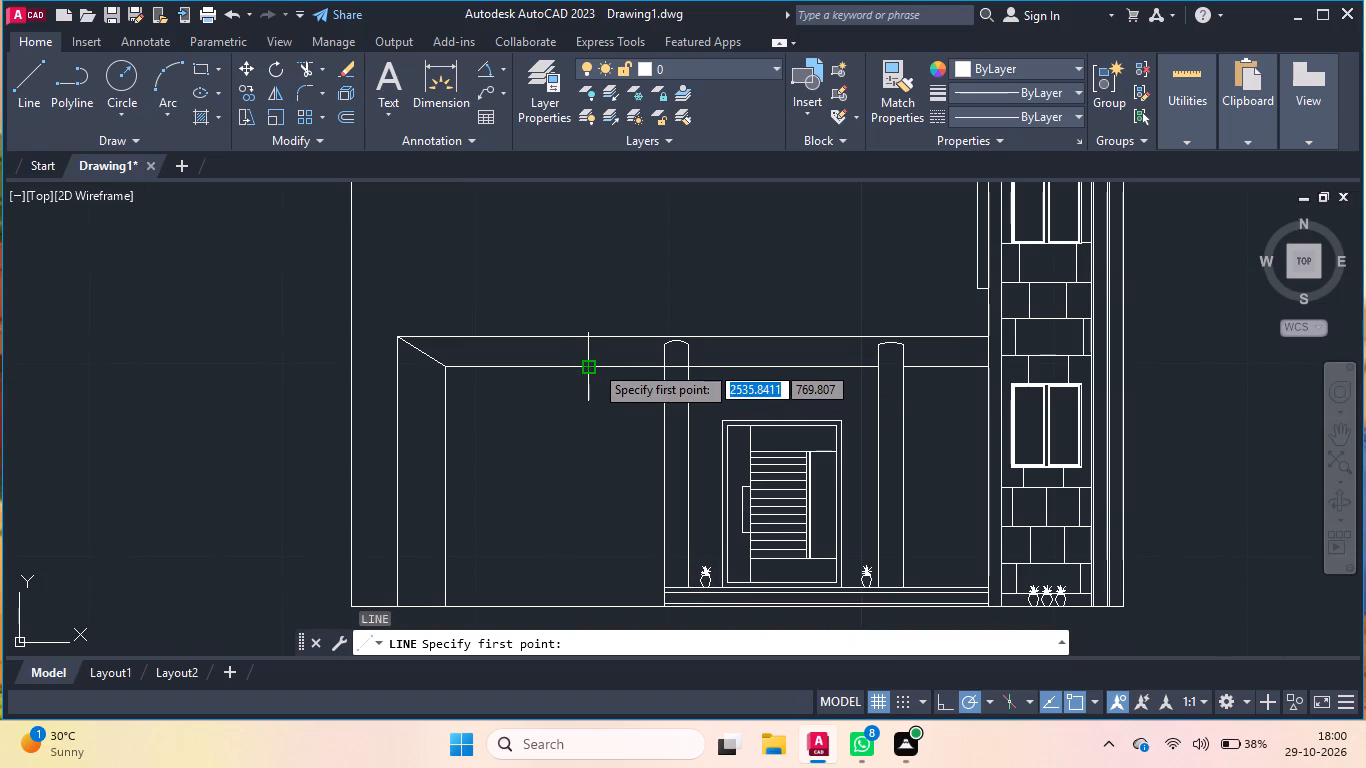
click(595, 364)
click(568, 363)
key(Return)
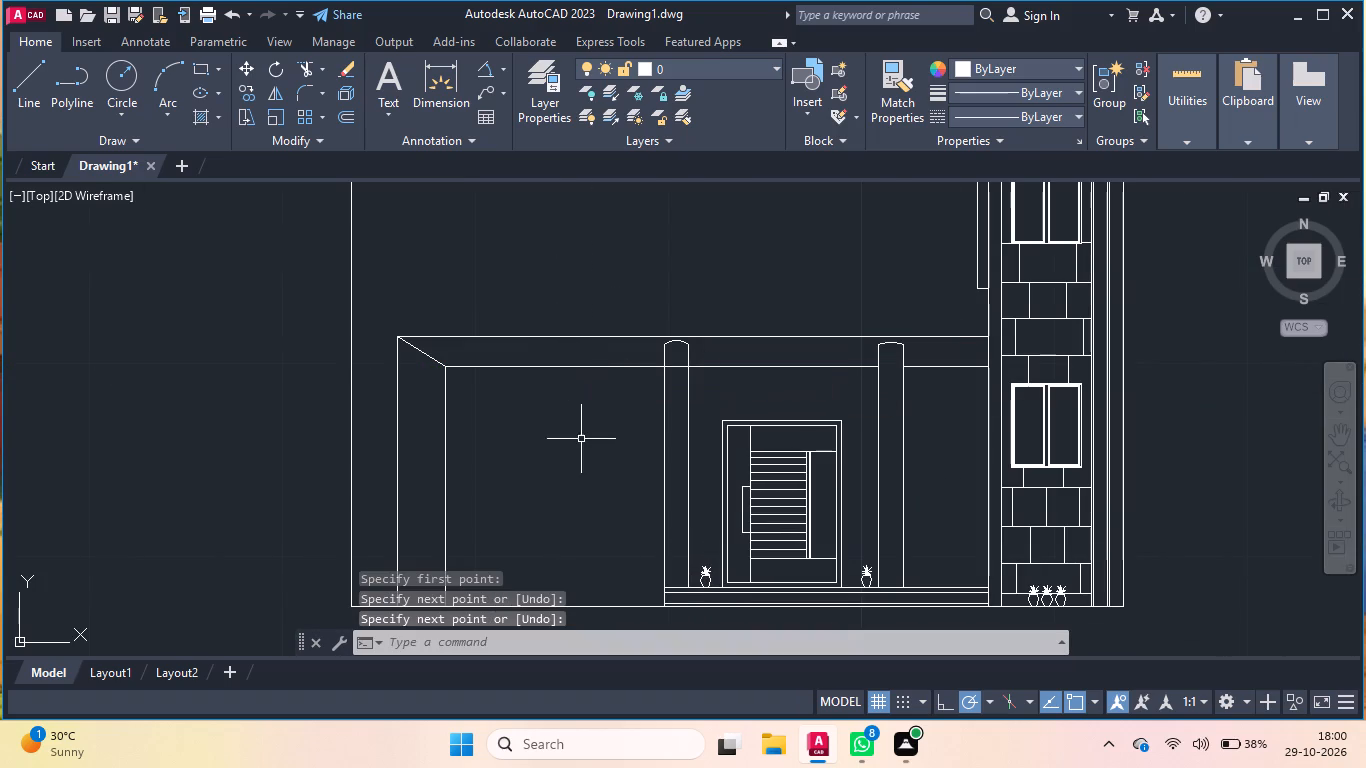
Draw a vertical line 0.7 inside the building's outer left wall line, from the ground line up to the wall's top.
scroll(582, 439, down, 1)
key(Return)
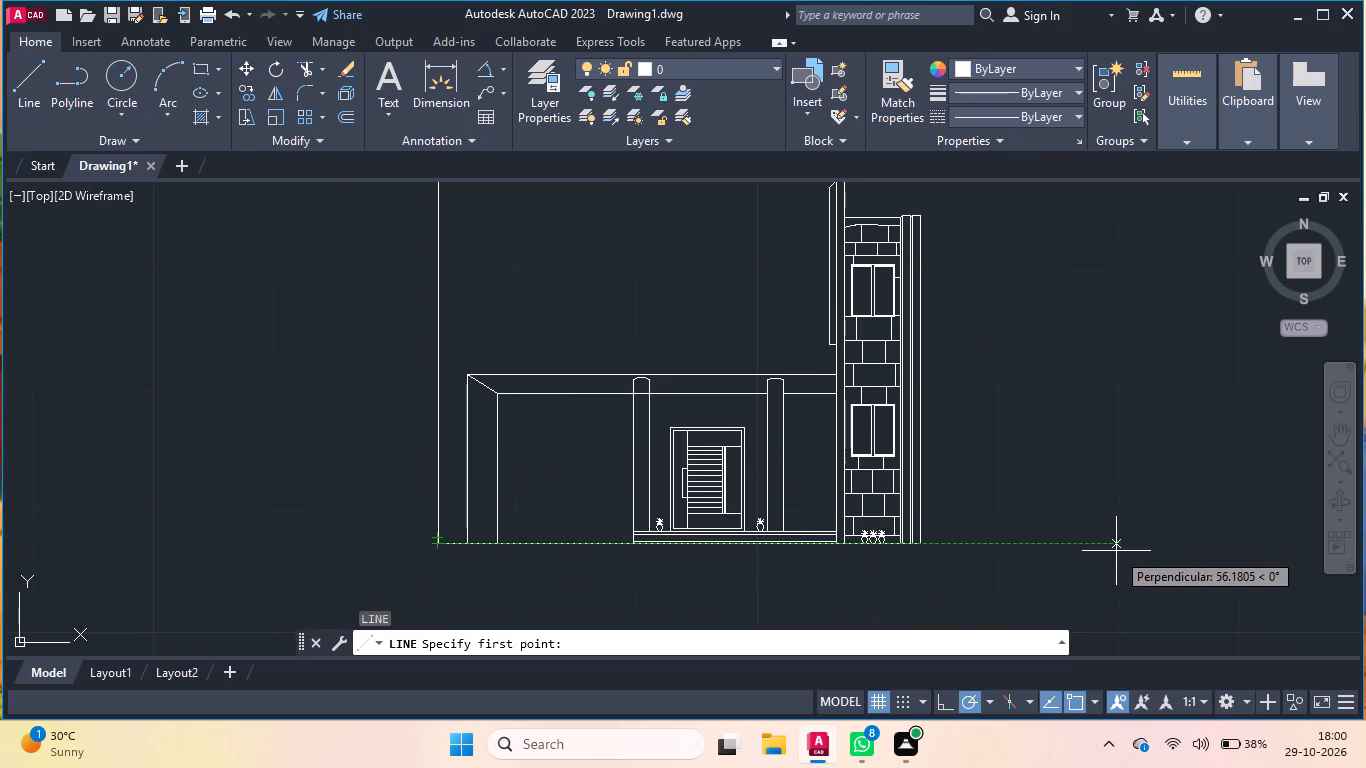
text(0.)
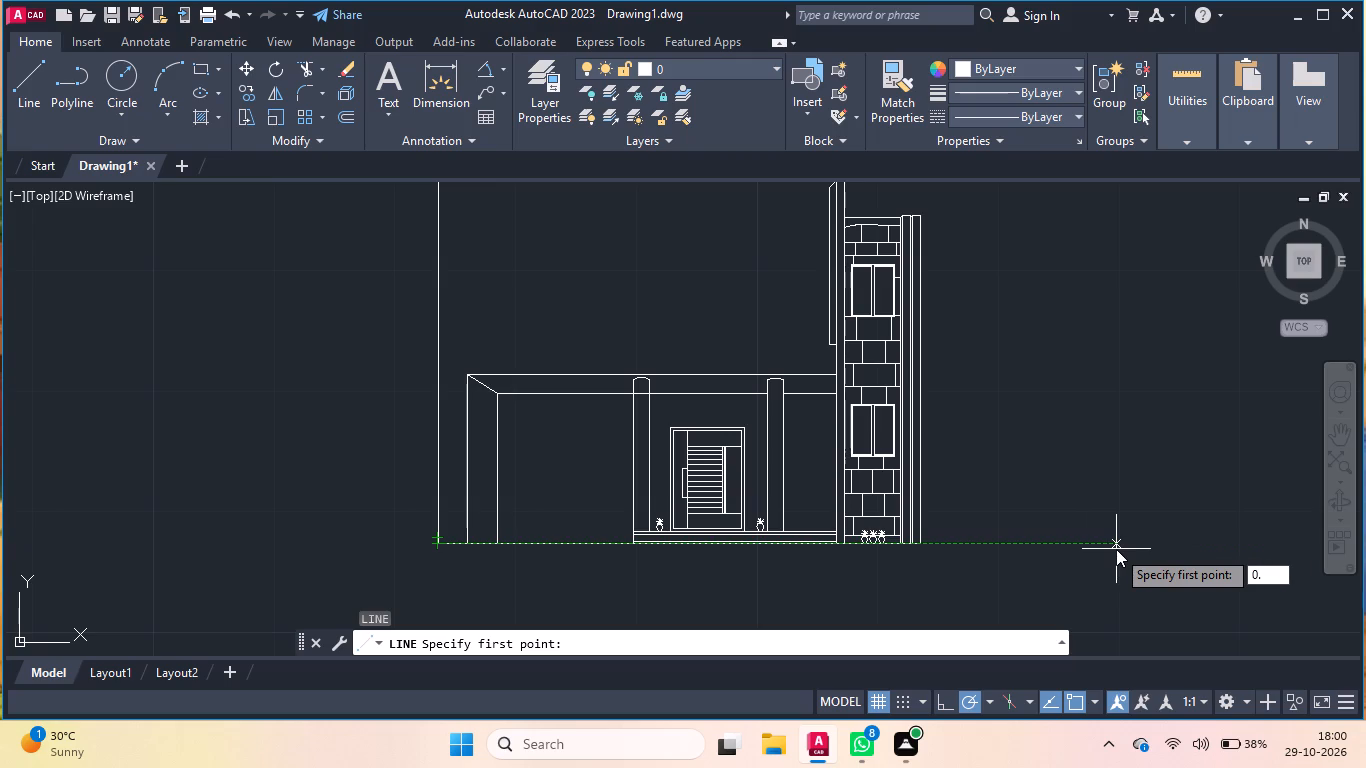
key(7)
key(Return)
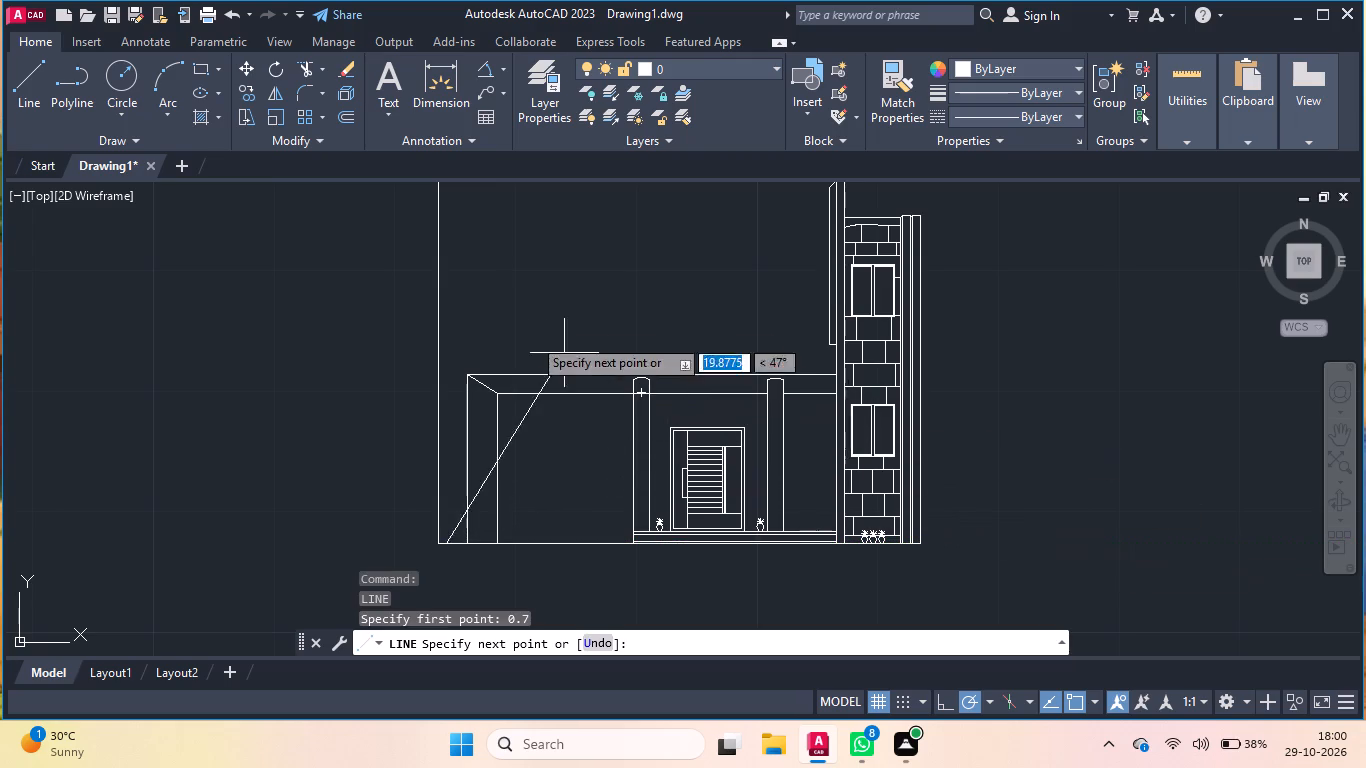
scroll(409, 574, down, 2)
scroll(485, 539, down, 1)
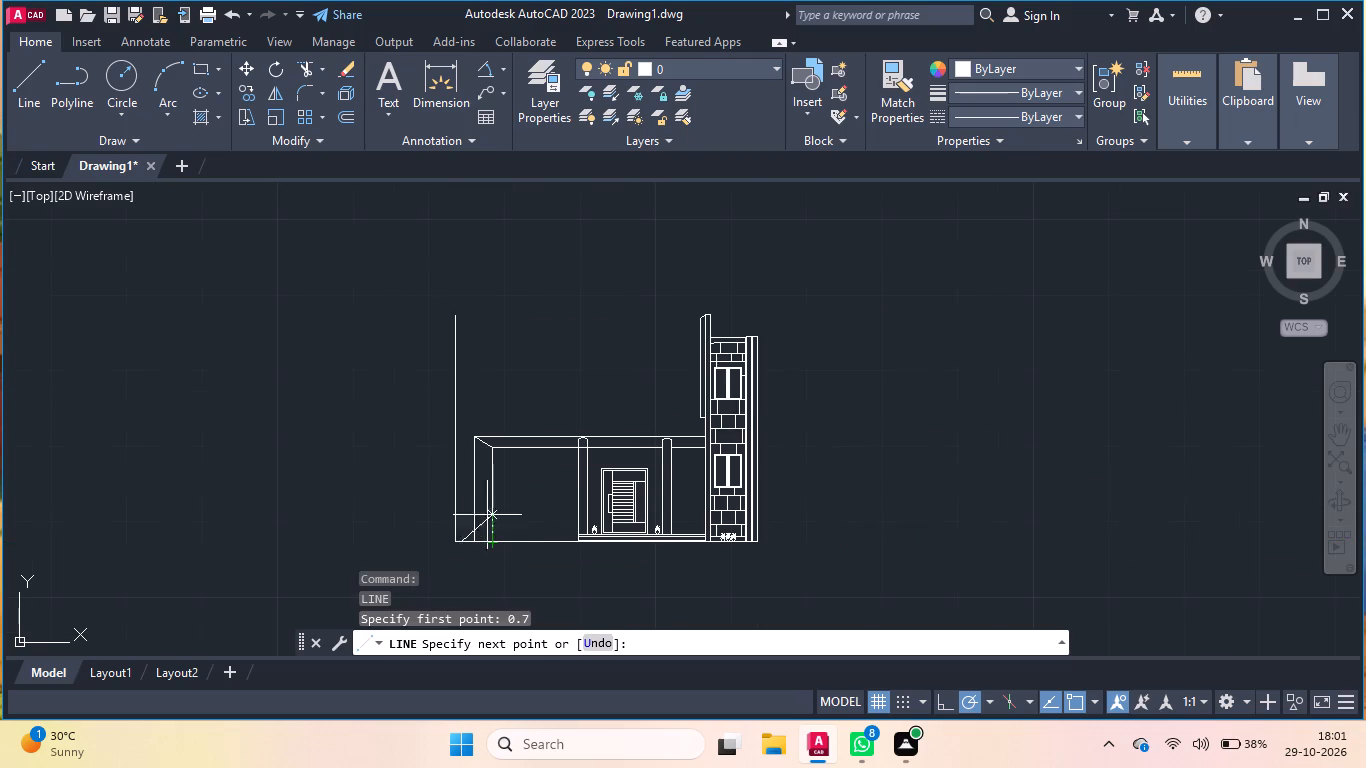
scroll(465, 303, up, 2)
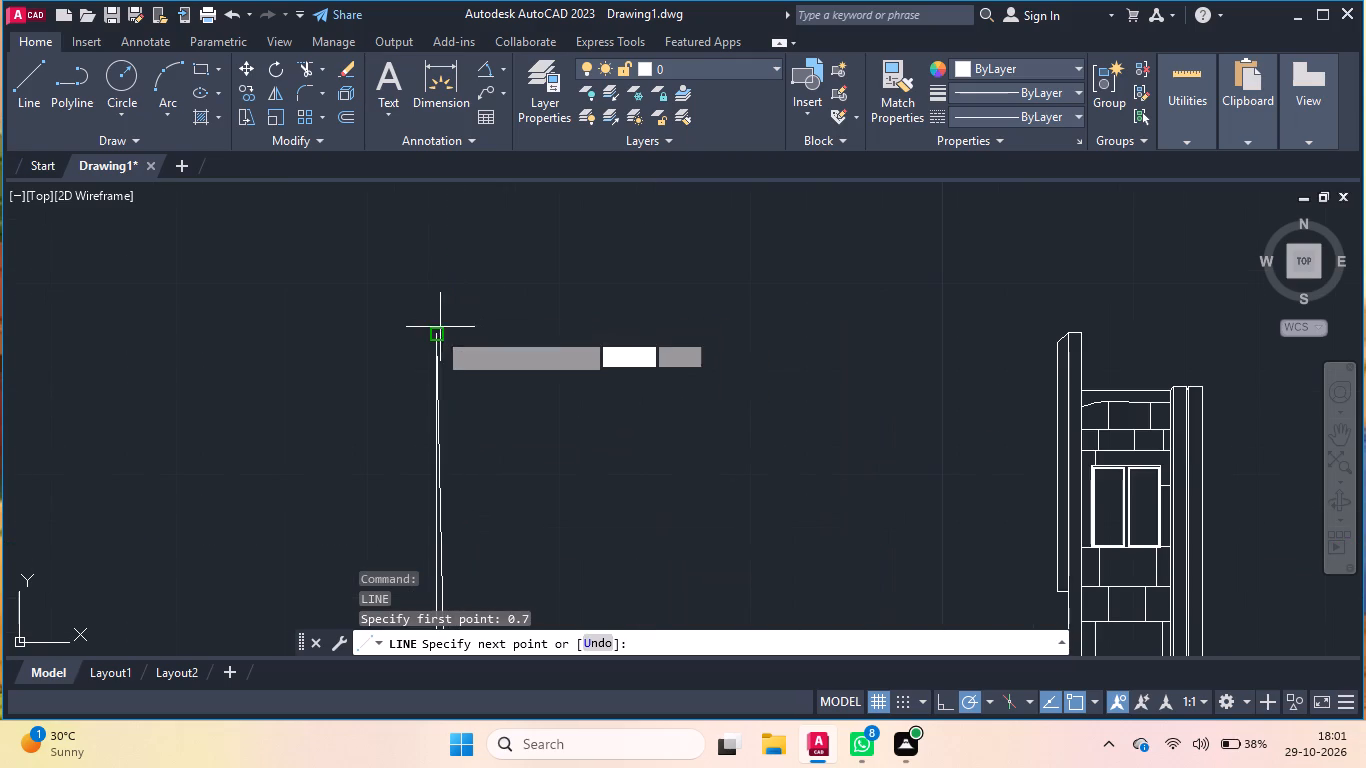
click(452, 336)
key(Return)
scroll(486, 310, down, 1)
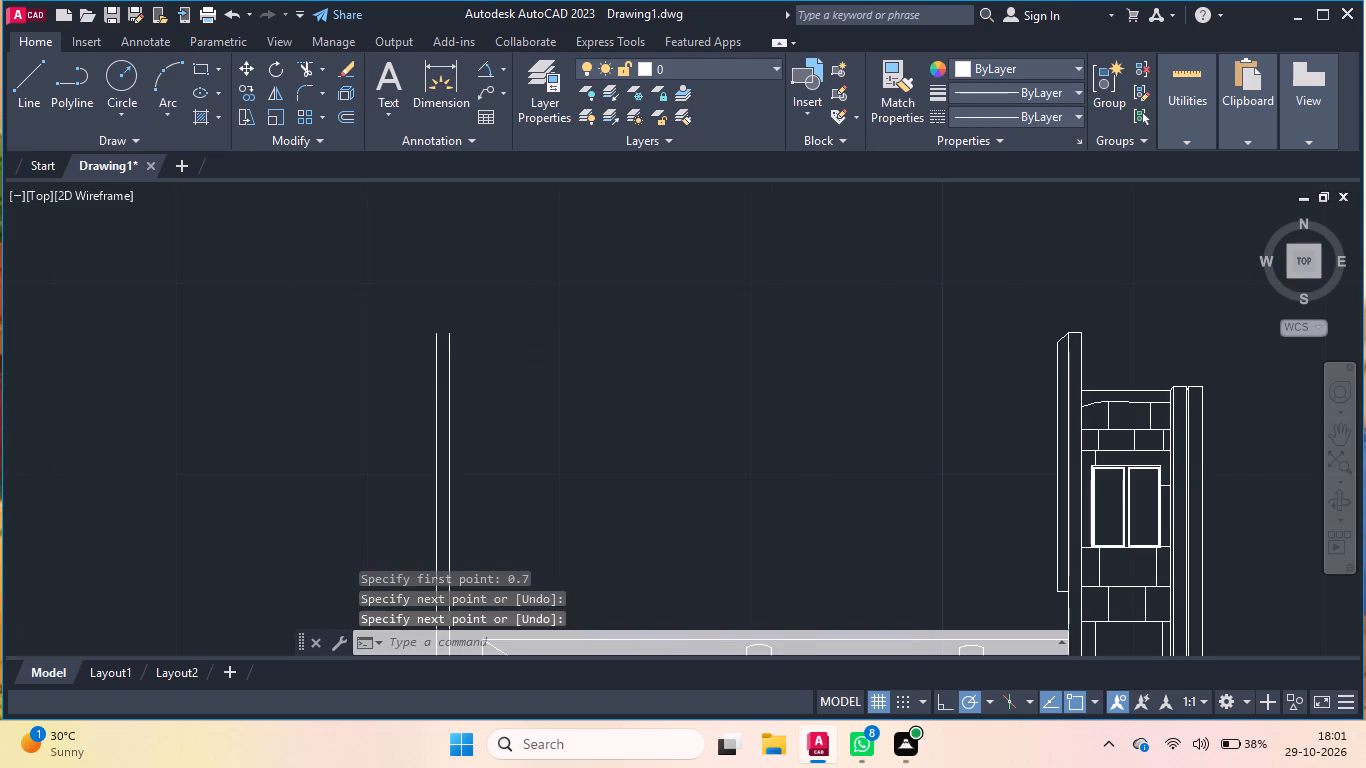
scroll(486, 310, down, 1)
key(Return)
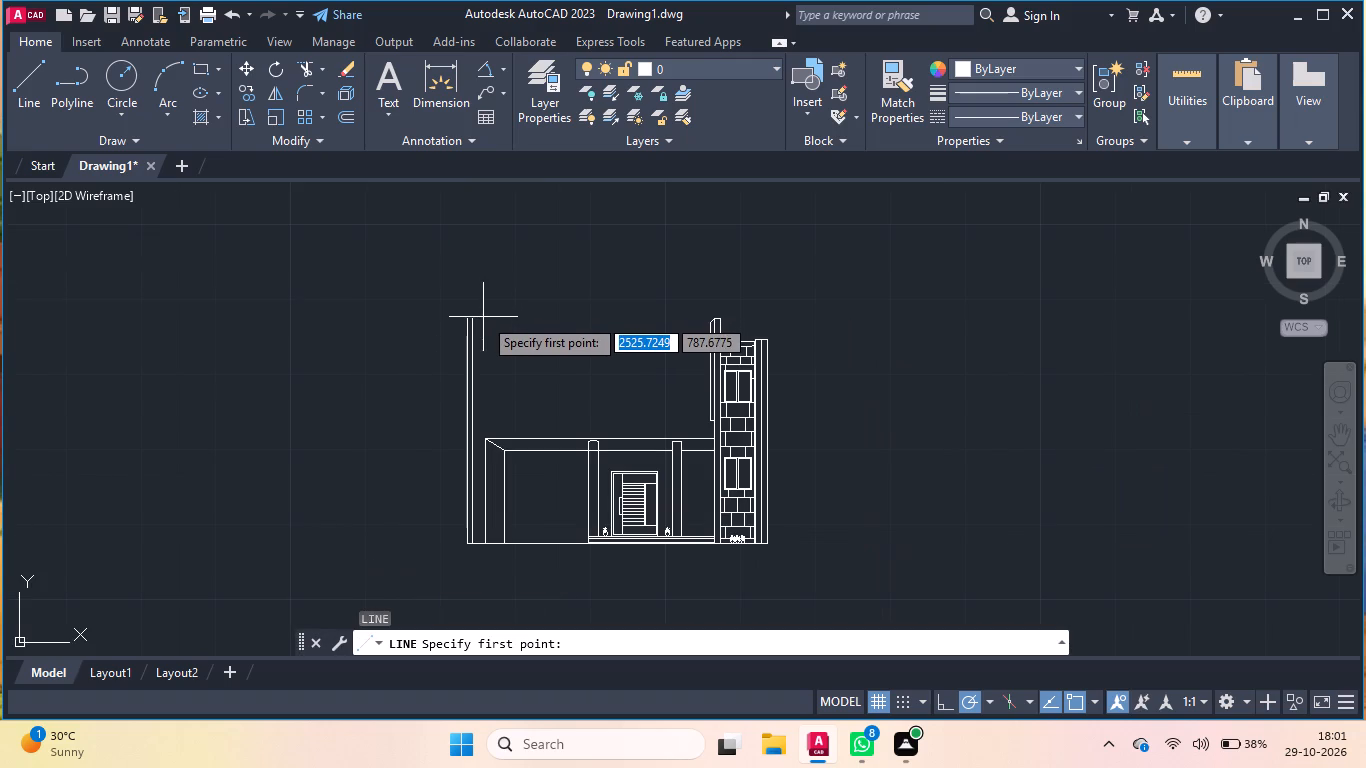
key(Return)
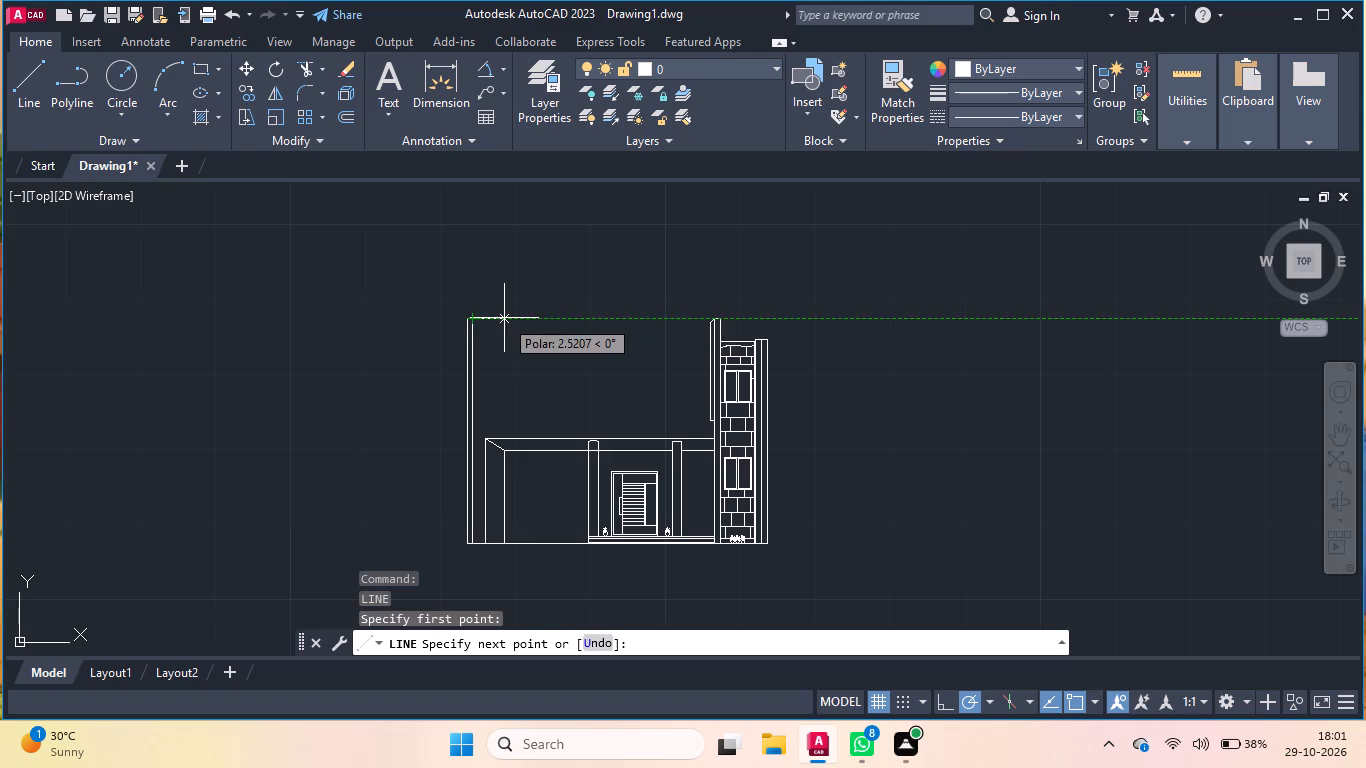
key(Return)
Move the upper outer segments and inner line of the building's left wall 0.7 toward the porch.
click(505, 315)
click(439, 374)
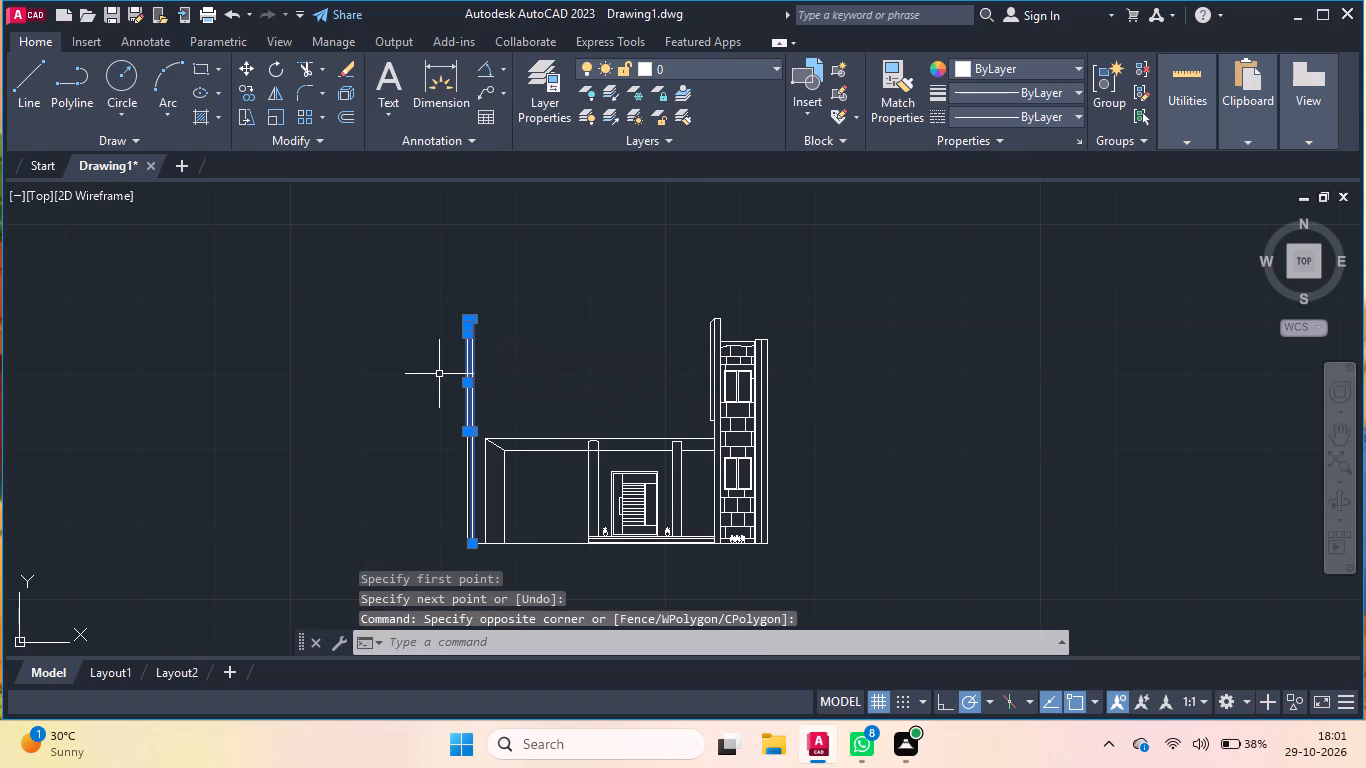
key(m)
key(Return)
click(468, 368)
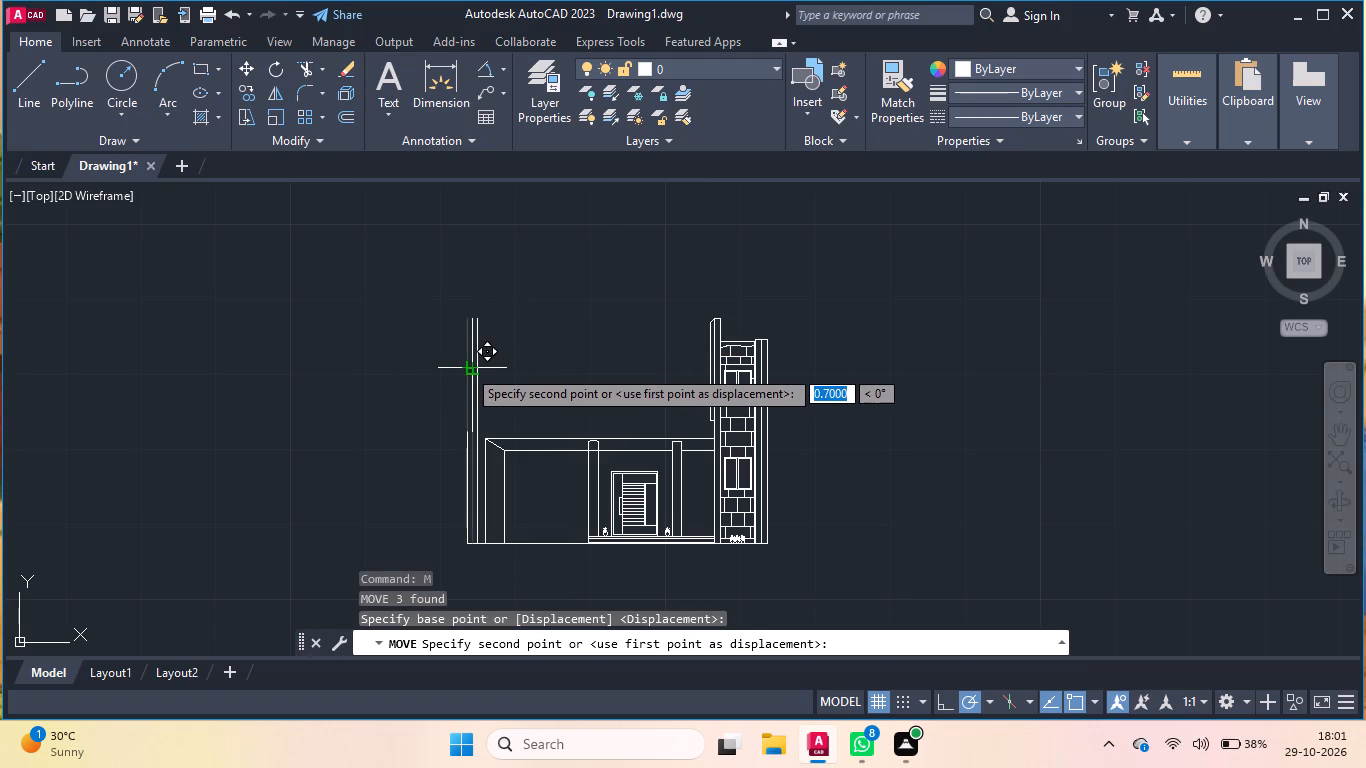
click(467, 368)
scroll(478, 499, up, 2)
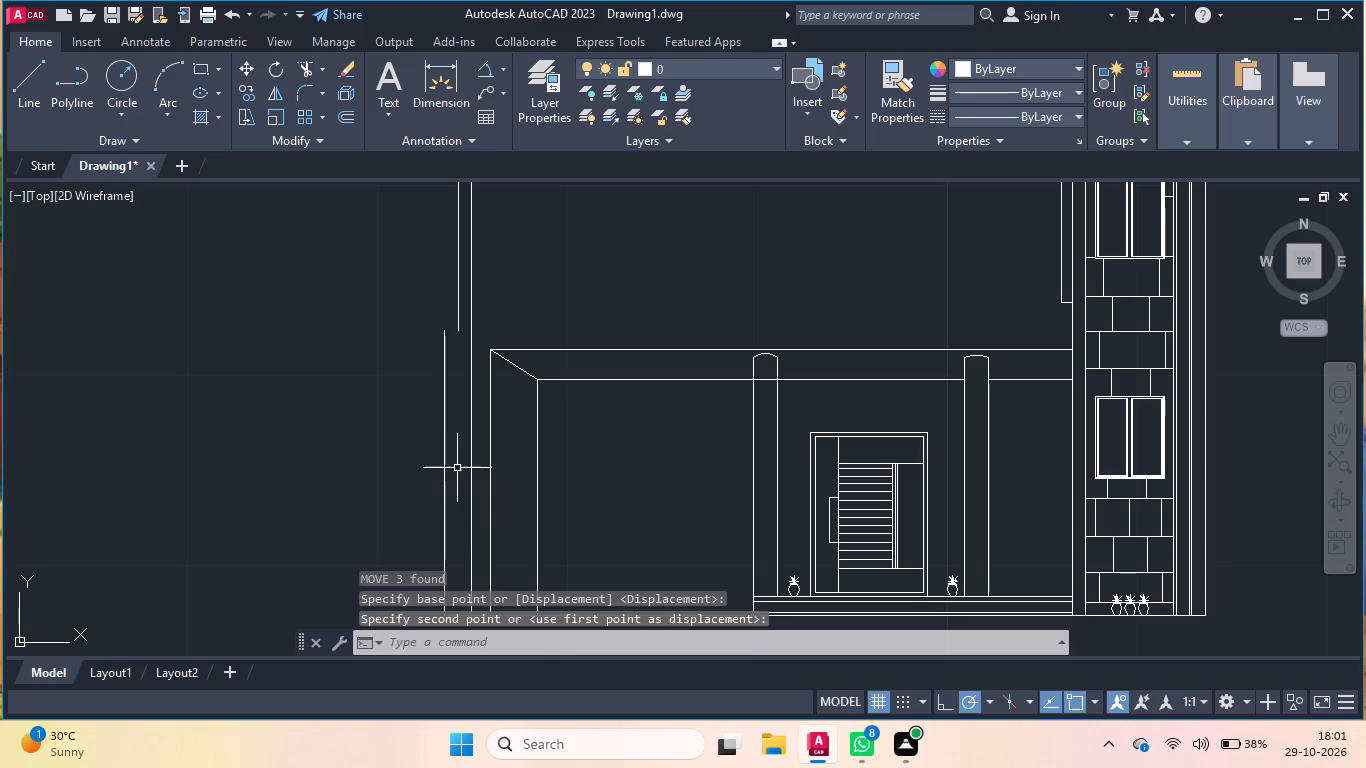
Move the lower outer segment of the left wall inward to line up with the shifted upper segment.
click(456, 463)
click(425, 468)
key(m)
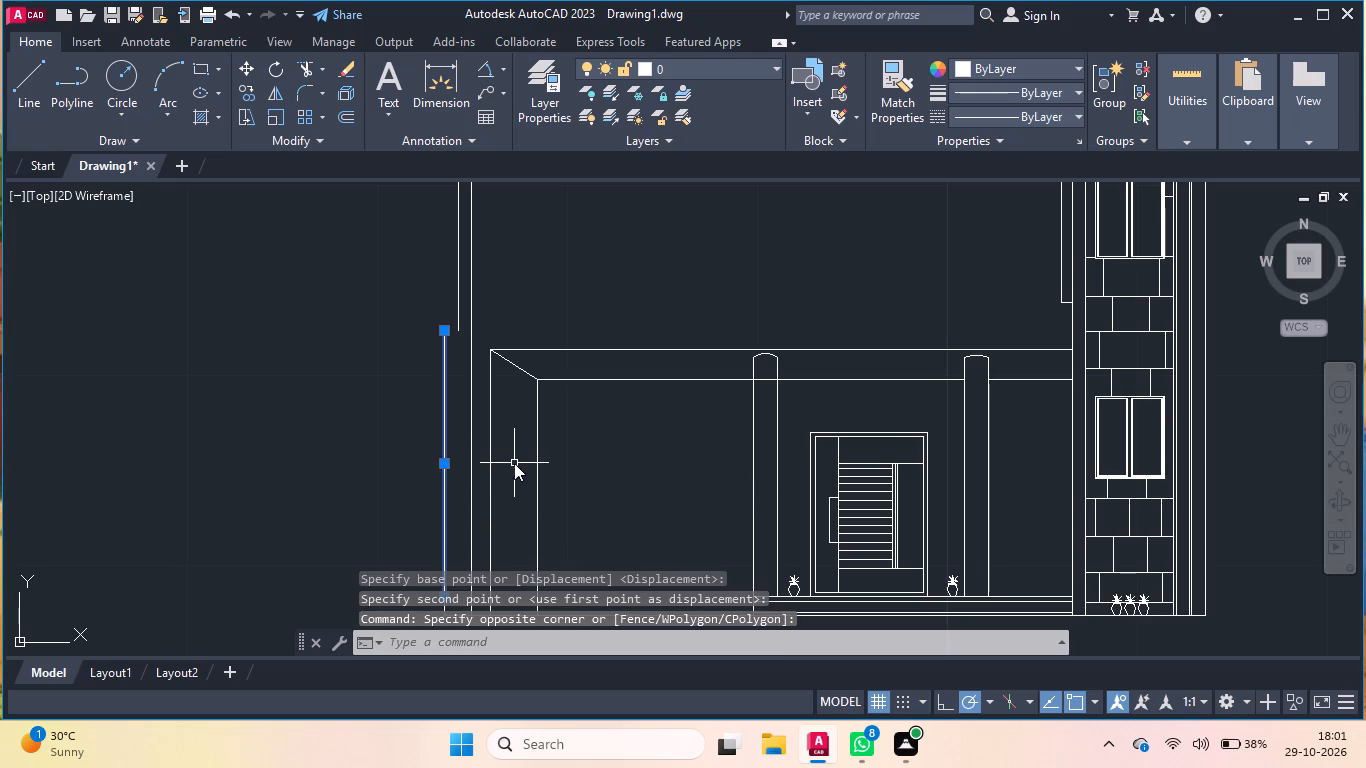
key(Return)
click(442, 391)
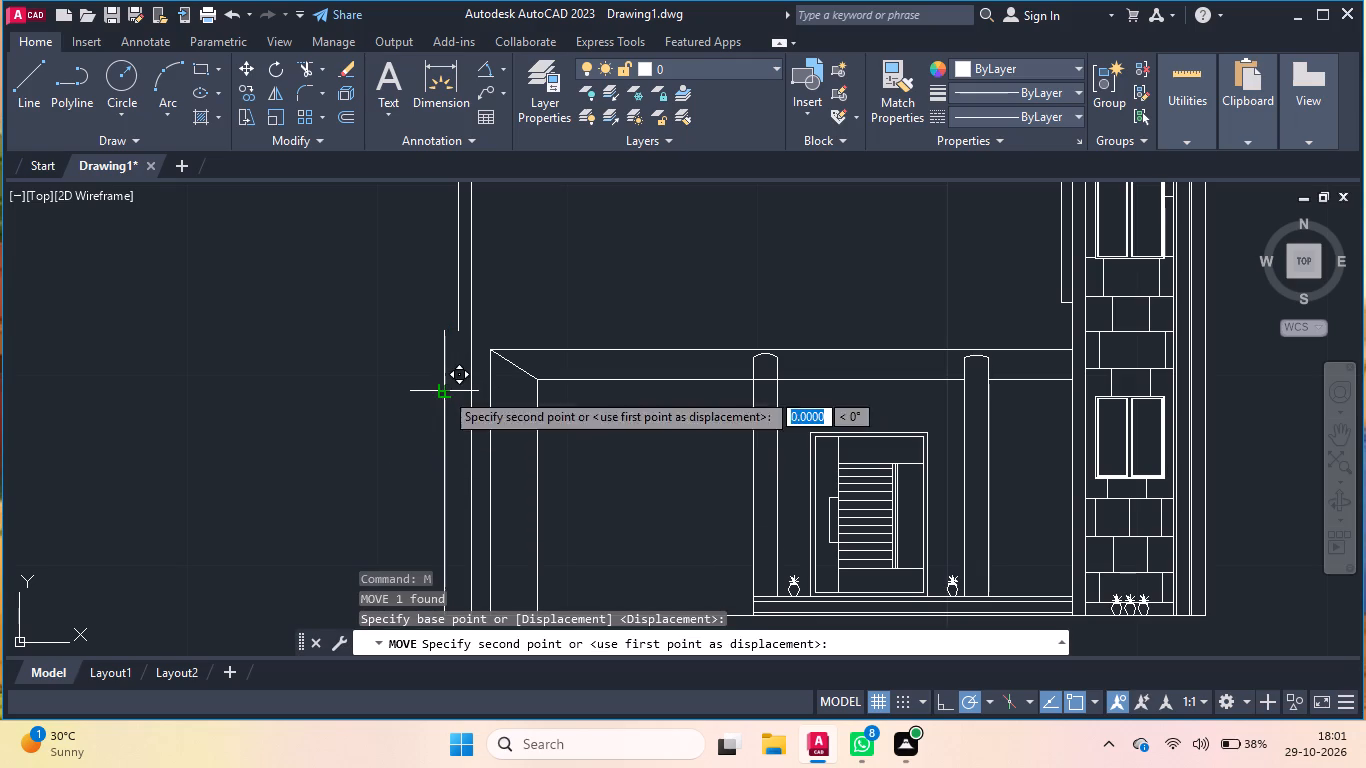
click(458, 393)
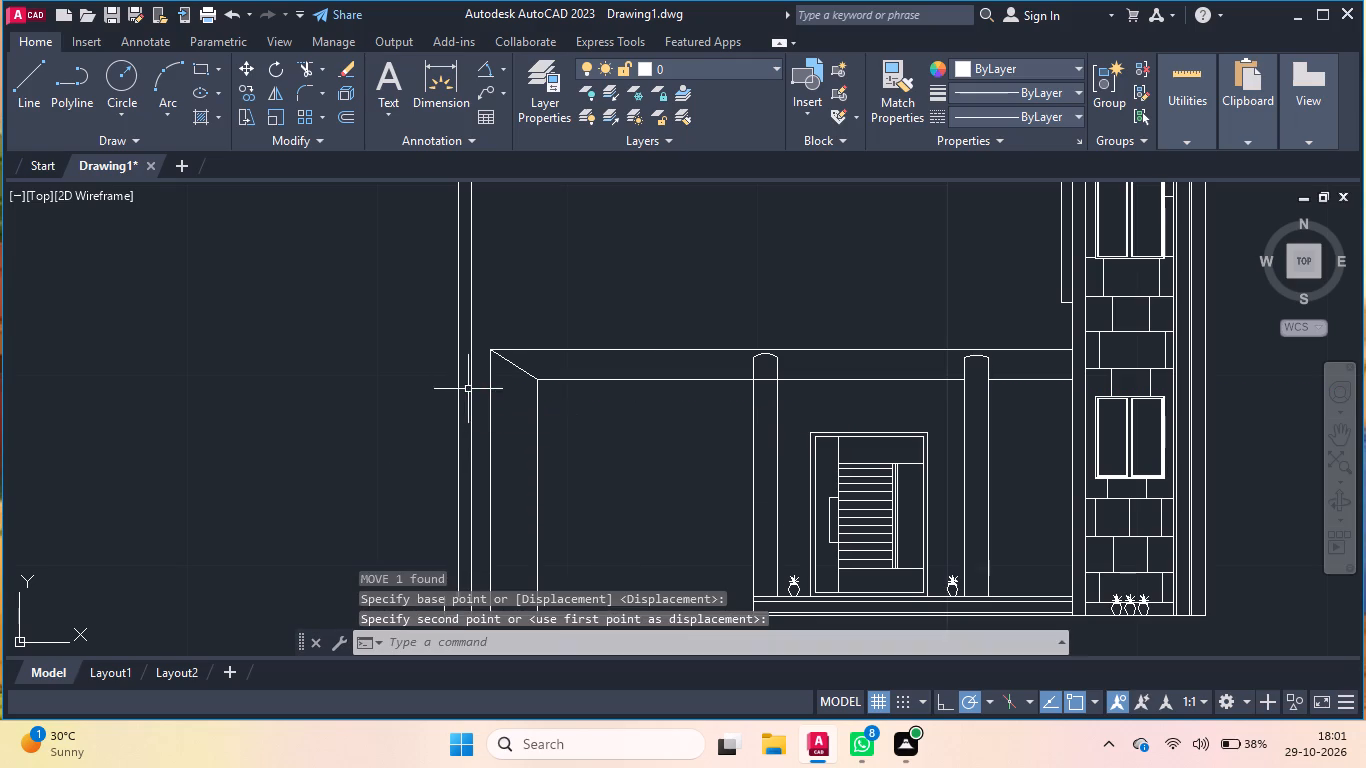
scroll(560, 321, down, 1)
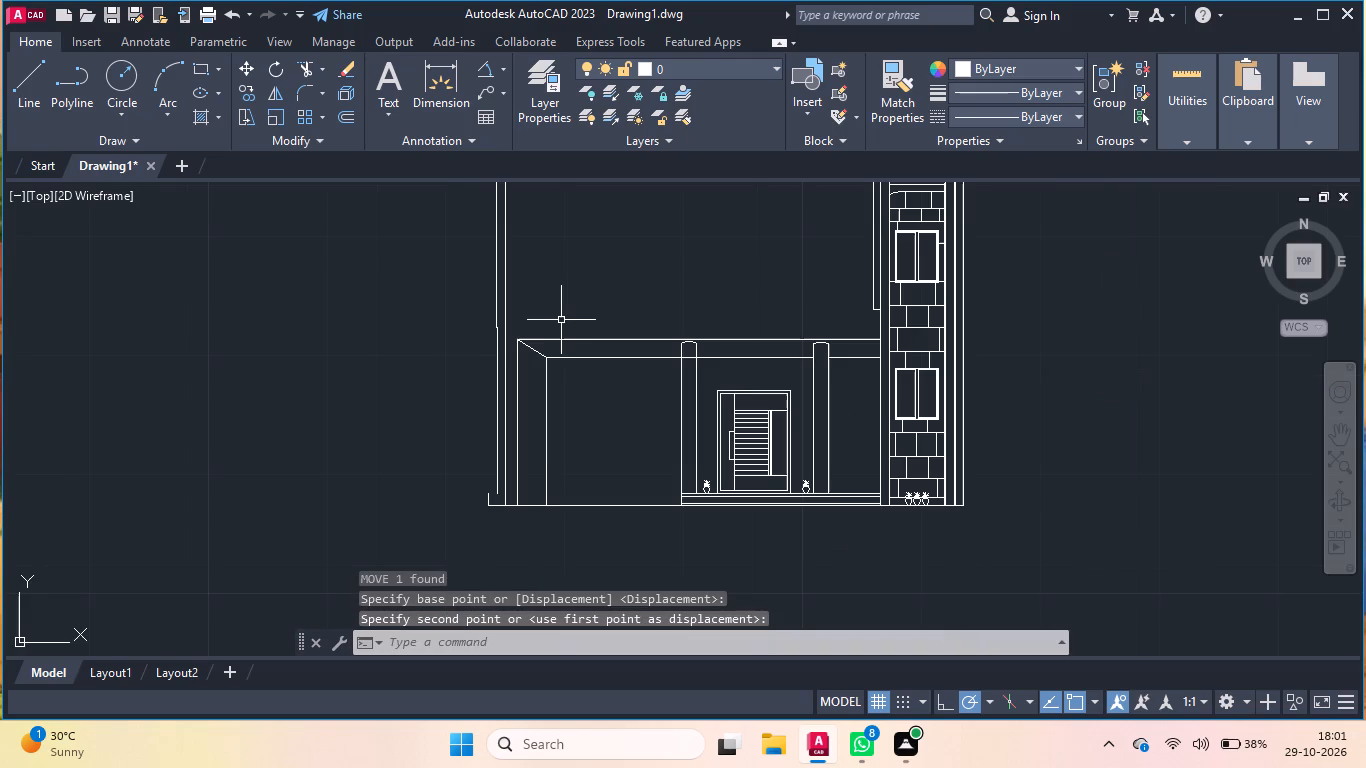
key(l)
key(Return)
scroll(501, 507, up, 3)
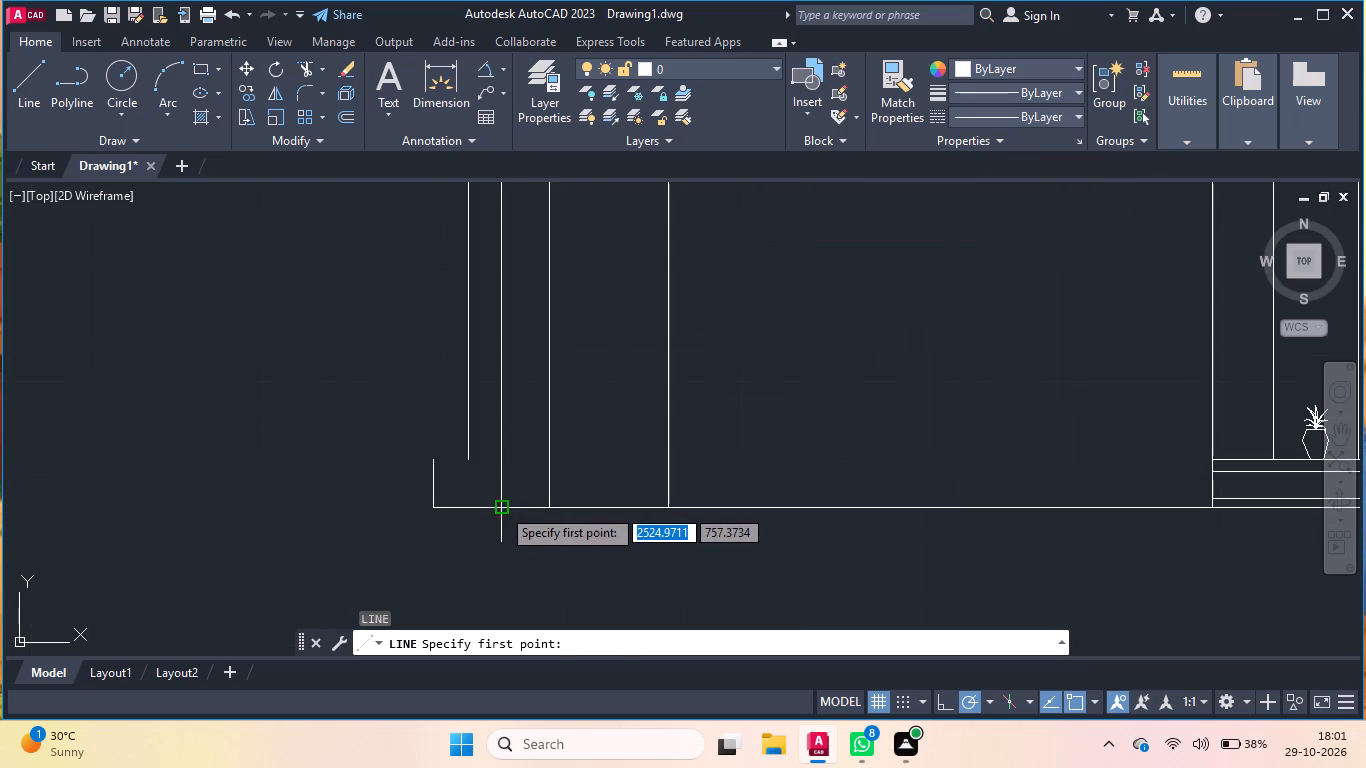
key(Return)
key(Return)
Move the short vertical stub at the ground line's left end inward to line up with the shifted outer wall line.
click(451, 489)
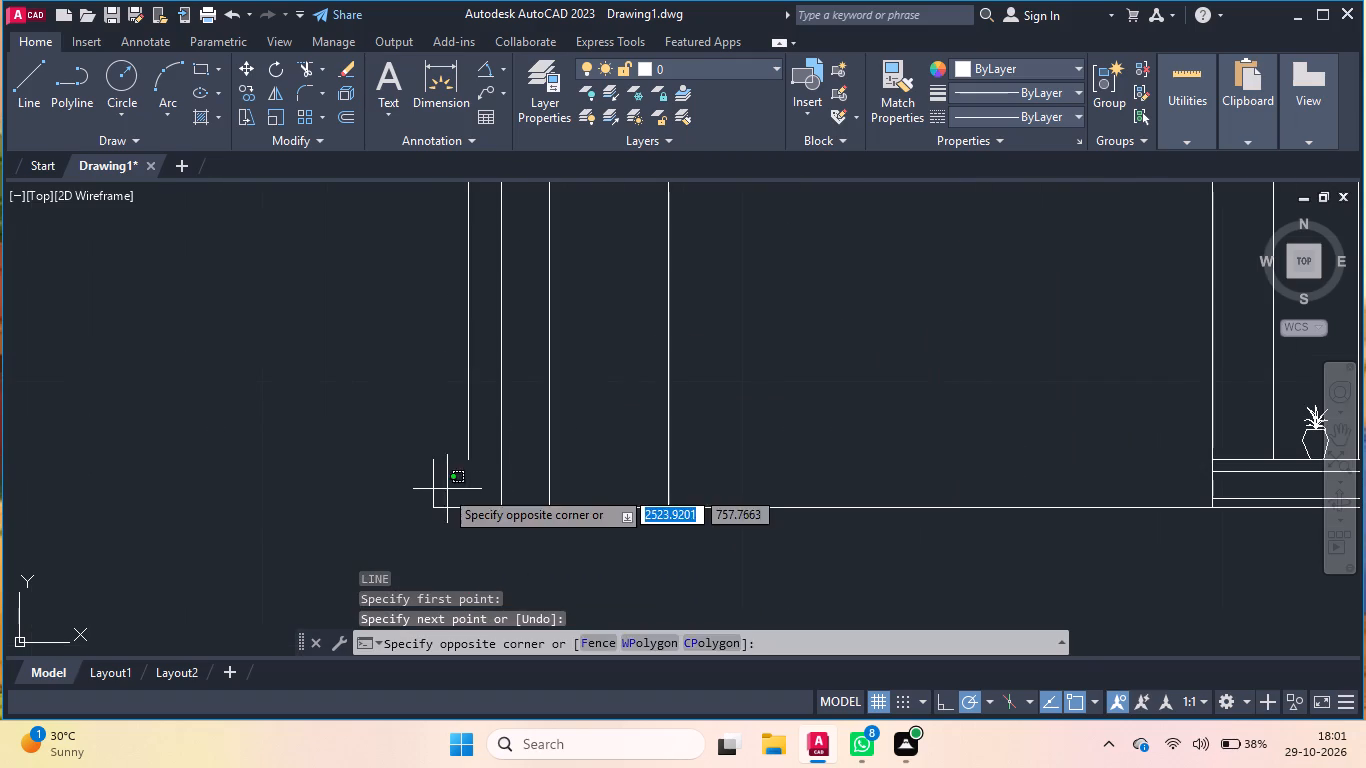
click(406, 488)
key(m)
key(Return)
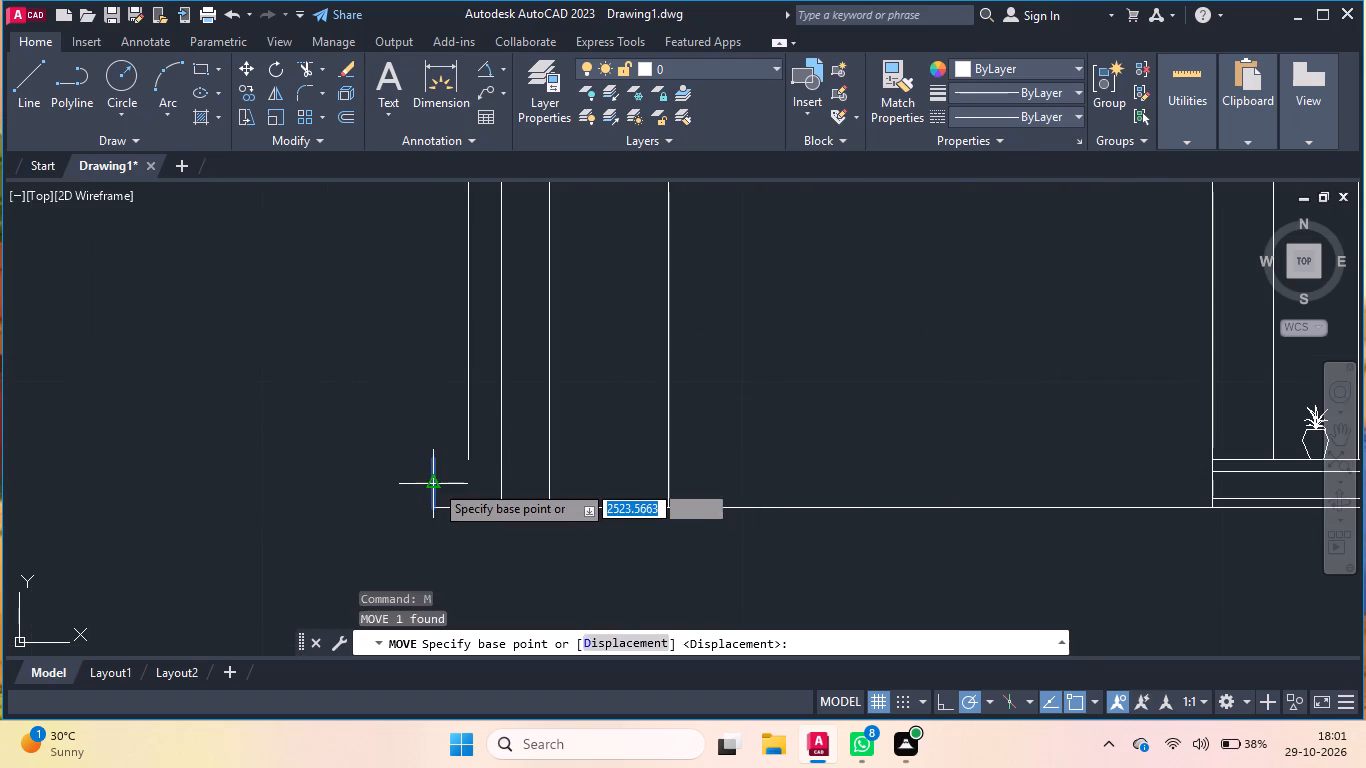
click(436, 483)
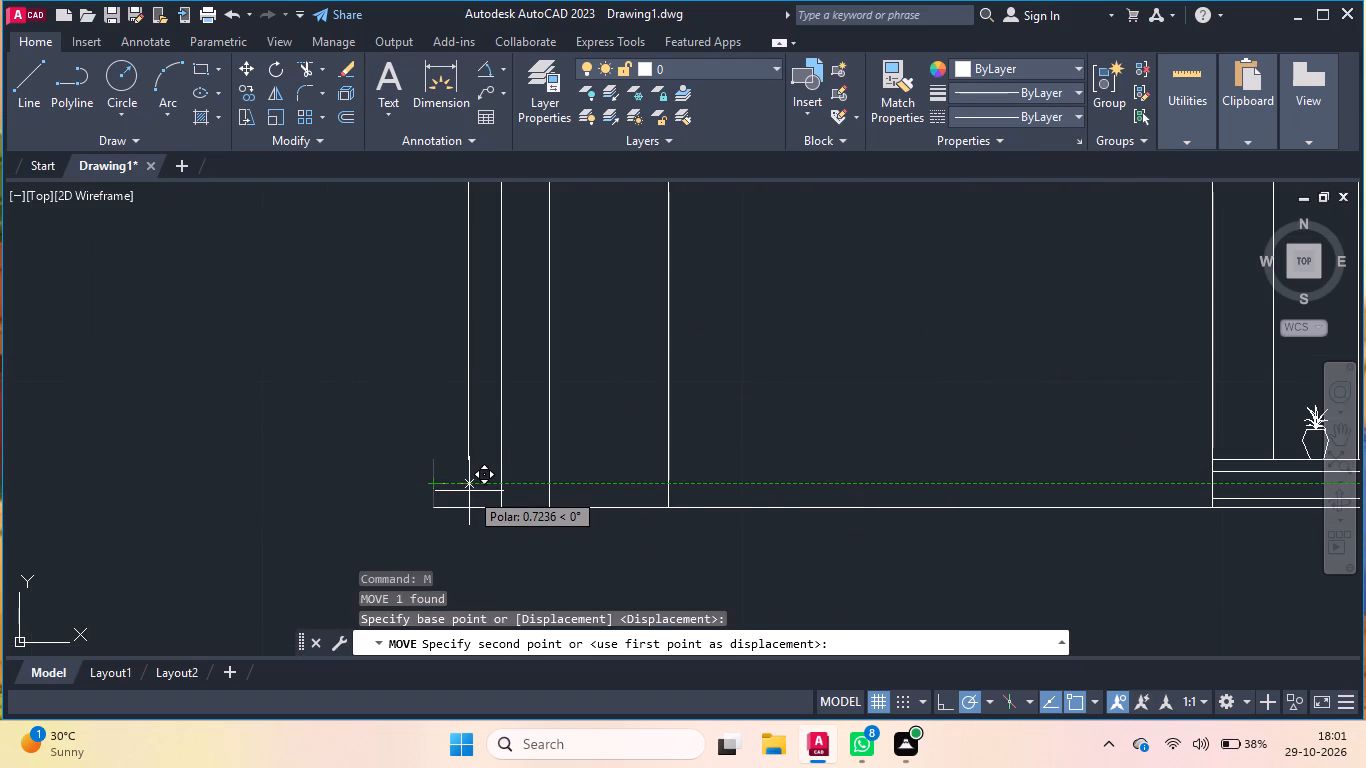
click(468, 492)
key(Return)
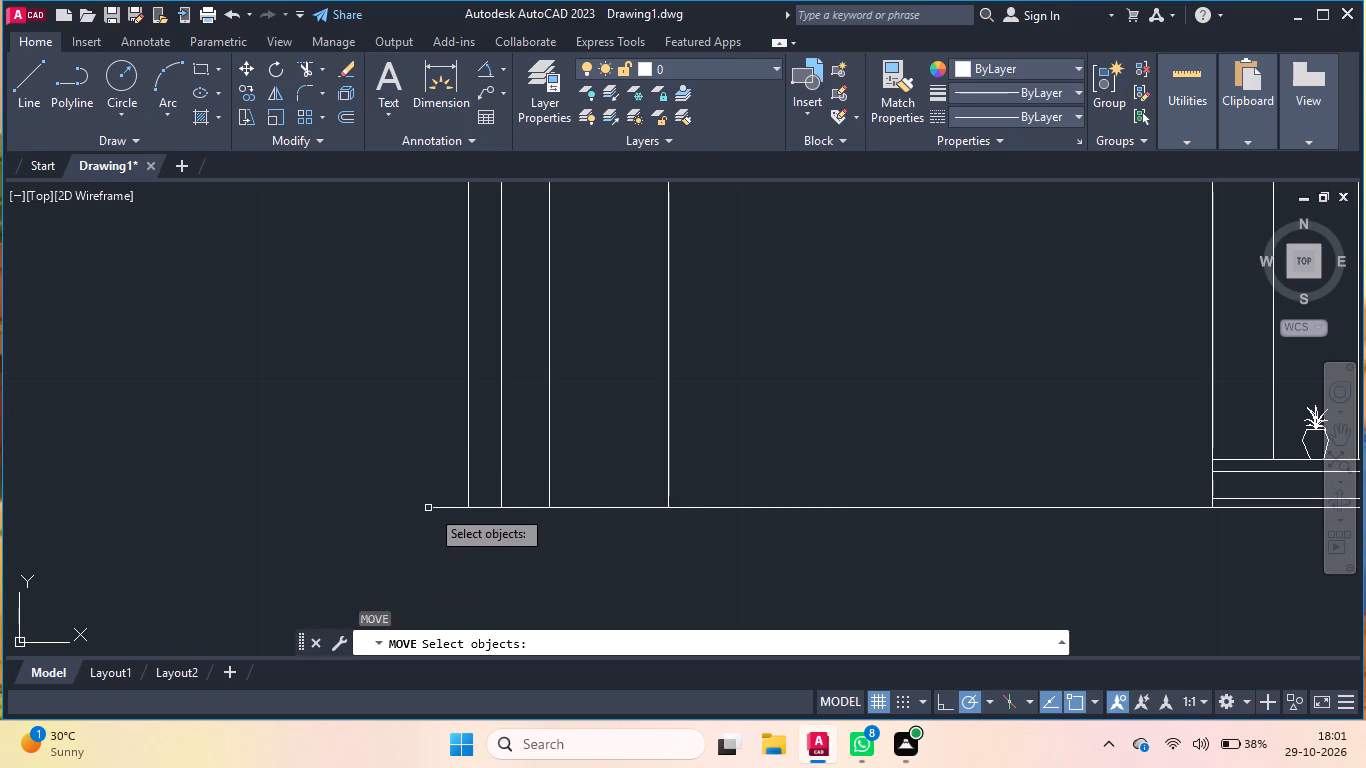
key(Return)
Draw a vertical line about 38 units high from the ground line's left end, rising above the existing left wall.
key(l)
key(Return)
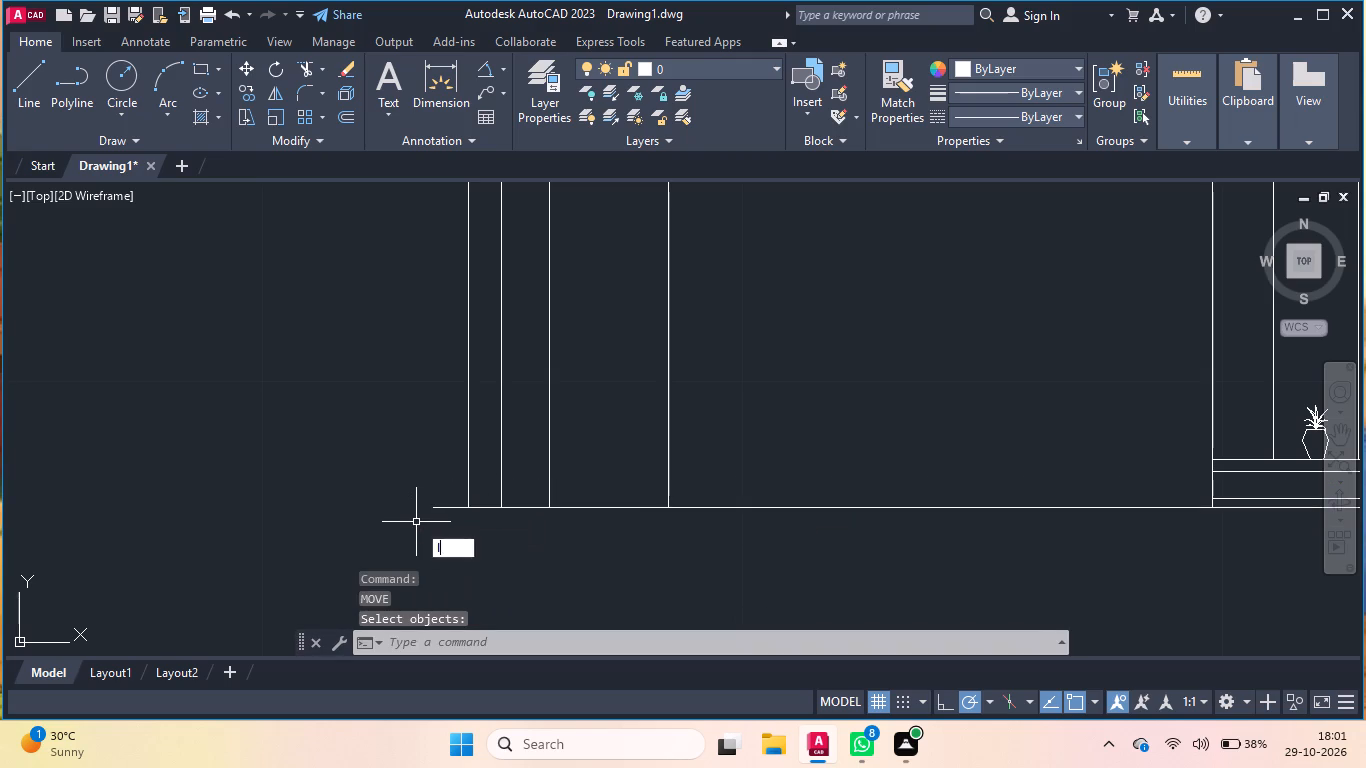
click(437, 511)
scroll(452, 533, down, 5)
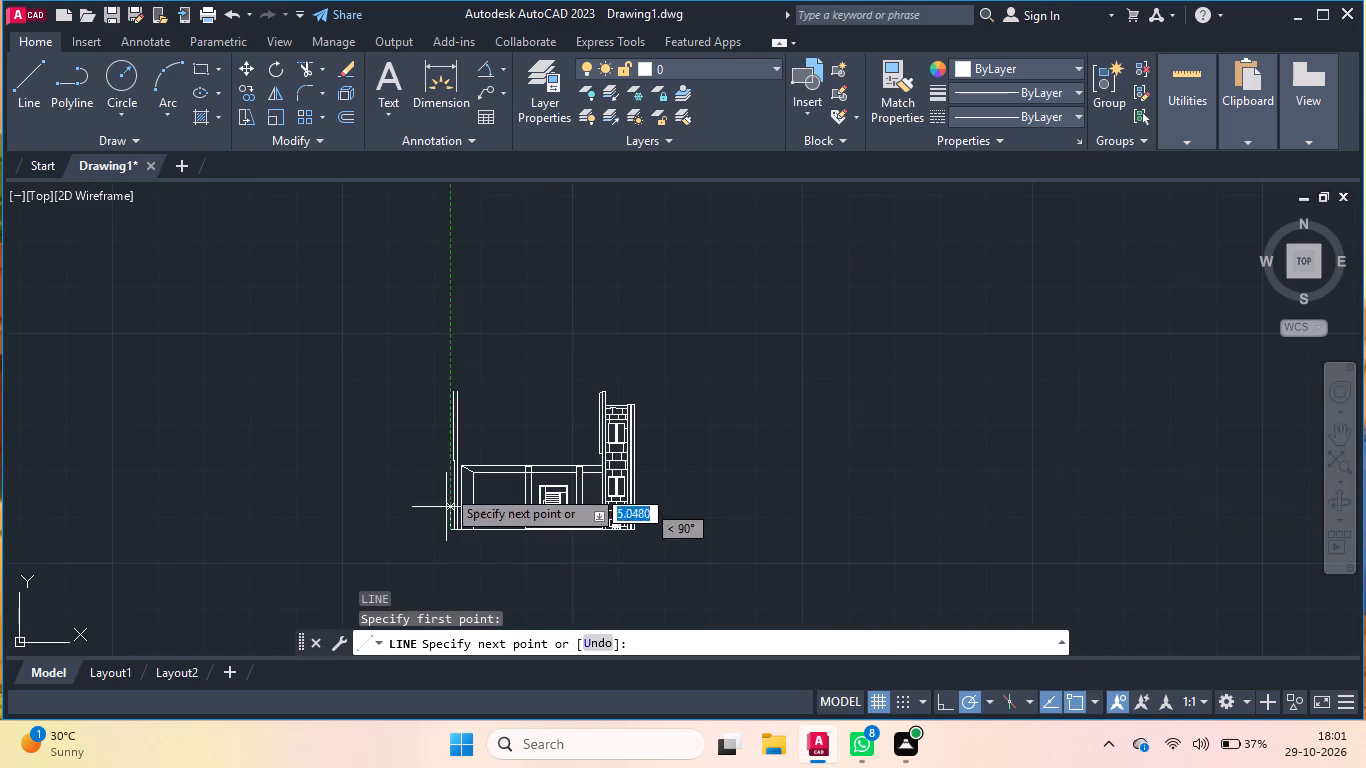
scroll(447, 367, up, 2)
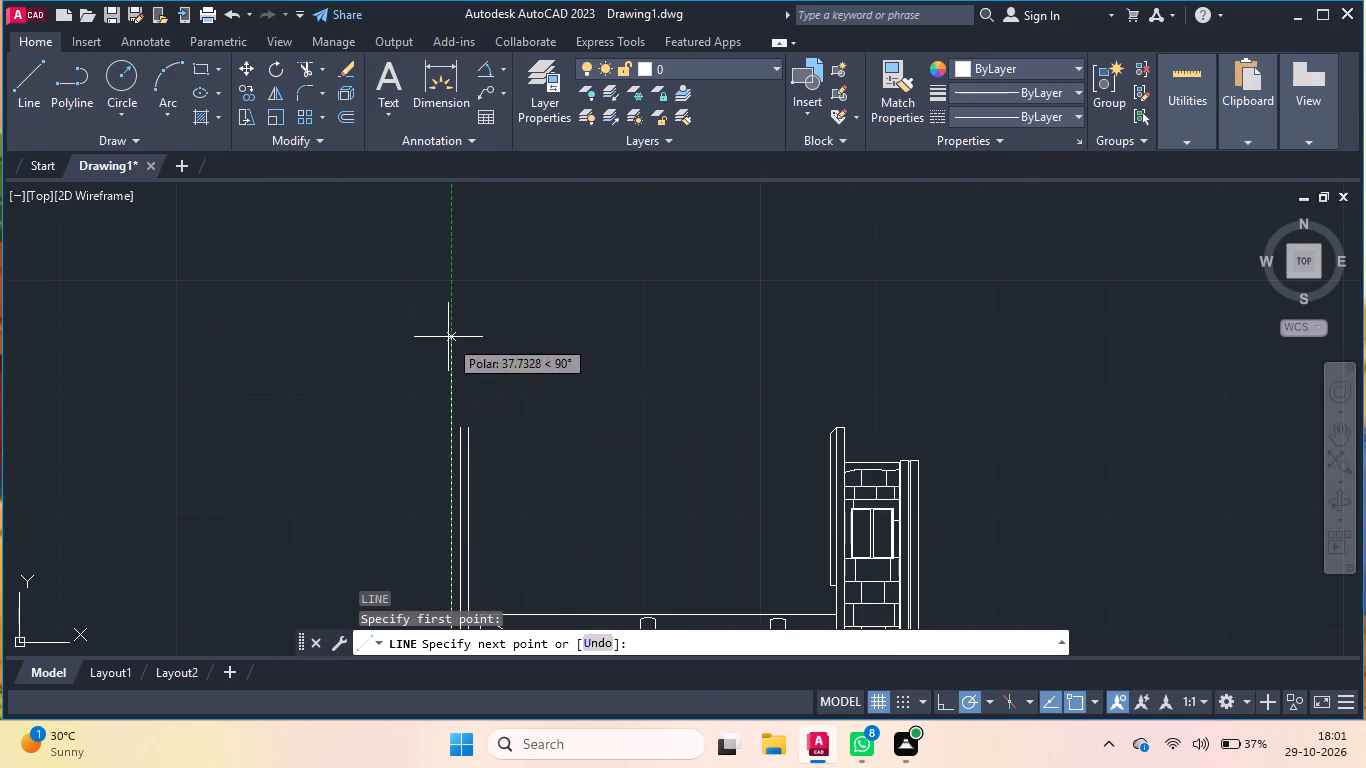
click(451, 329)
key(Return)
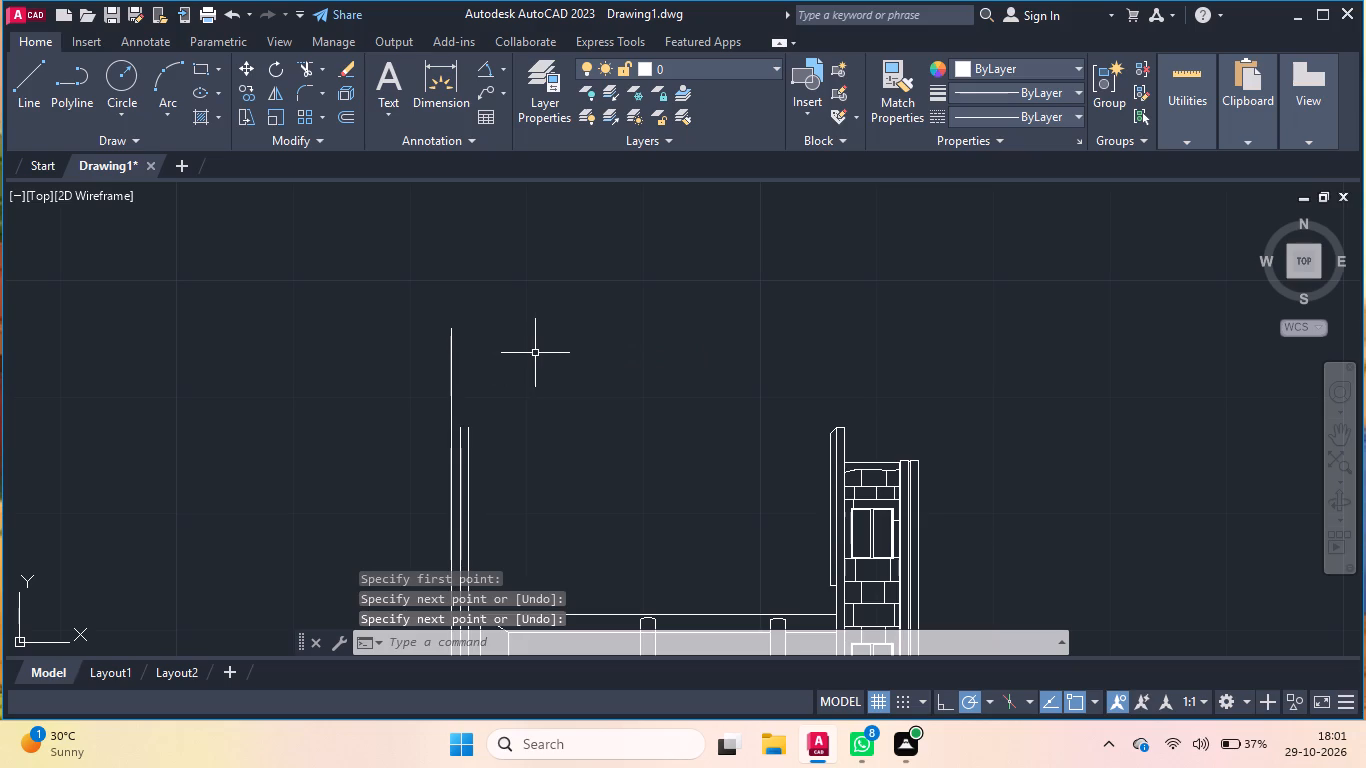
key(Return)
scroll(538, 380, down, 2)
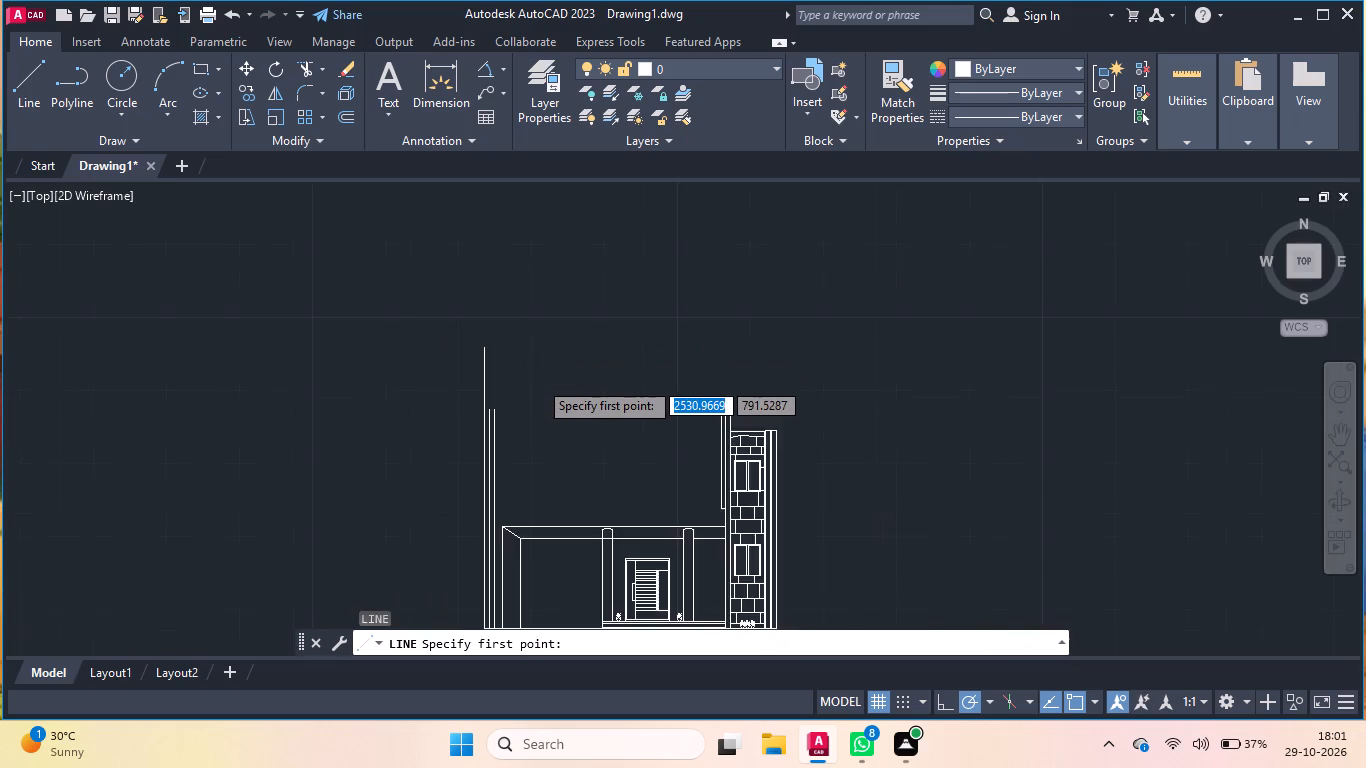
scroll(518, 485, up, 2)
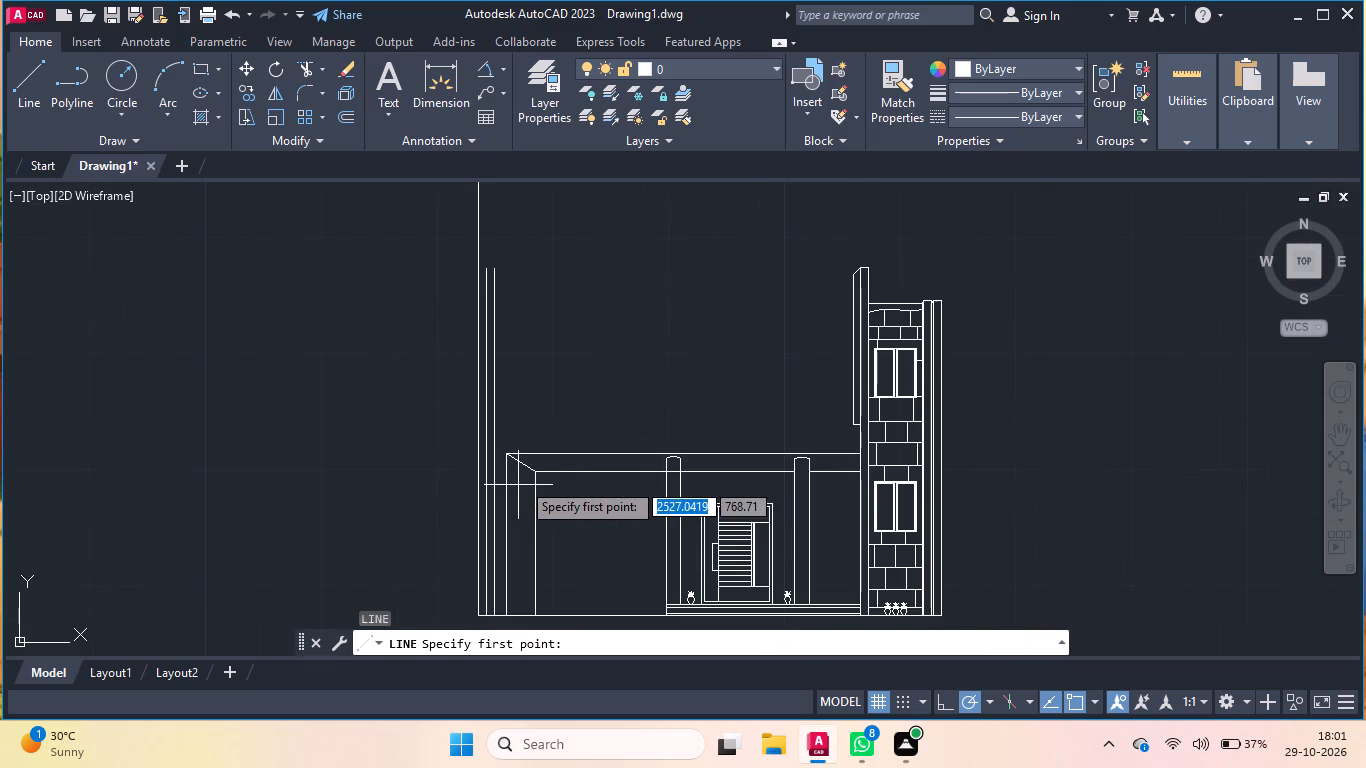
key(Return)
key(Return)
Move the full-height inner wall line and its adjacent middle segment inward, aligning the inner line with the porch frame's left edge.
click(517, 416)
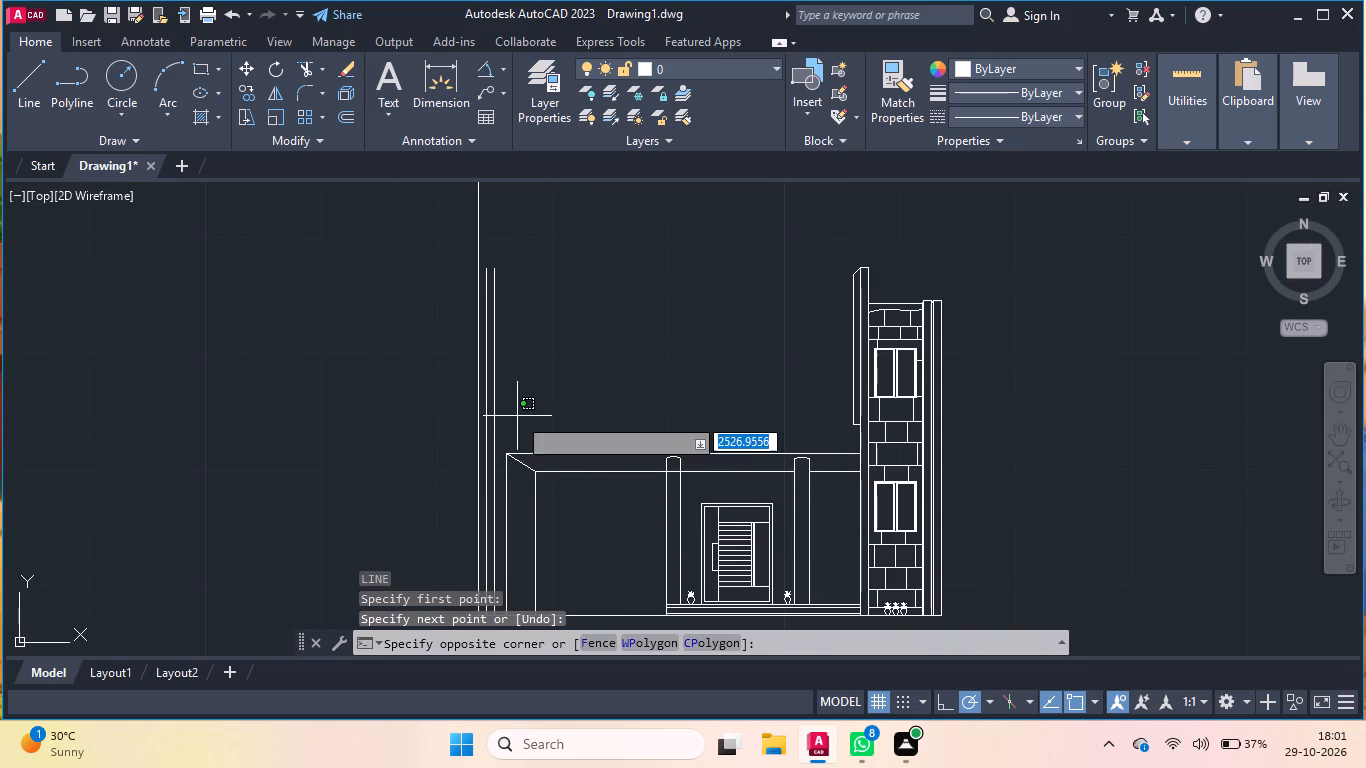
click(481, 433)
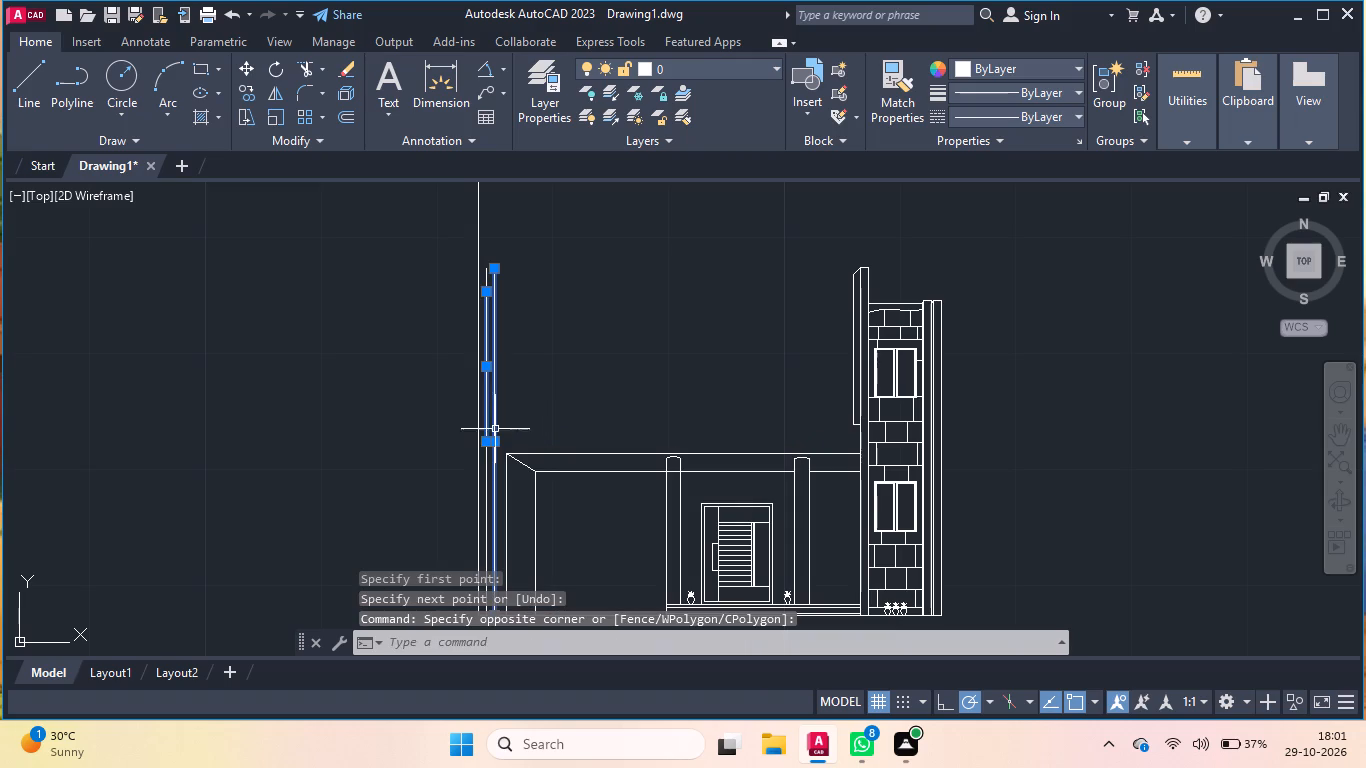
key(m)
key(Return)
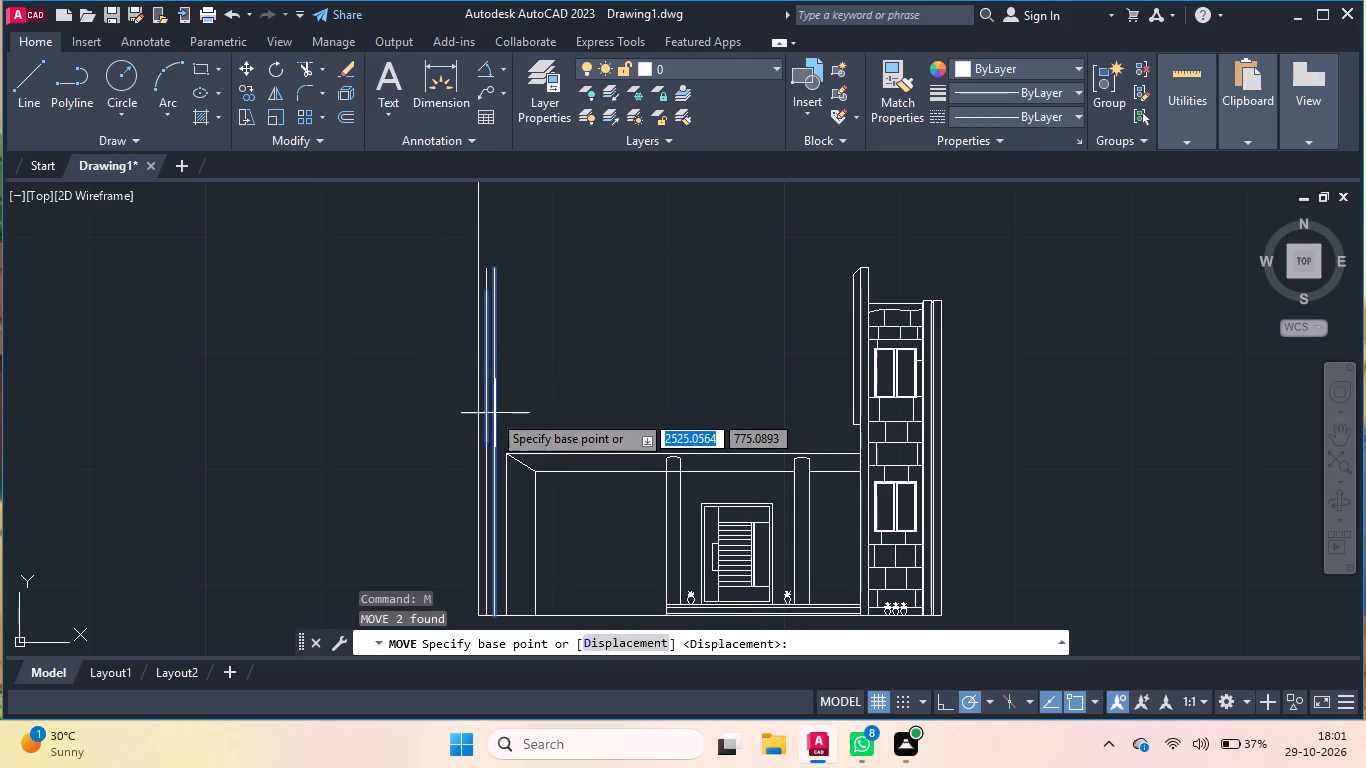
click(492, 414)
click(505, 415)
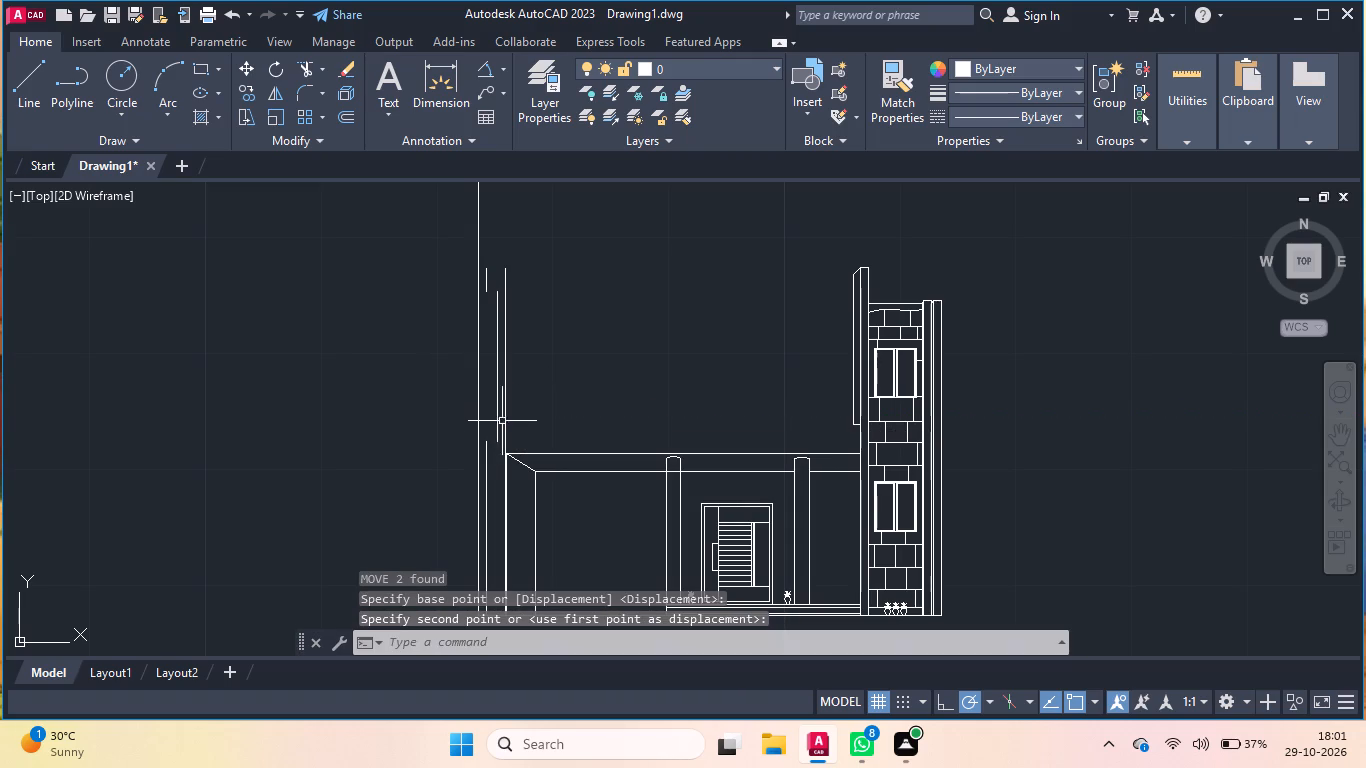
Erase the leftover lower, upper and middle vertical segments between the new outer line and the moved inner wall line.
click(485, 456)
key(Delete)
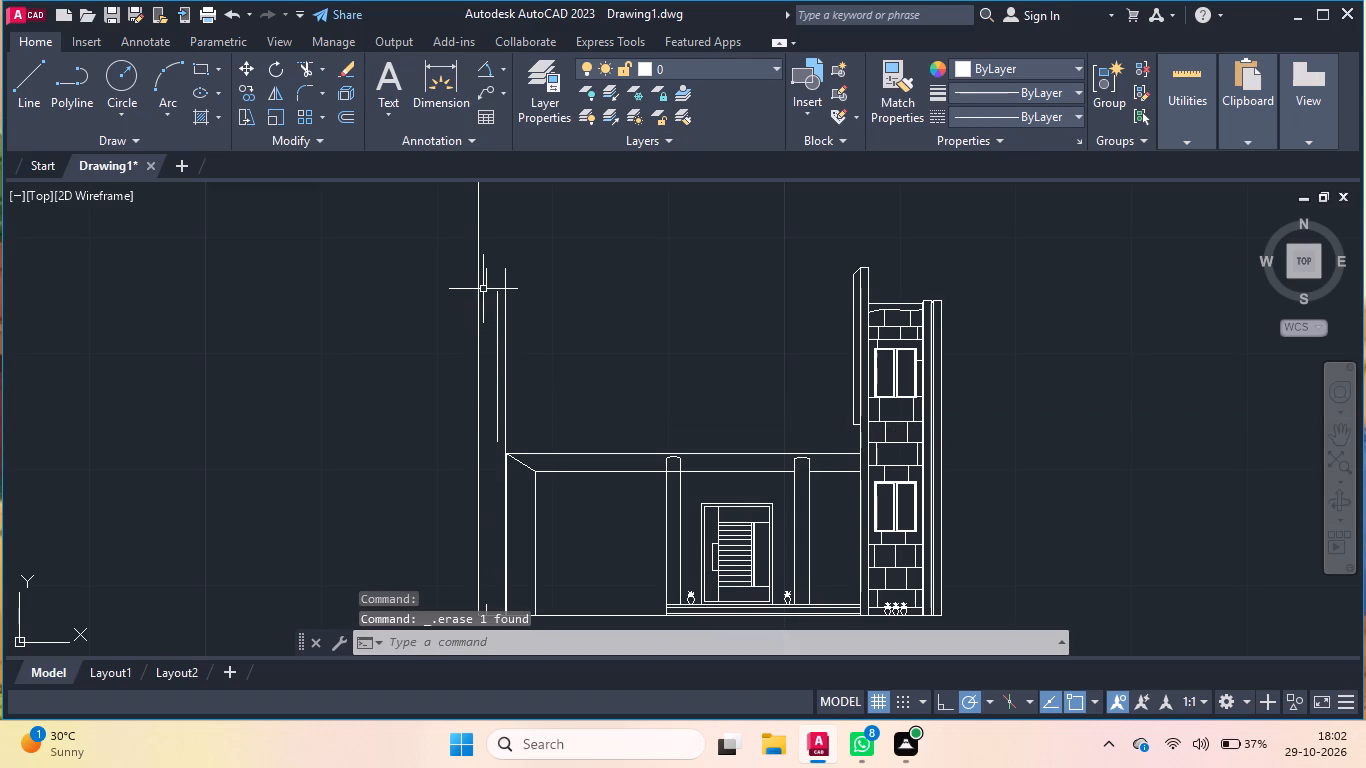
click(487, 280)
key(Delete)
click(497, 345)
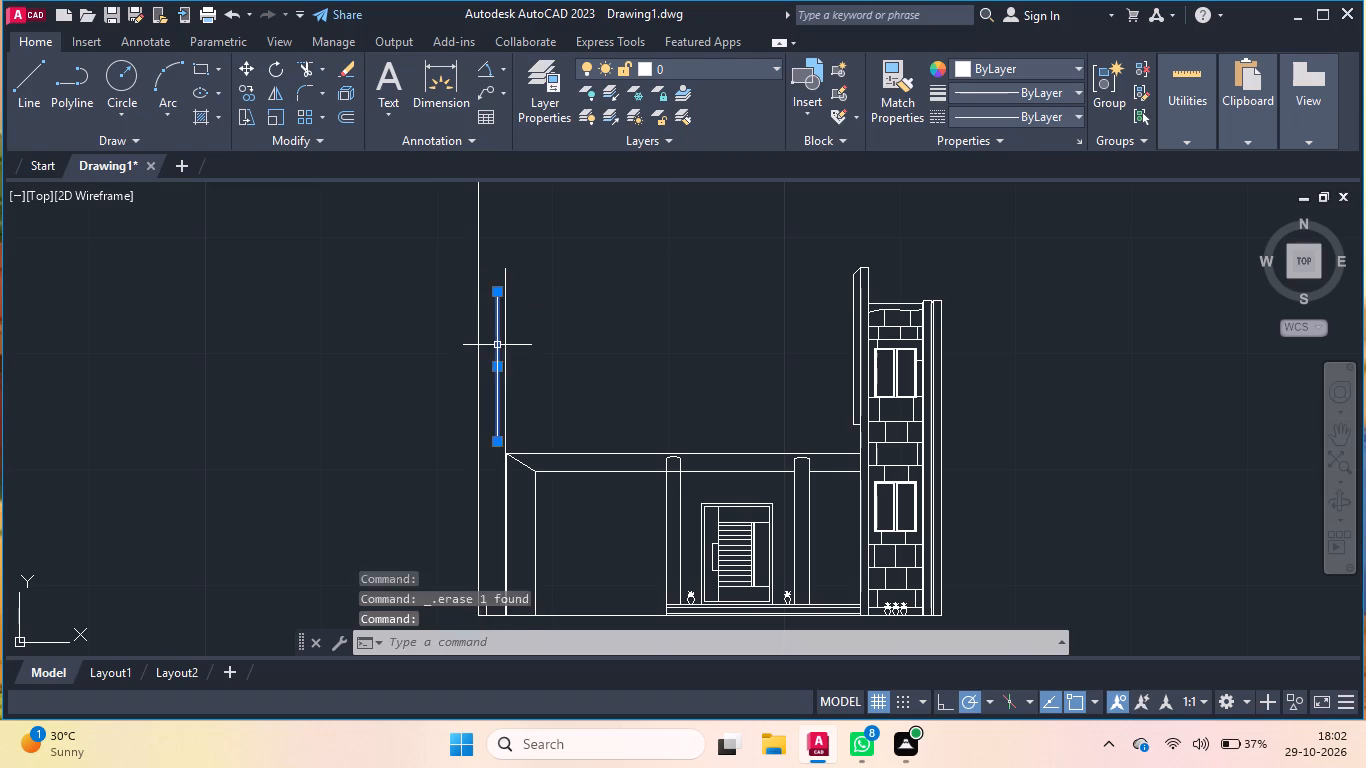
key(Delete)
Draw a vertical line 0.7 to the left of the moved inner wall line, from its top level down to the ground line.
key(l)
key(Return)
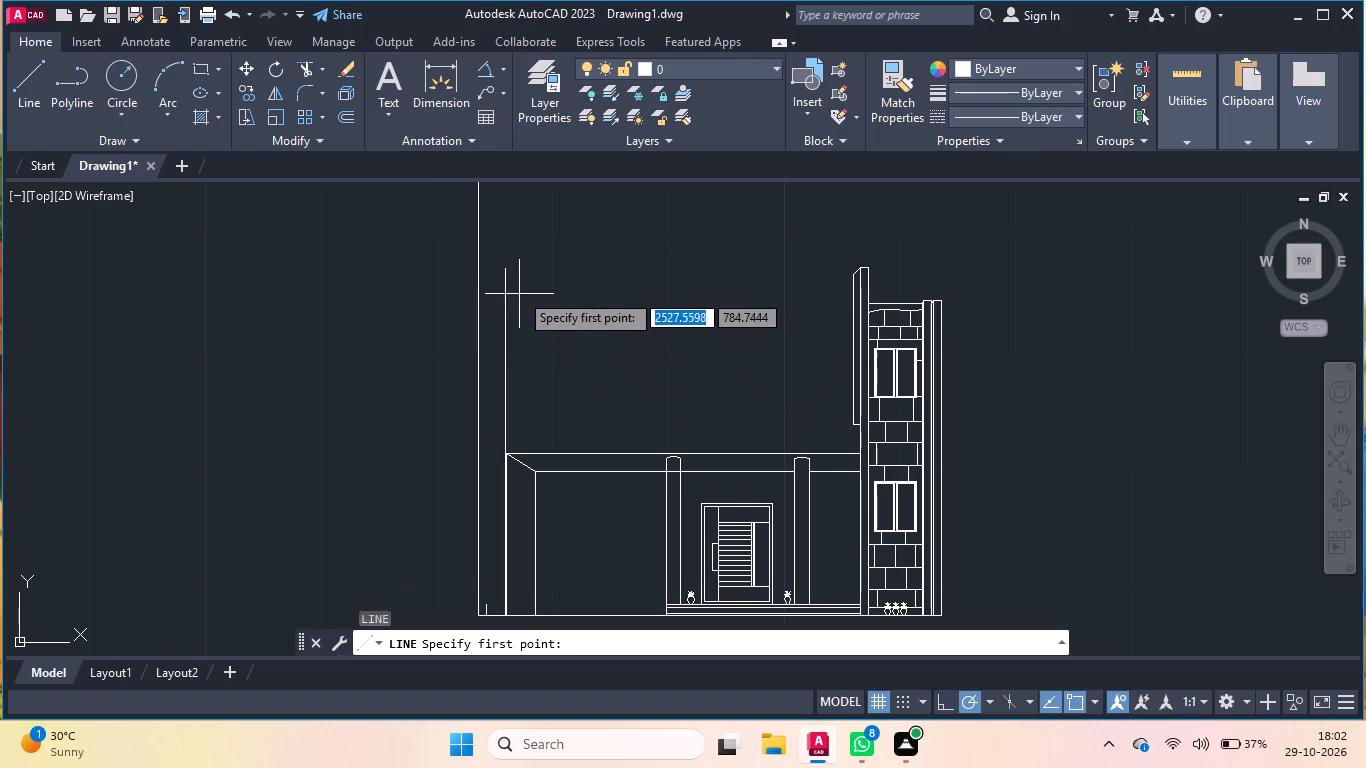
text(0.7)
key(Return)
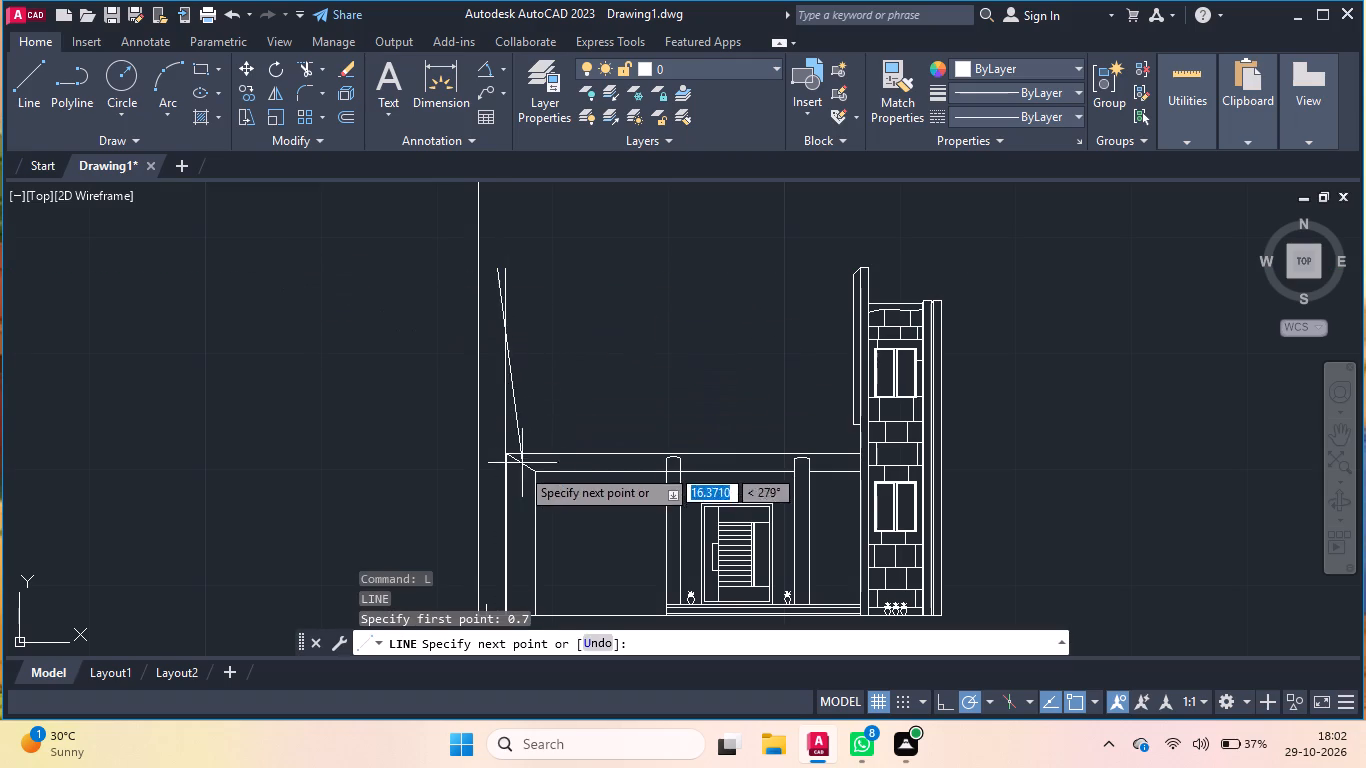
scroll(498, 447, down, 1)
scroll(497, 552, up, 2)
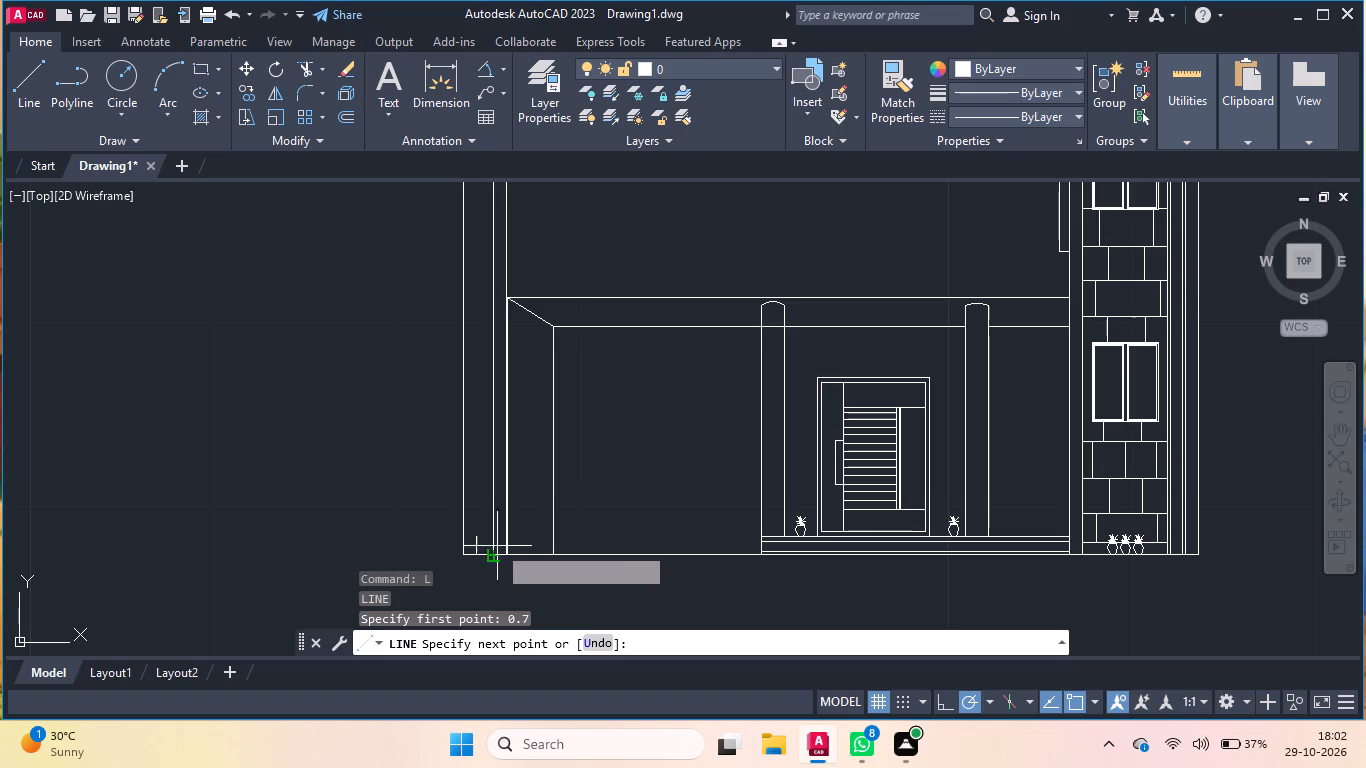
click(495, 550)
key(Return)
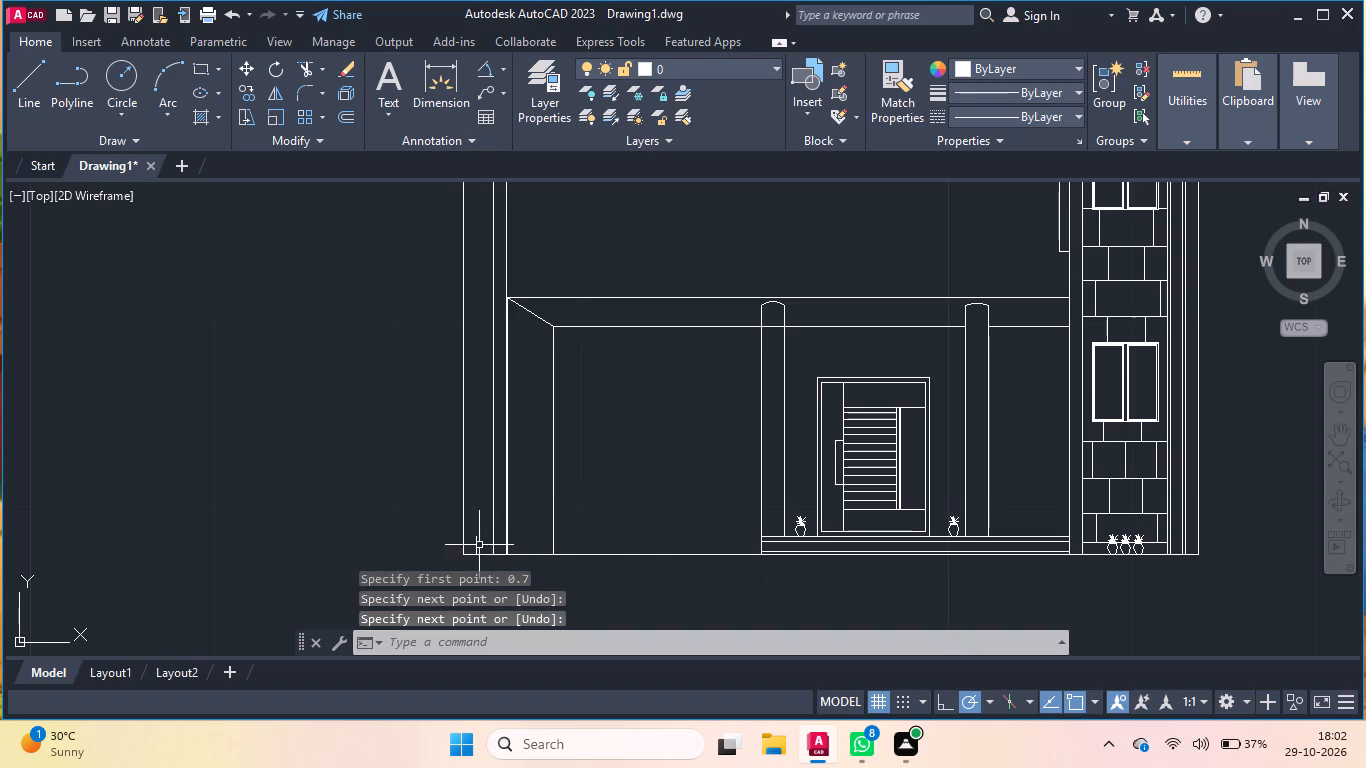
Erase the short vertical stub left on the ground line between the outer and inner left wall lines.
click(478, 544)
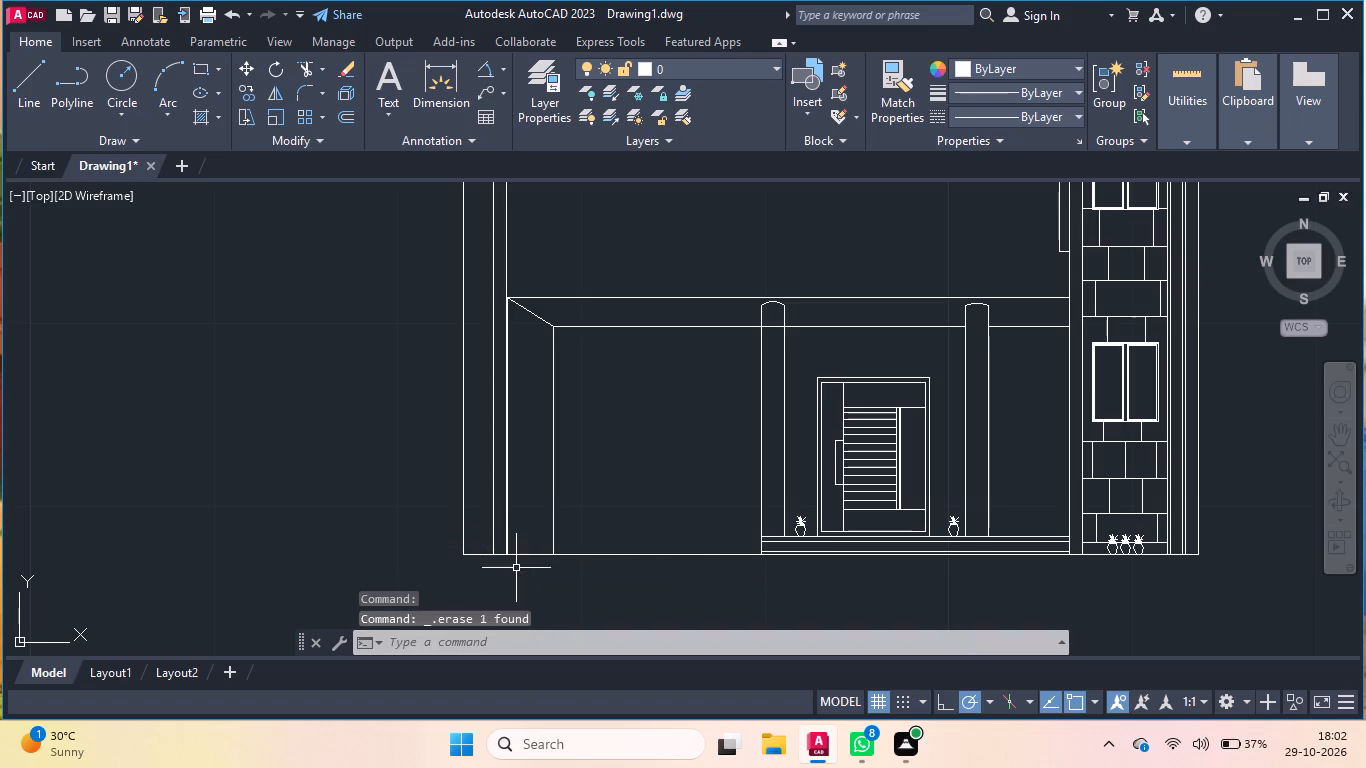
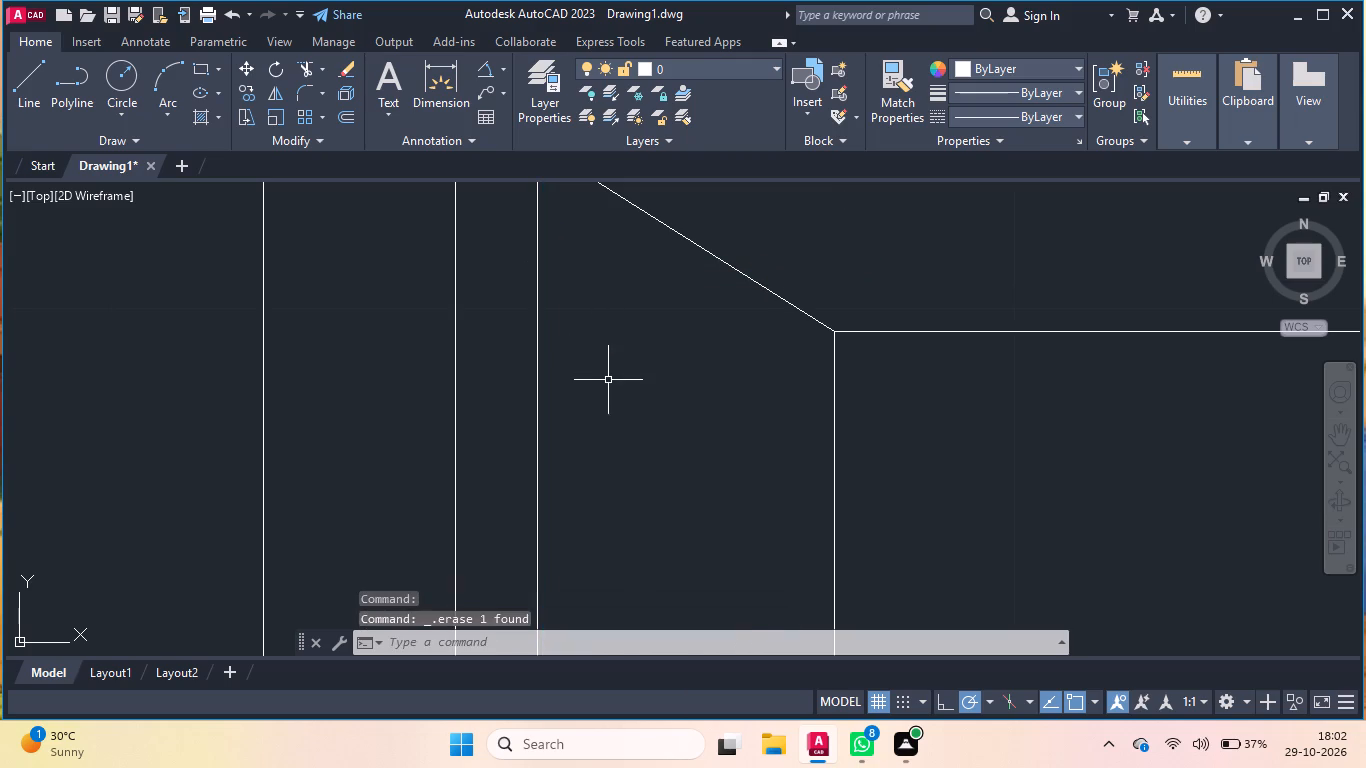
Draw a short horizontal line joining the end of the upper beam line to the adjacent vertical wall line.
scroll(608, 380, down, 2)
scroll(607, 266, up, 4)
key(l)
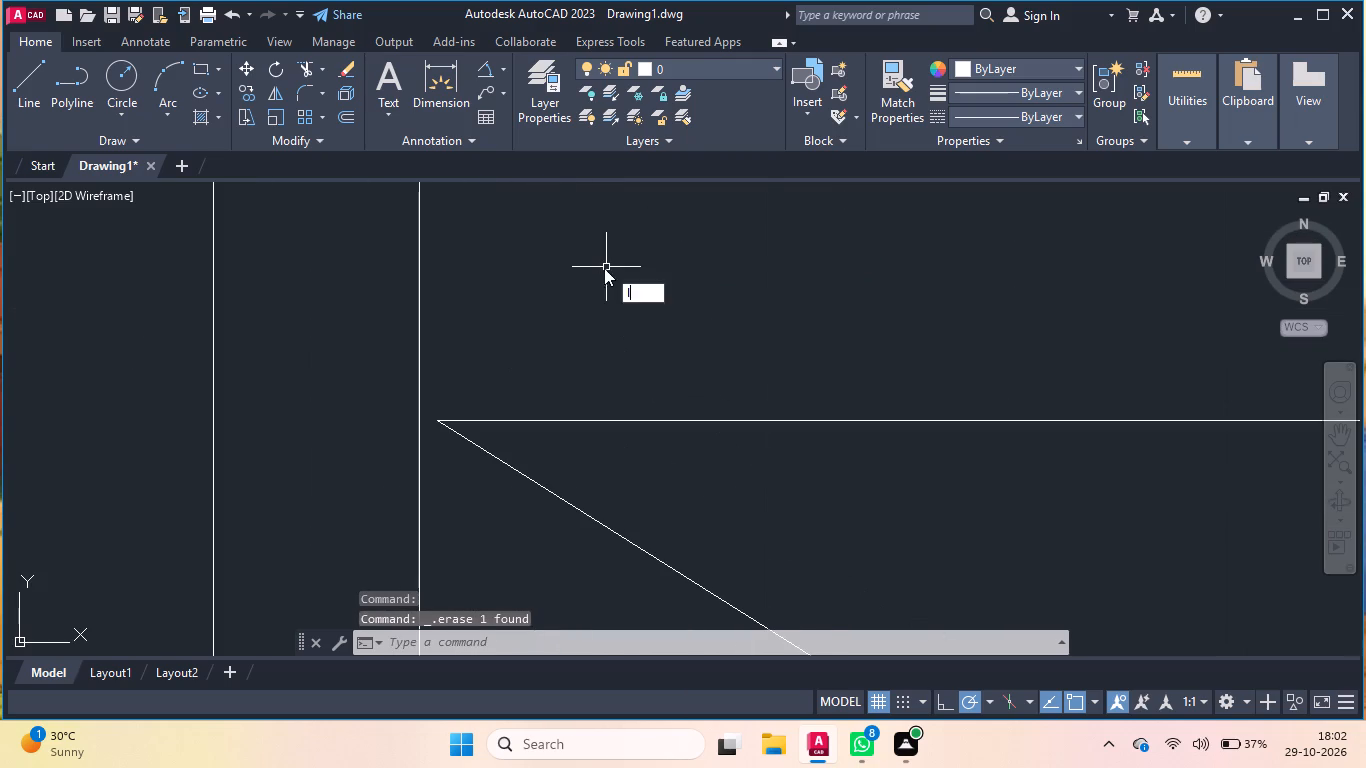
key(Return)
click(436, 419)
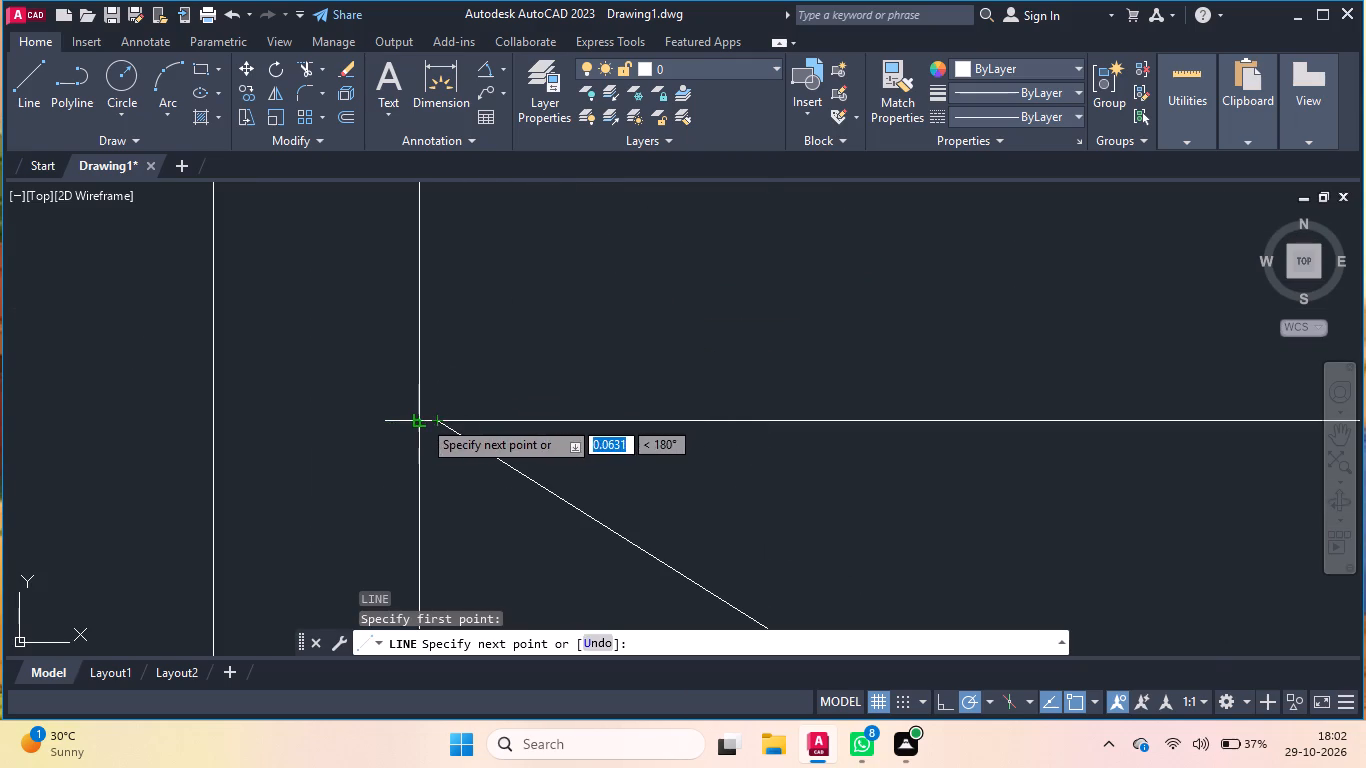
click(422, 419)
key(Return)
Erase the diagonal line between the upper beam line and the corner of the lower beam line.
click(460, 433)
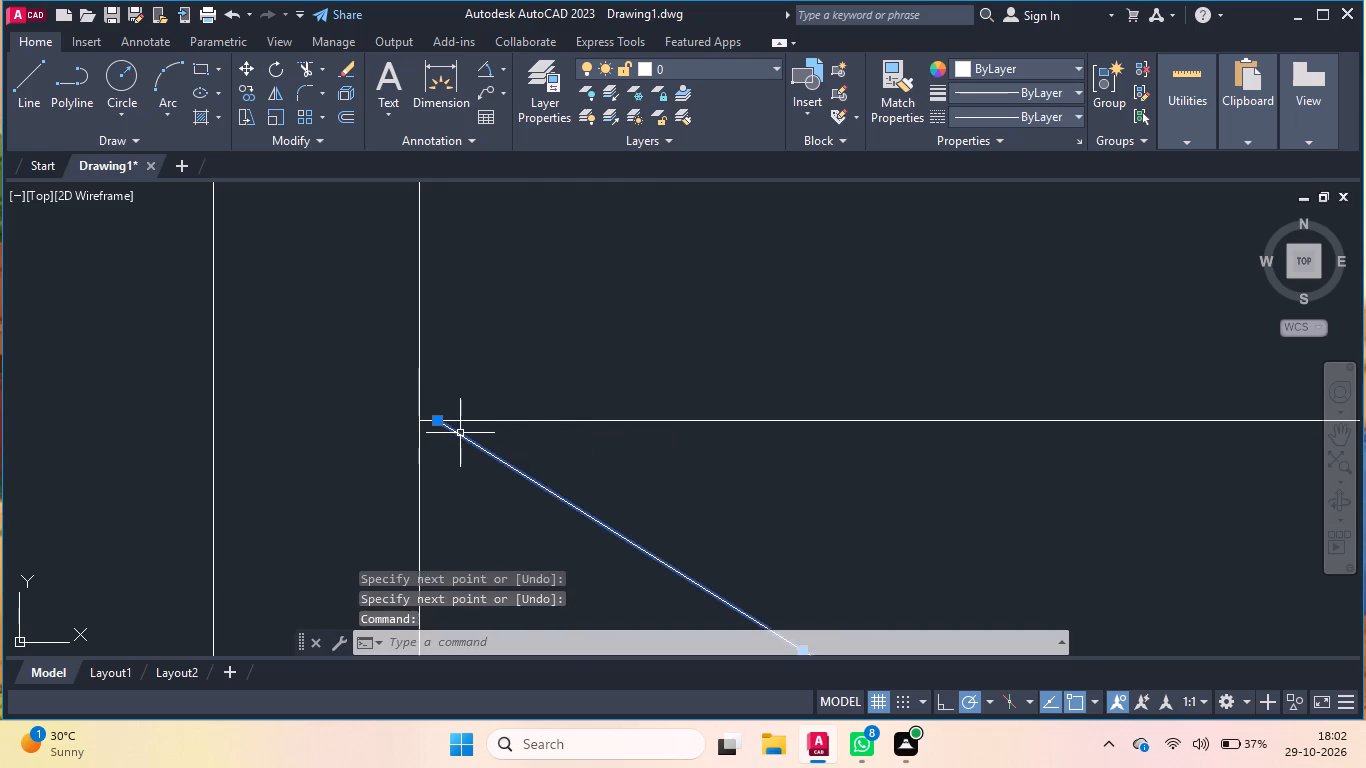
key(Delete)
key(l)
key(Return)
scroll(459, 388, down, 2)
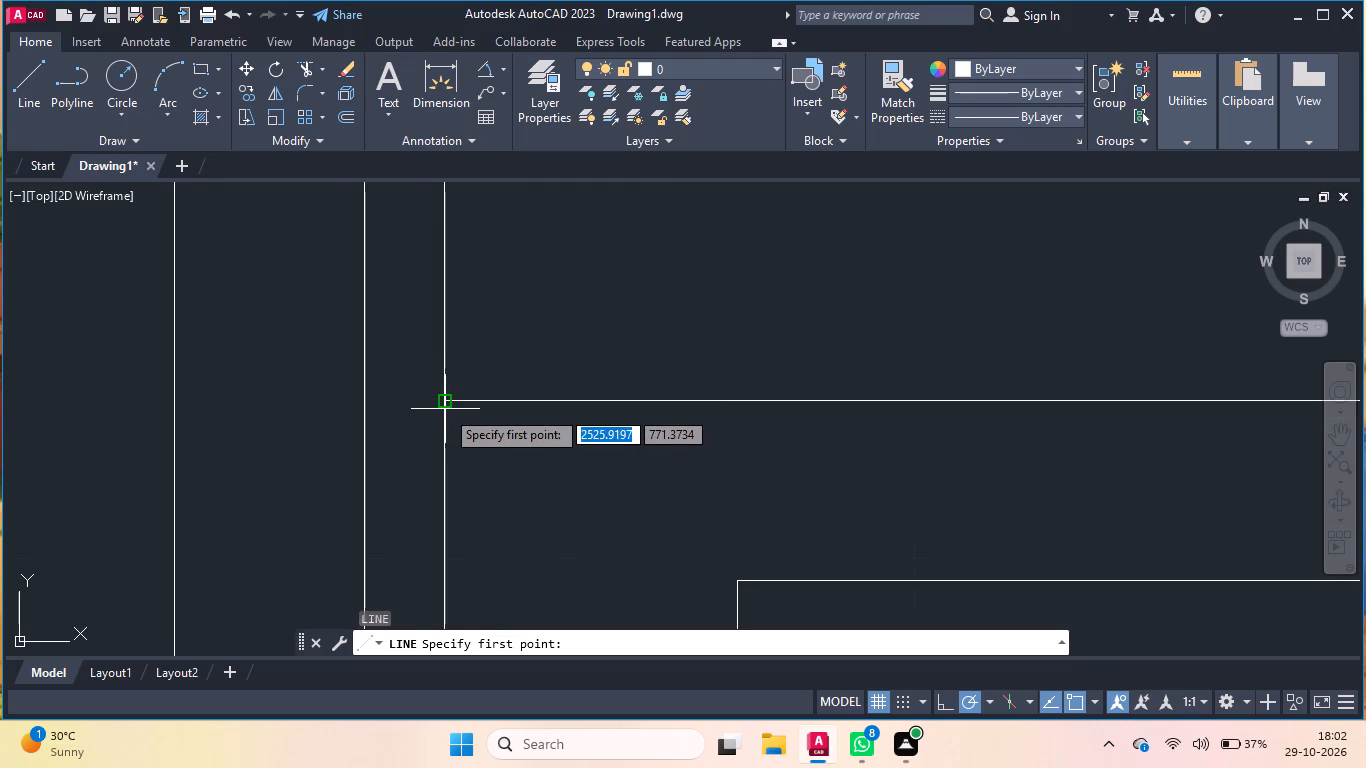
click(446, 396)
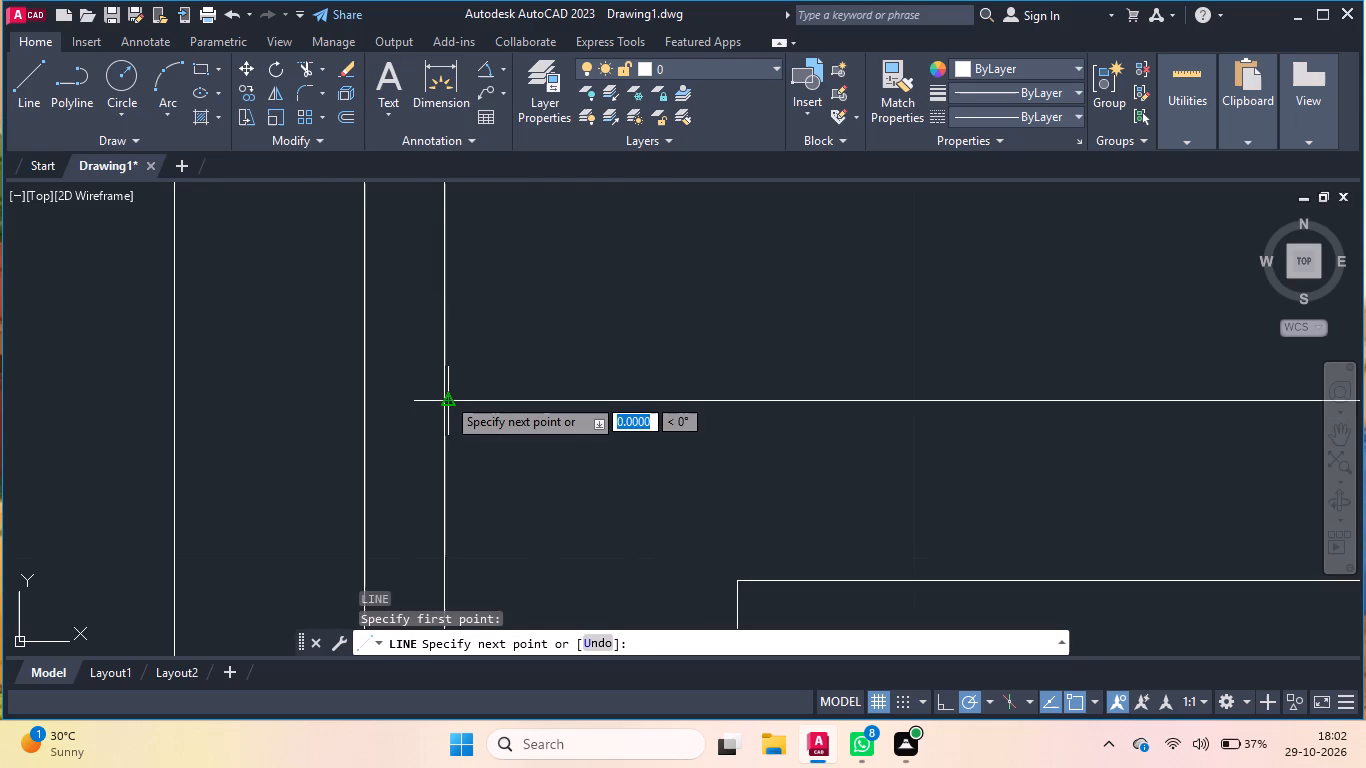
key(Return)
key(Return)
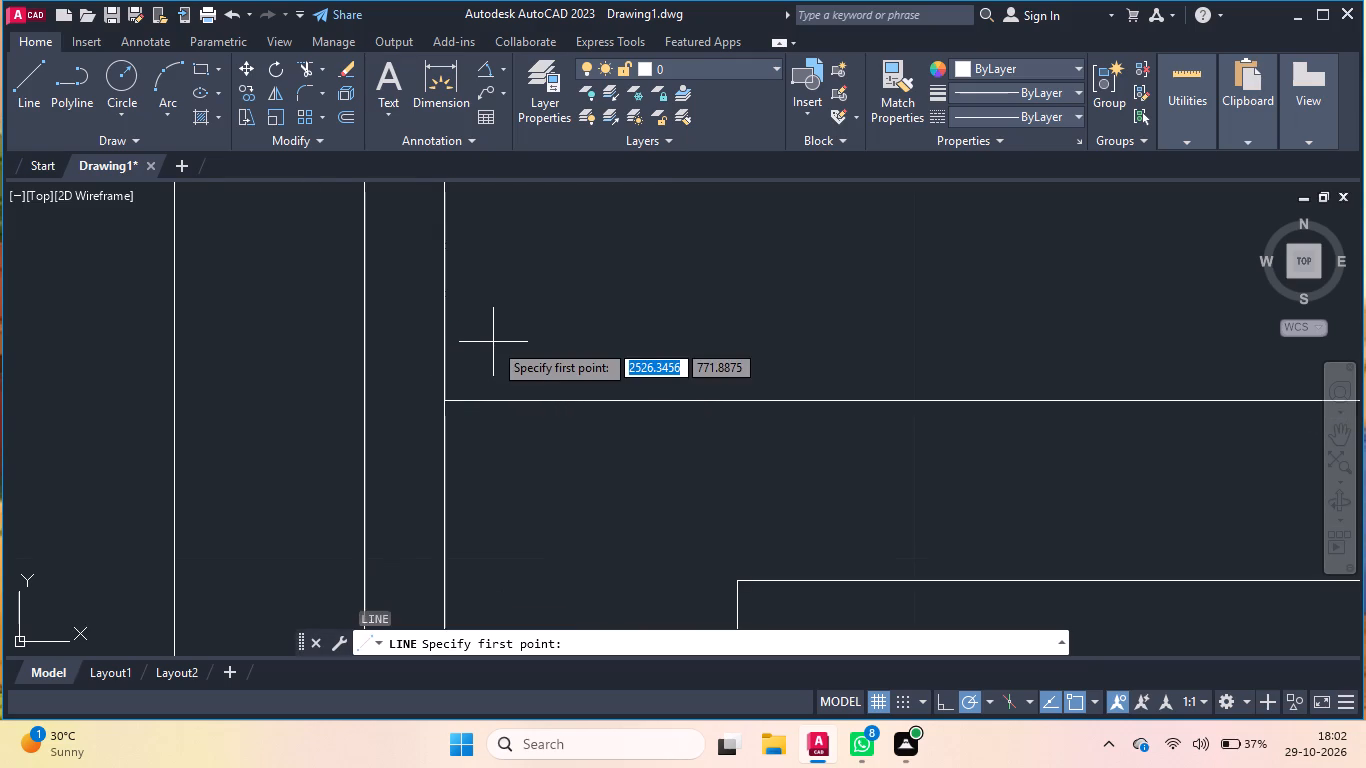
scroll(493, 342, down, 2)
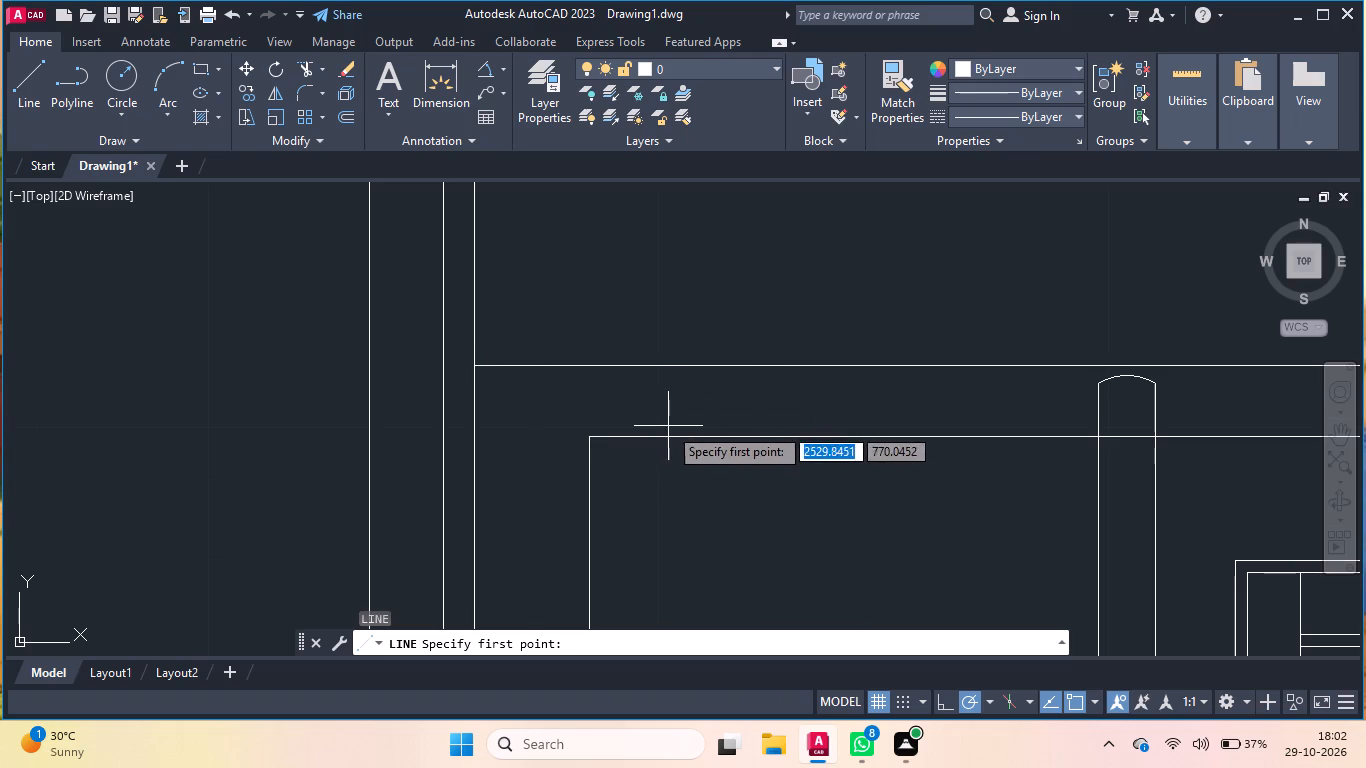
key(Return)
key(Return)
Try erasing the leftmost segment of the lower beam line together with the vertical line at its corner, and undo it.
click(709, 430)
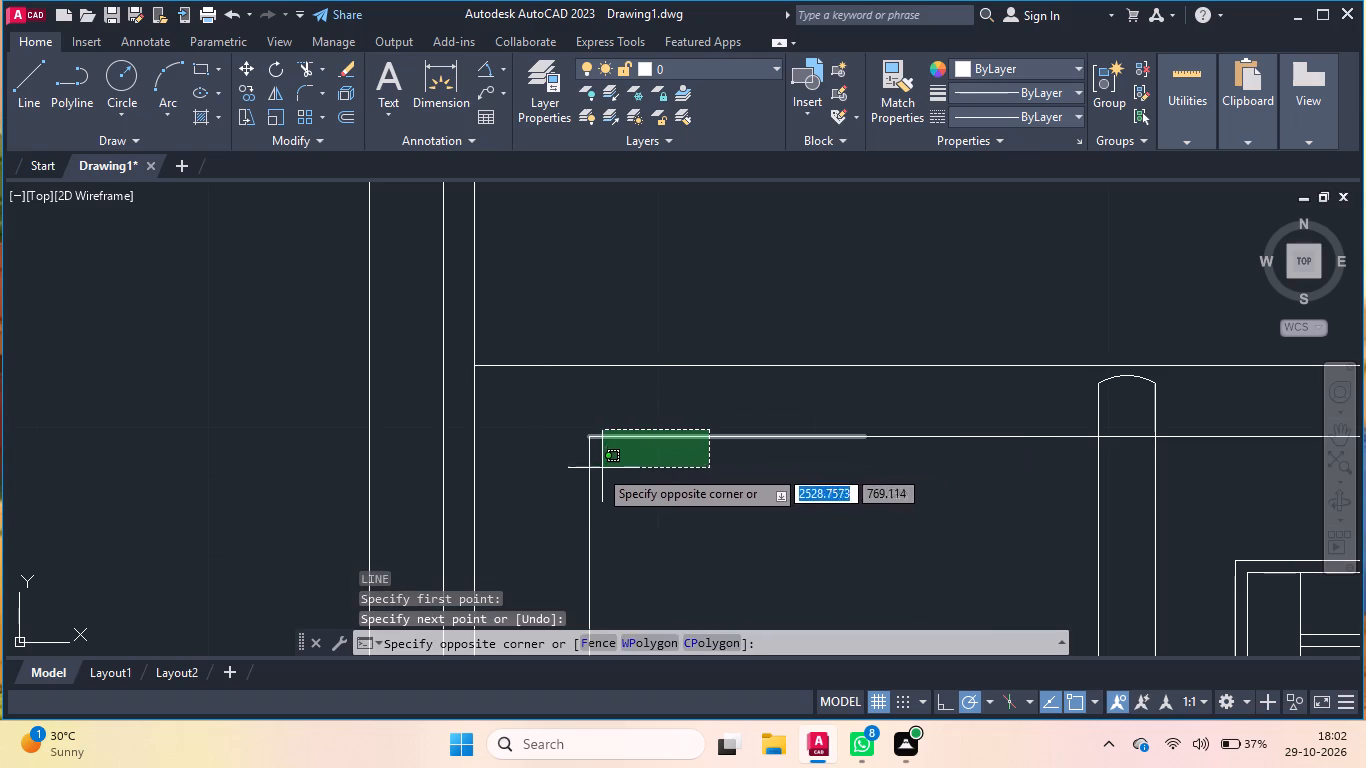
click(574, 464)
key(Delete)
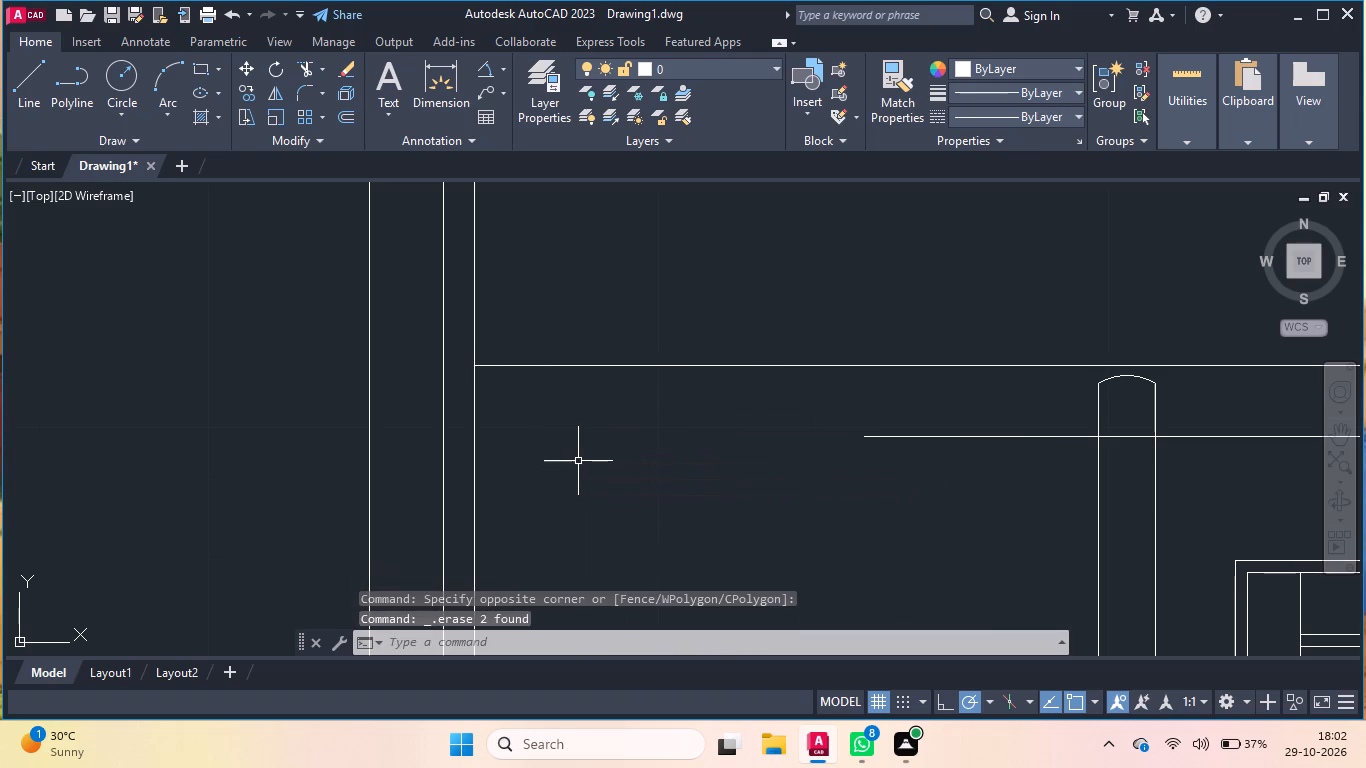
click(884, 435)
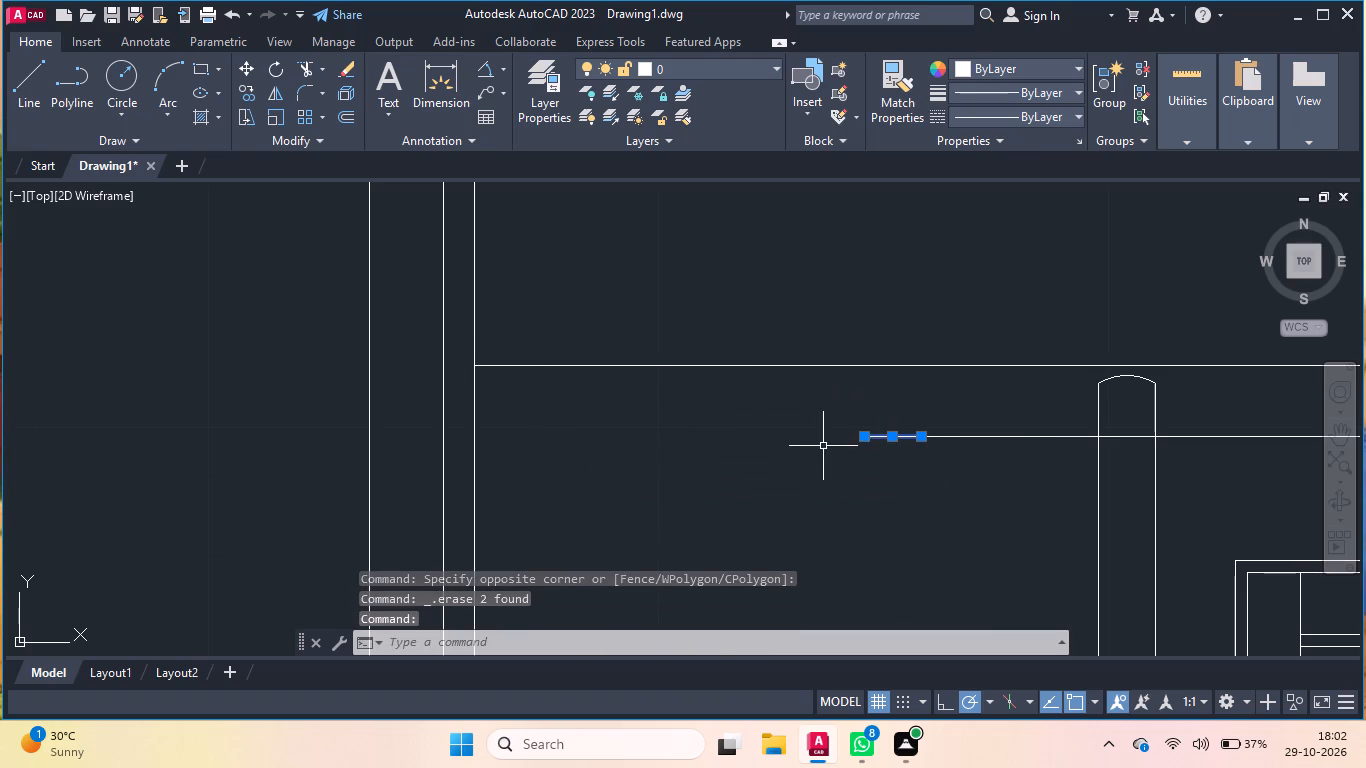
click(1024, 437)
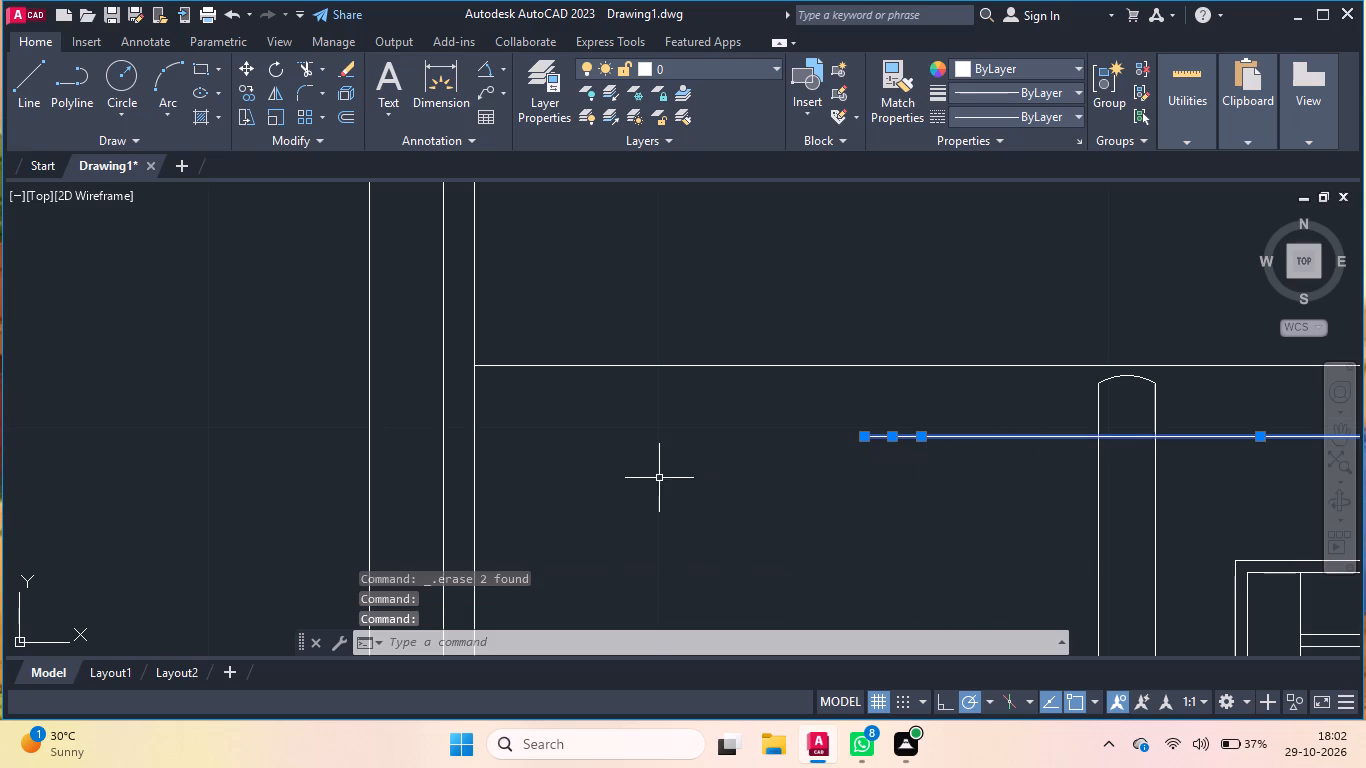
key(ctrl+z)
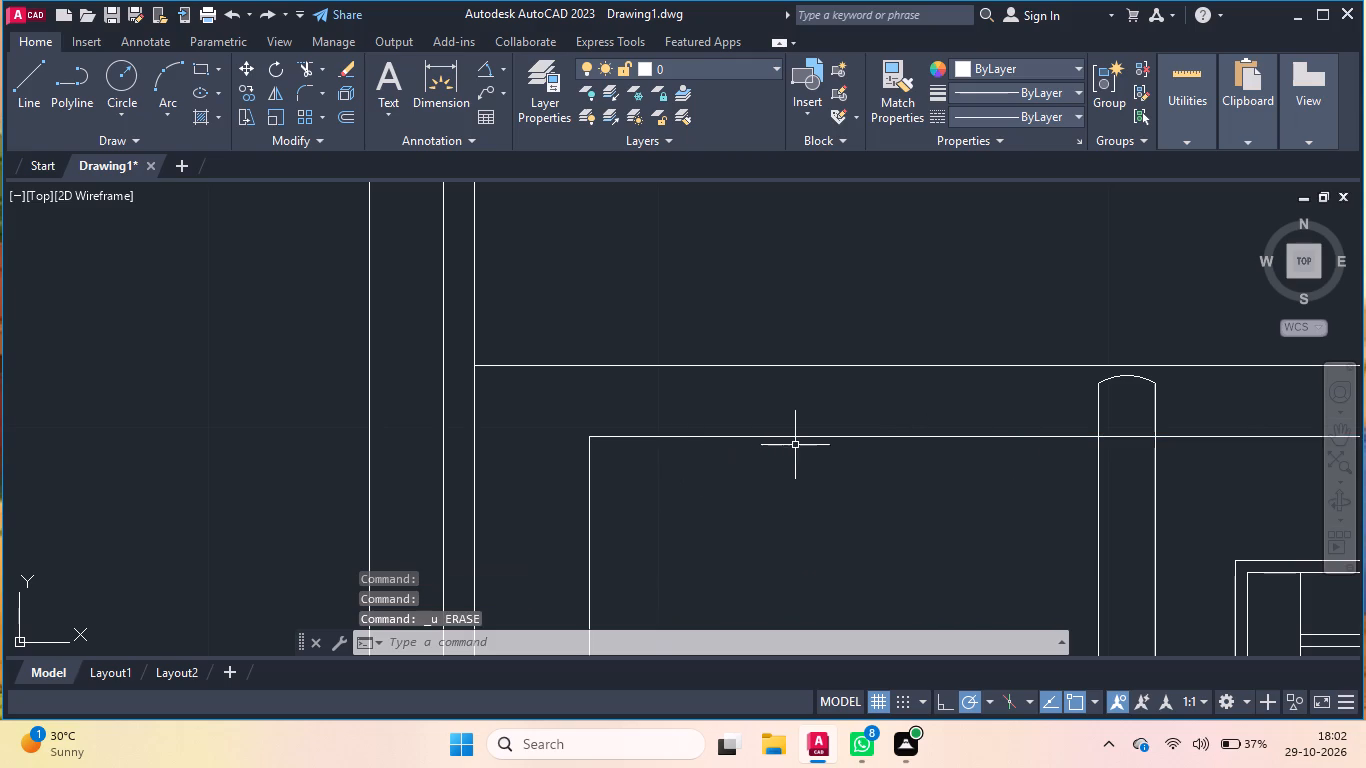
Erase the leftmost segment of the lower beam line and the vertical line descending from its corner.
click(768, 435)
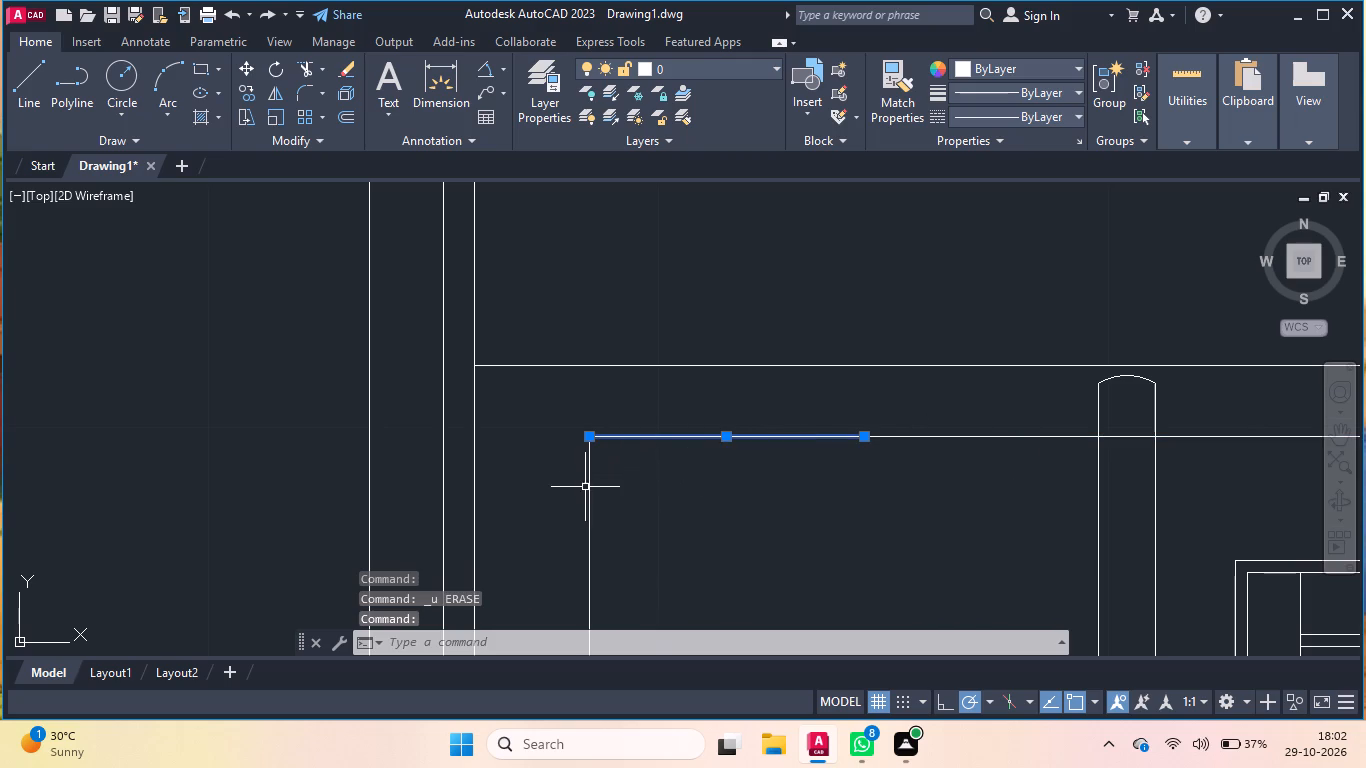
click(589, 487)
key(Delete)
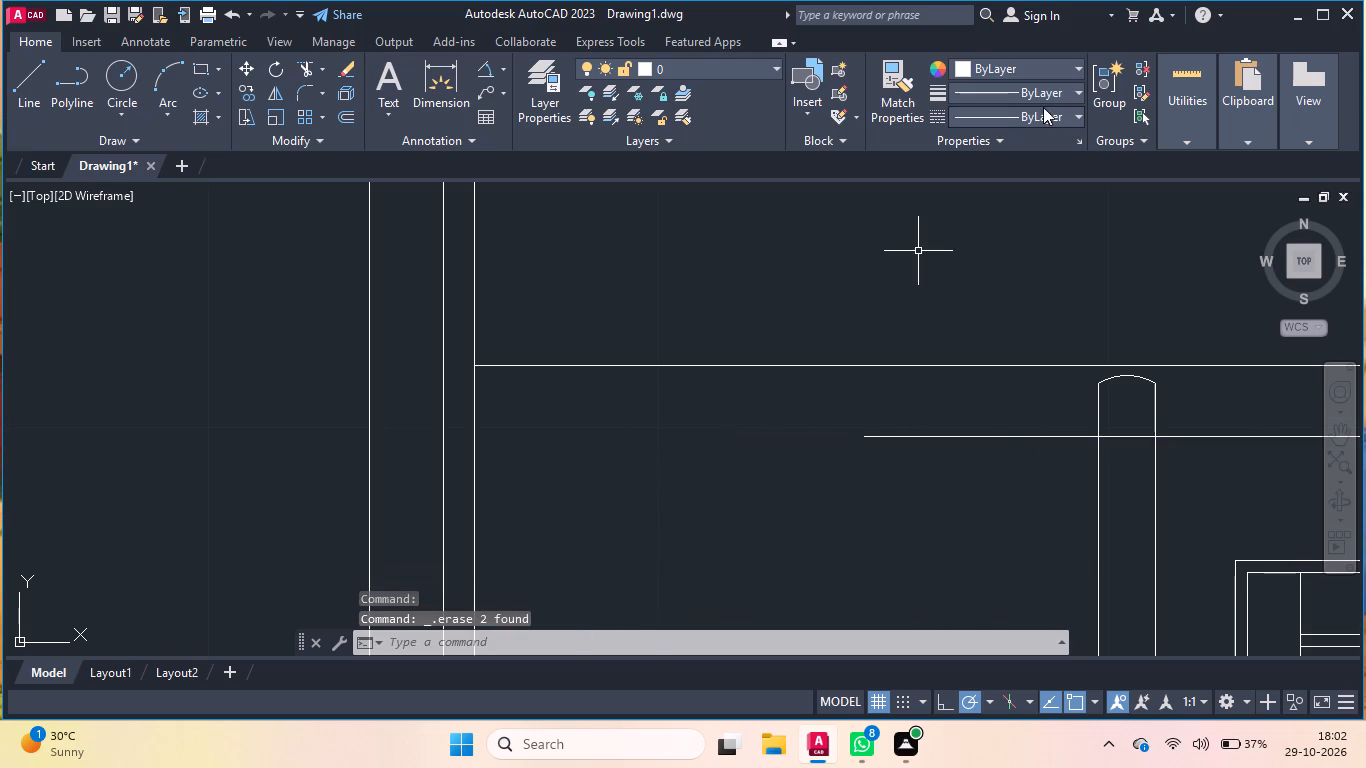
Draw a vertical line from the upper beam line down to the ground line, just right of the left wall.
scroll(1010, 146, down, 1)
key(l)
key(Return)
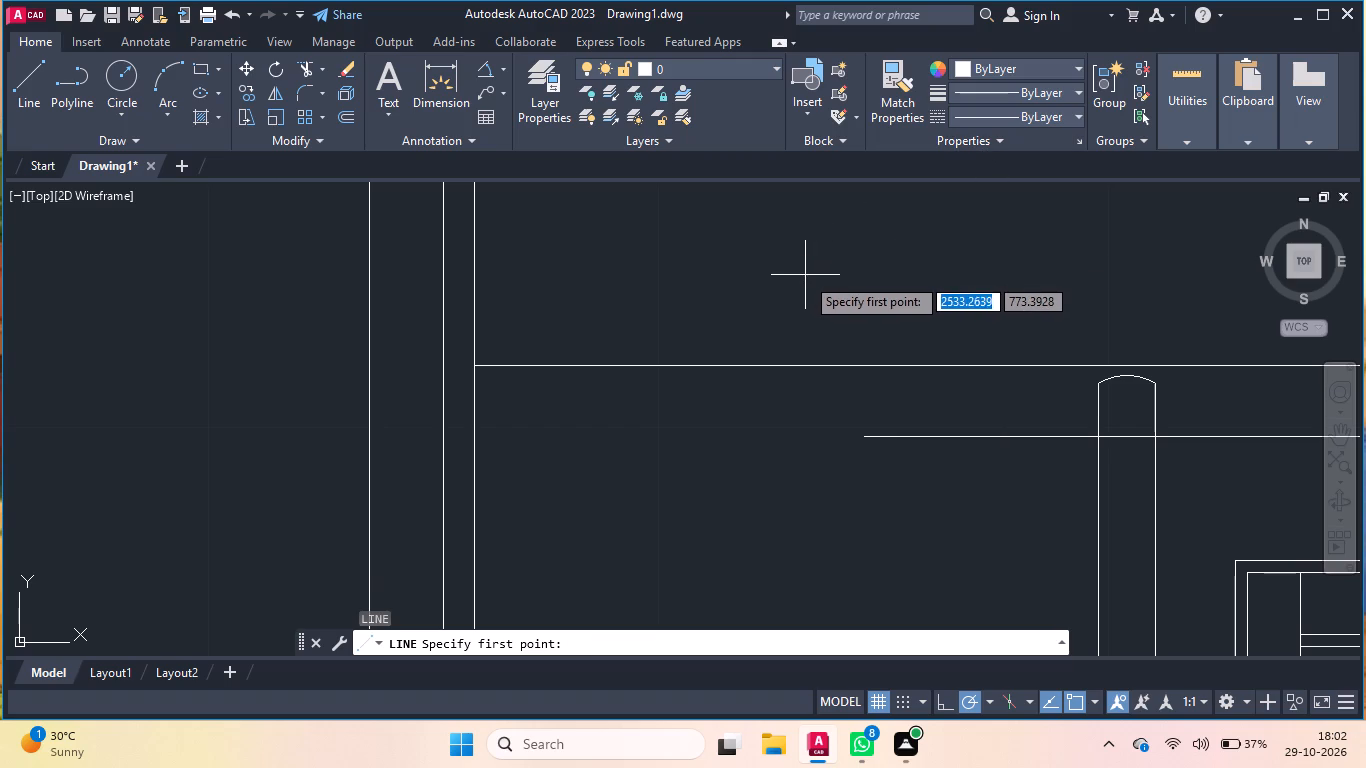
scroll(770, 271, down, 2)
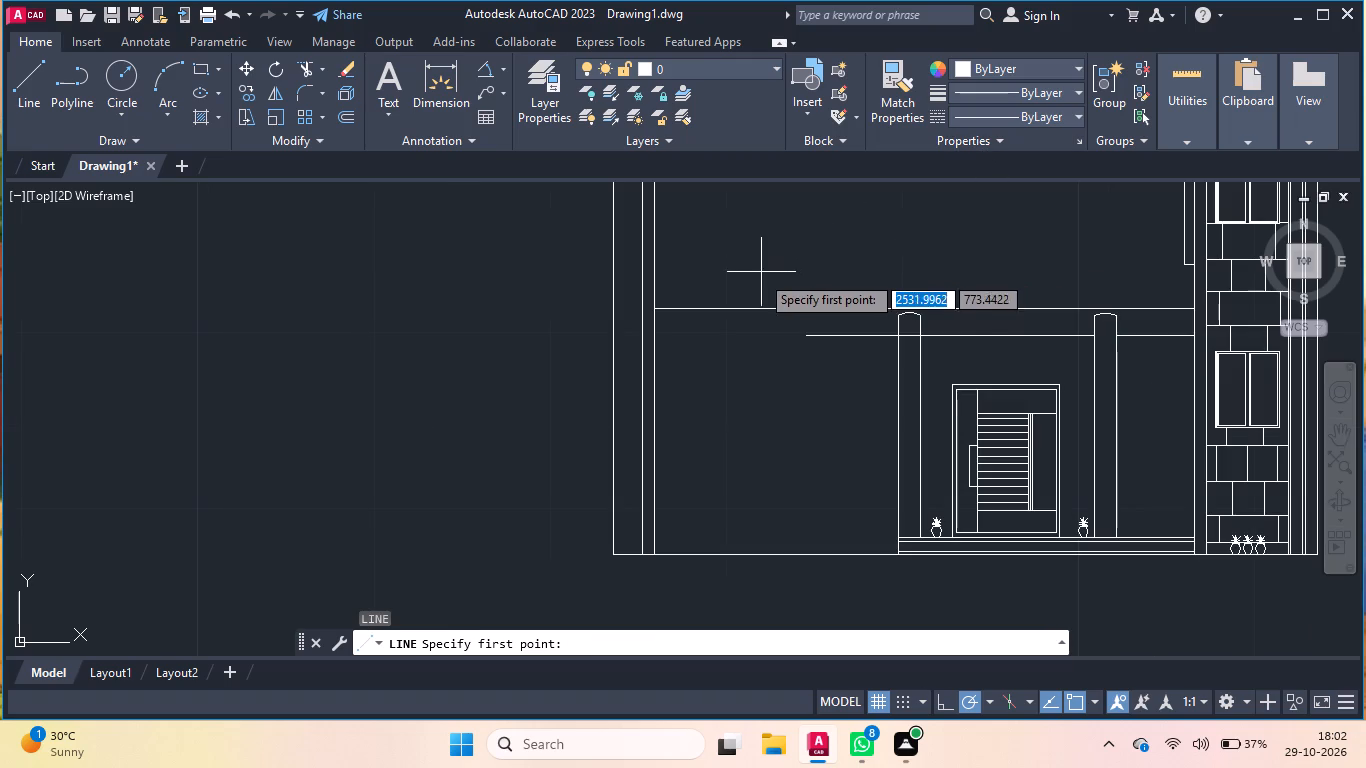
click(690, 304)
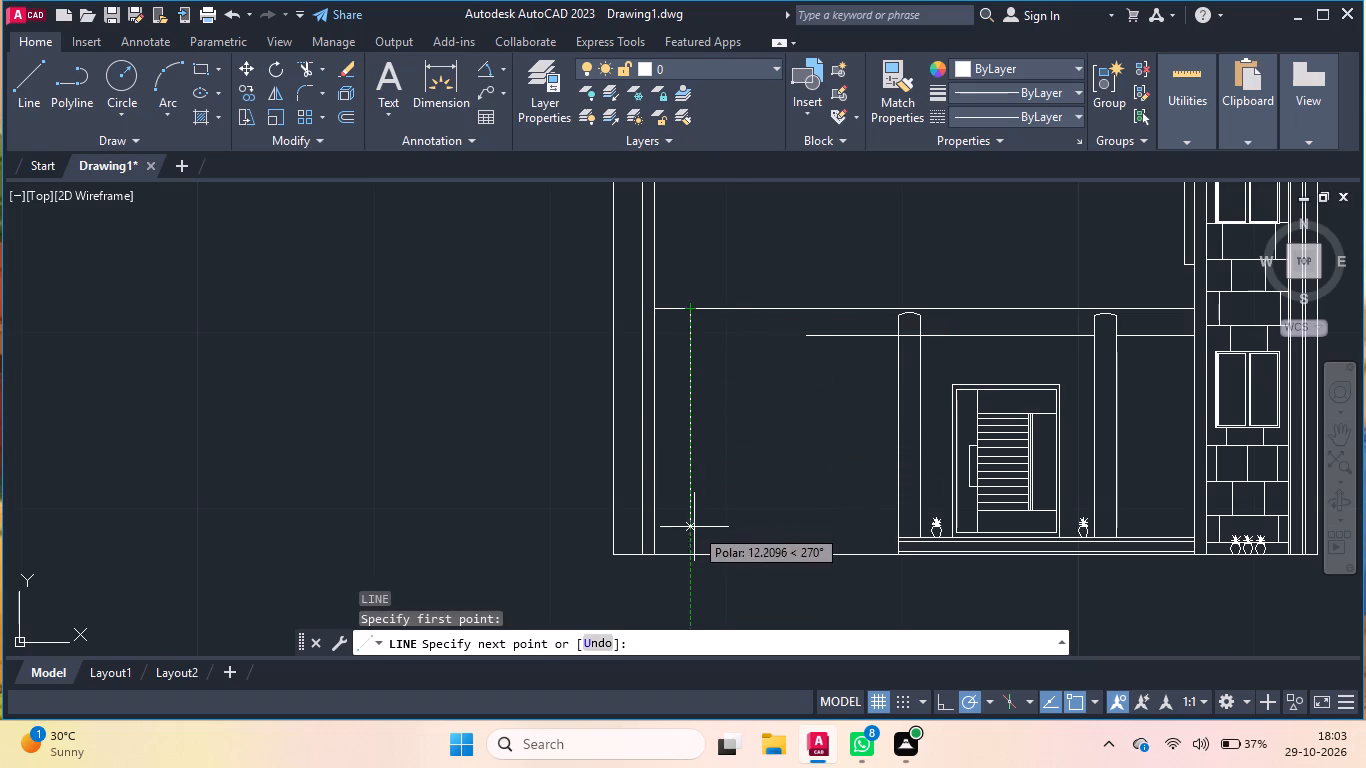
click(690, 549)
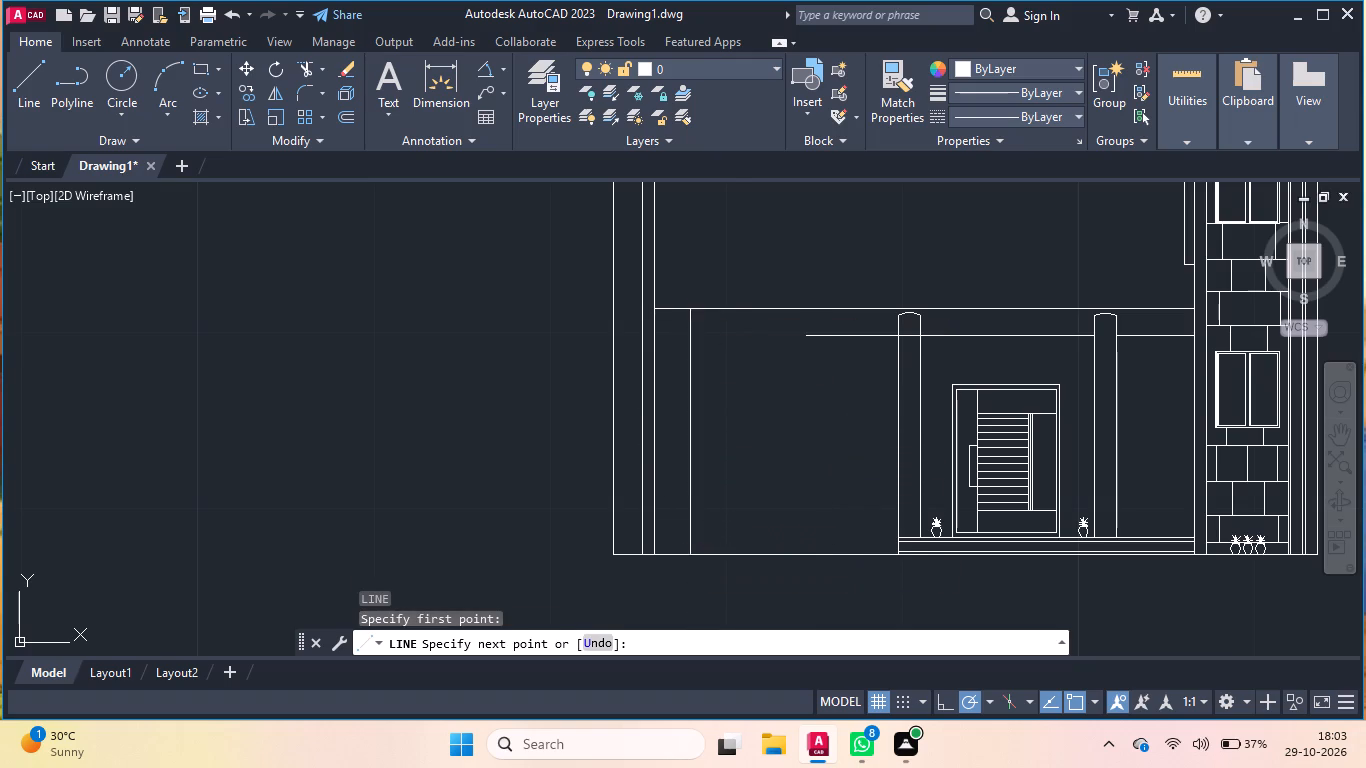
key(Return)
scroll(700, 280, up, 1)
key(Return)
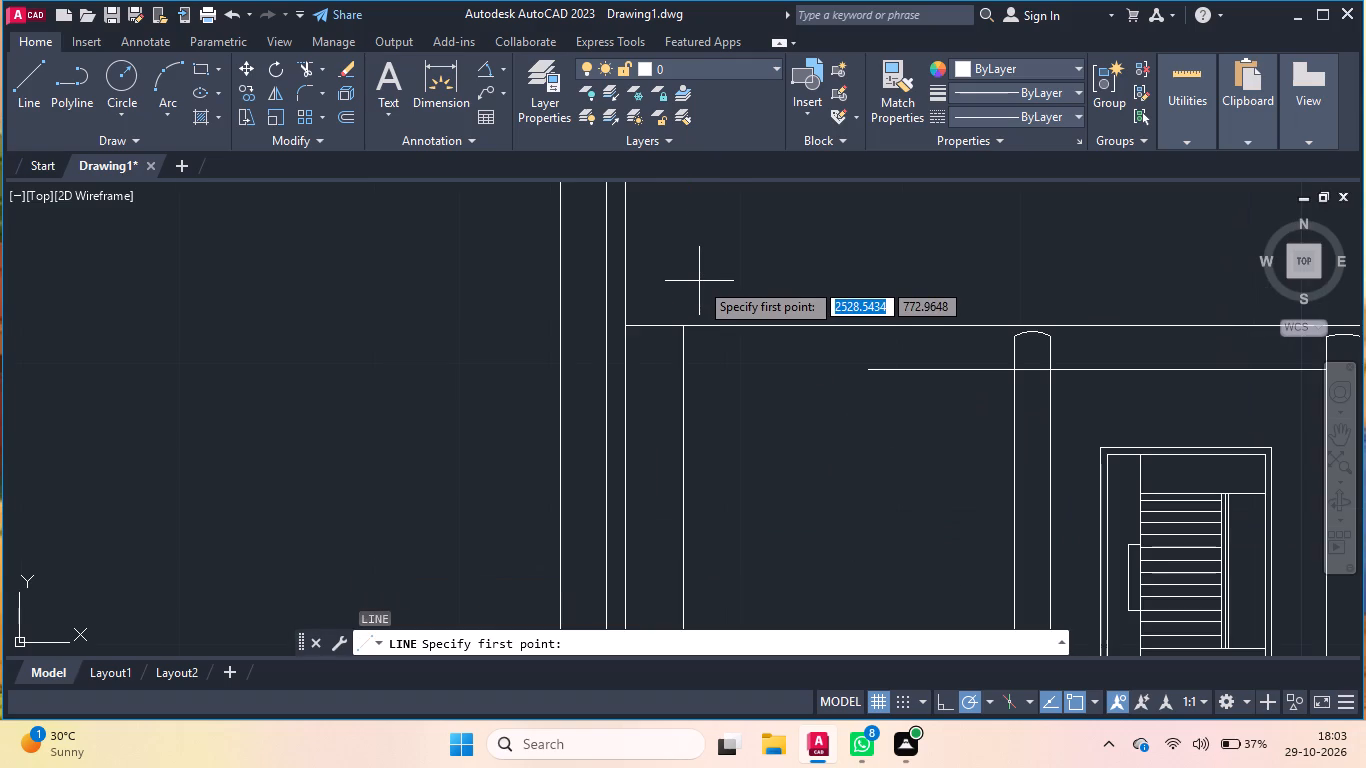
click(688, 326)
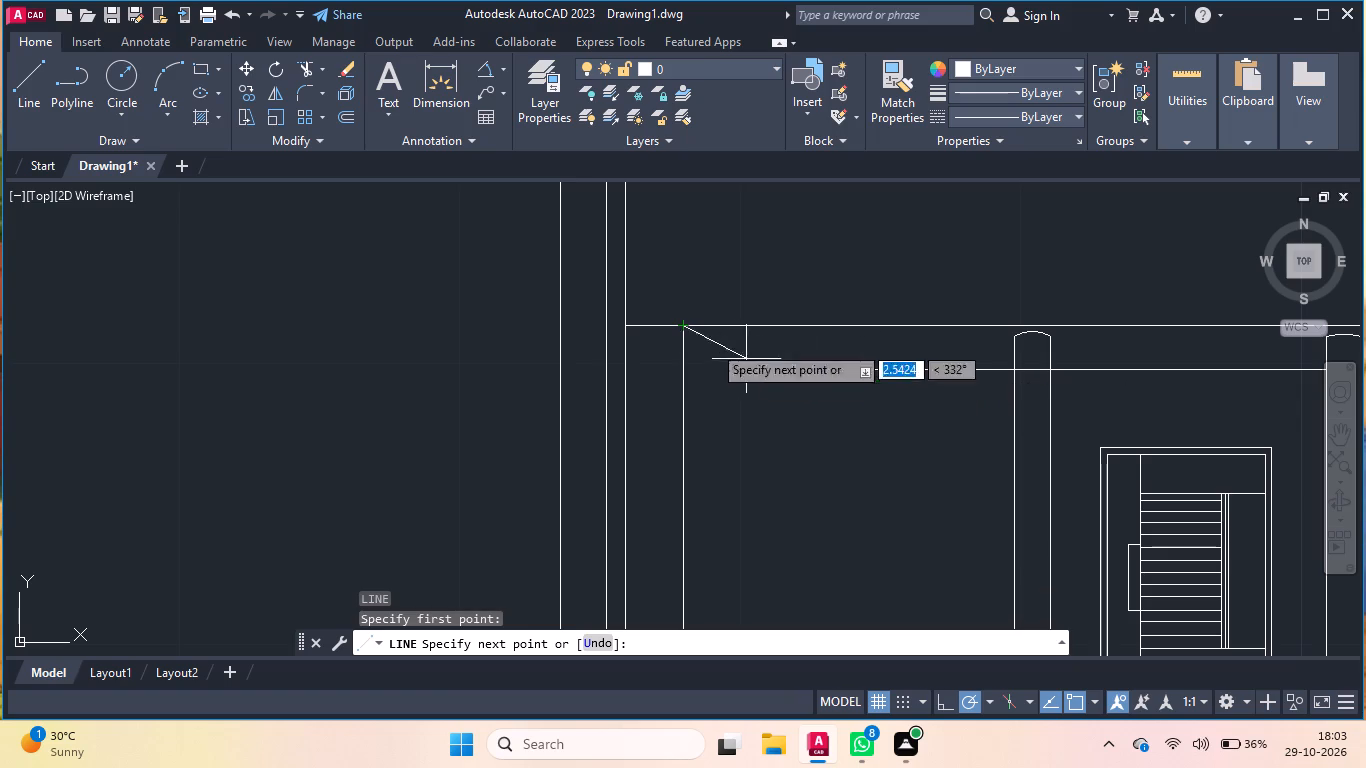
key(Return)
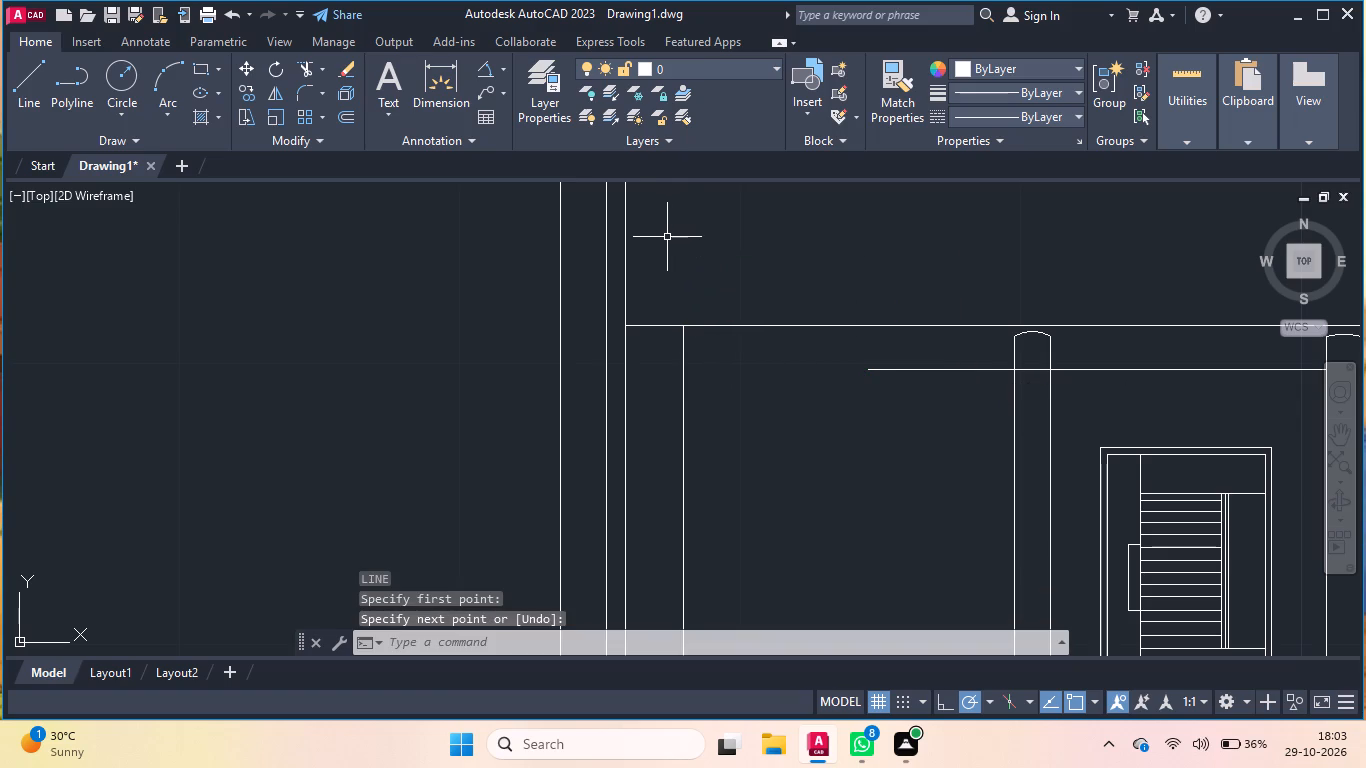
Copy the ground-floor double window from the stone wall to just left of the porch's left column, below the lower beam line.
scroll(667, 237, down, 3)
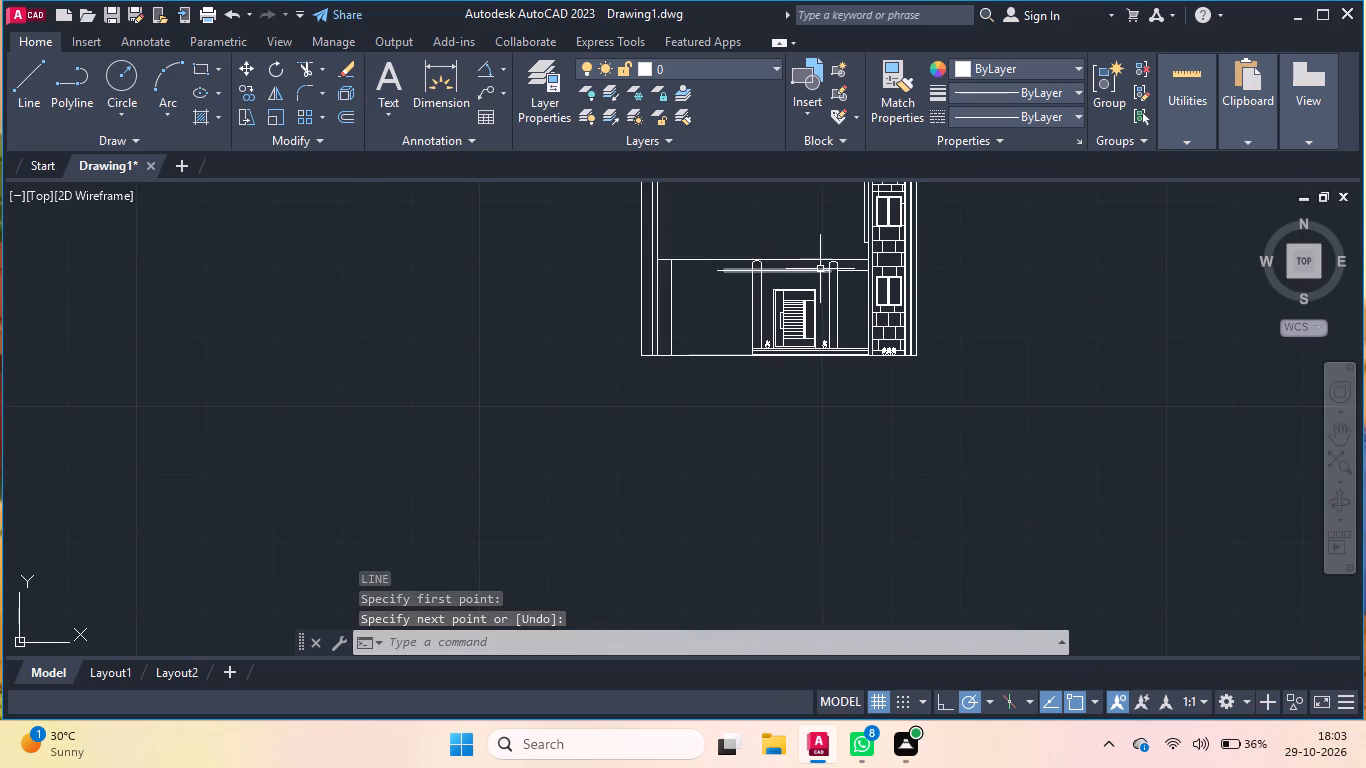
scroll(824, 269, up, 3)
scroll(1109, 340, up, 2)
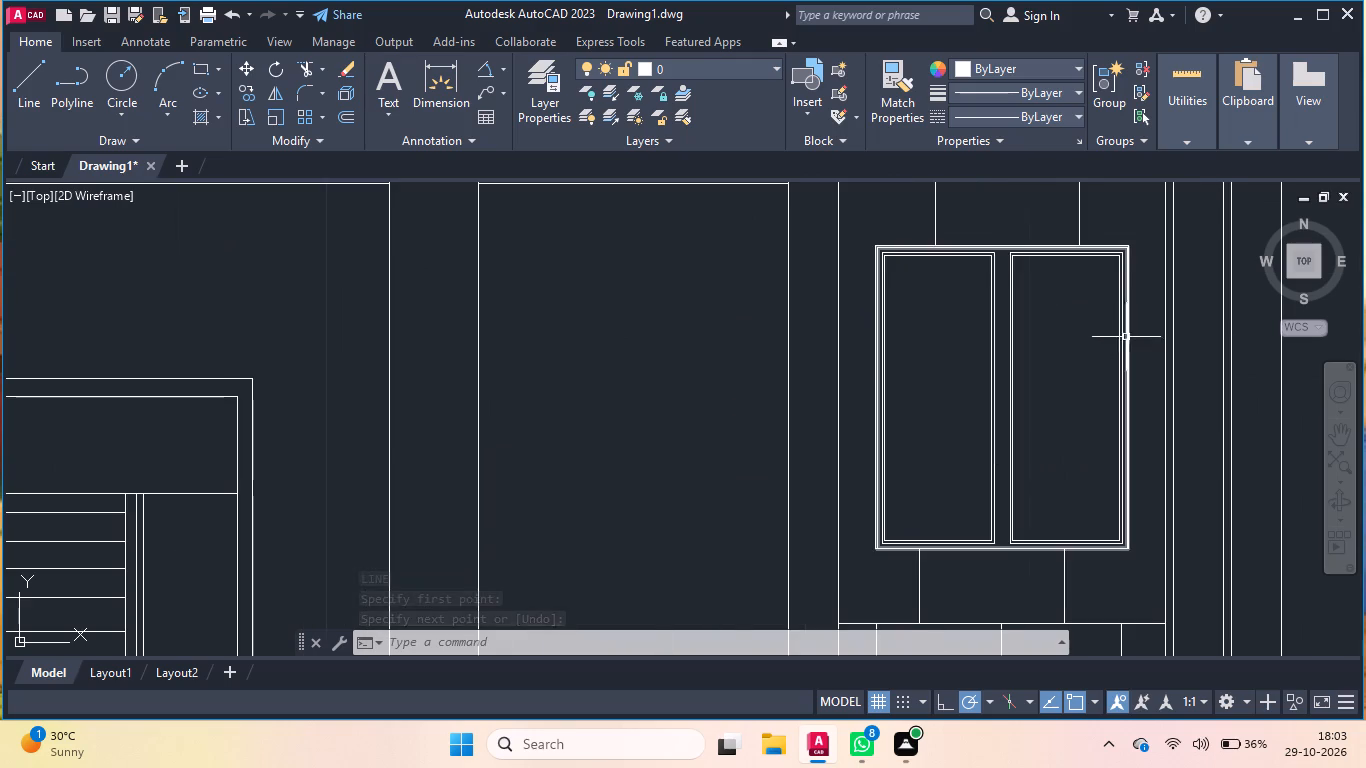
click(1142, 235)
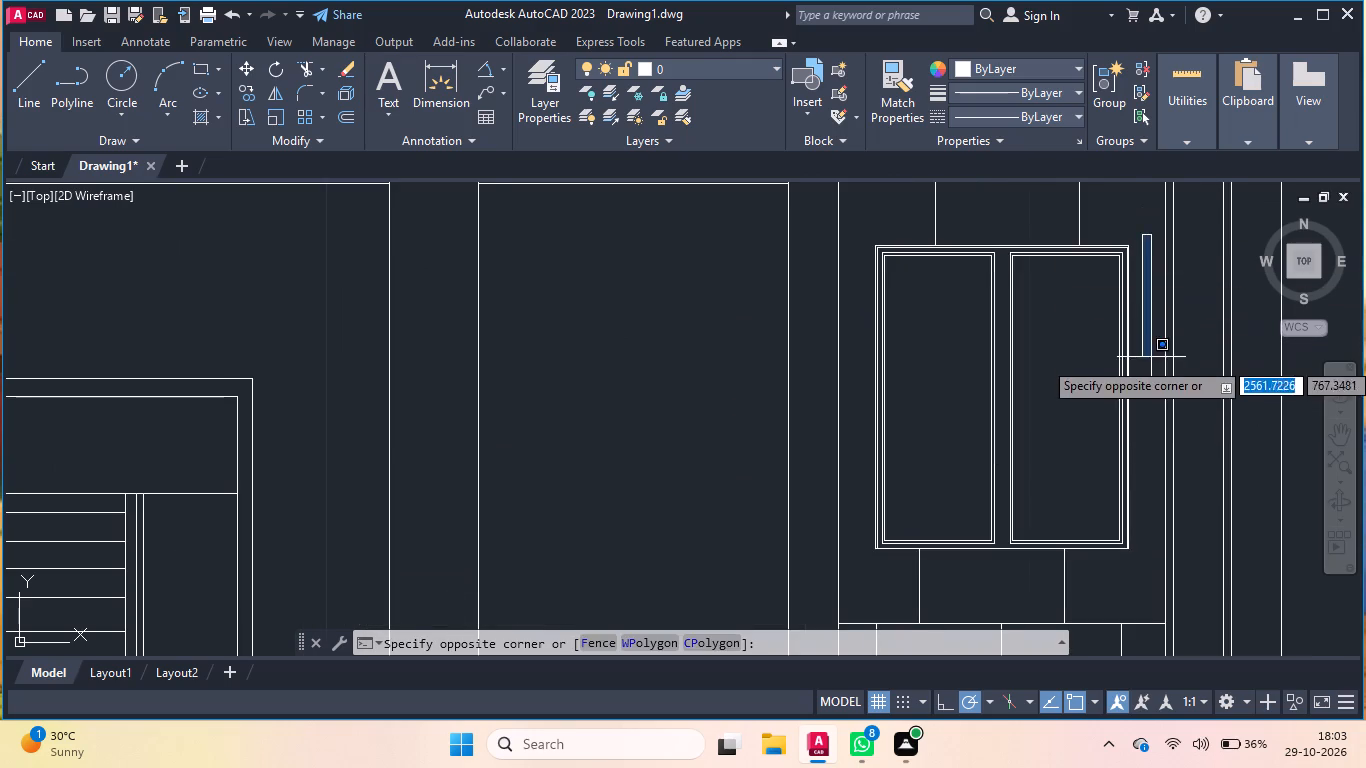
click(1087, 551)
click(1047, 265)
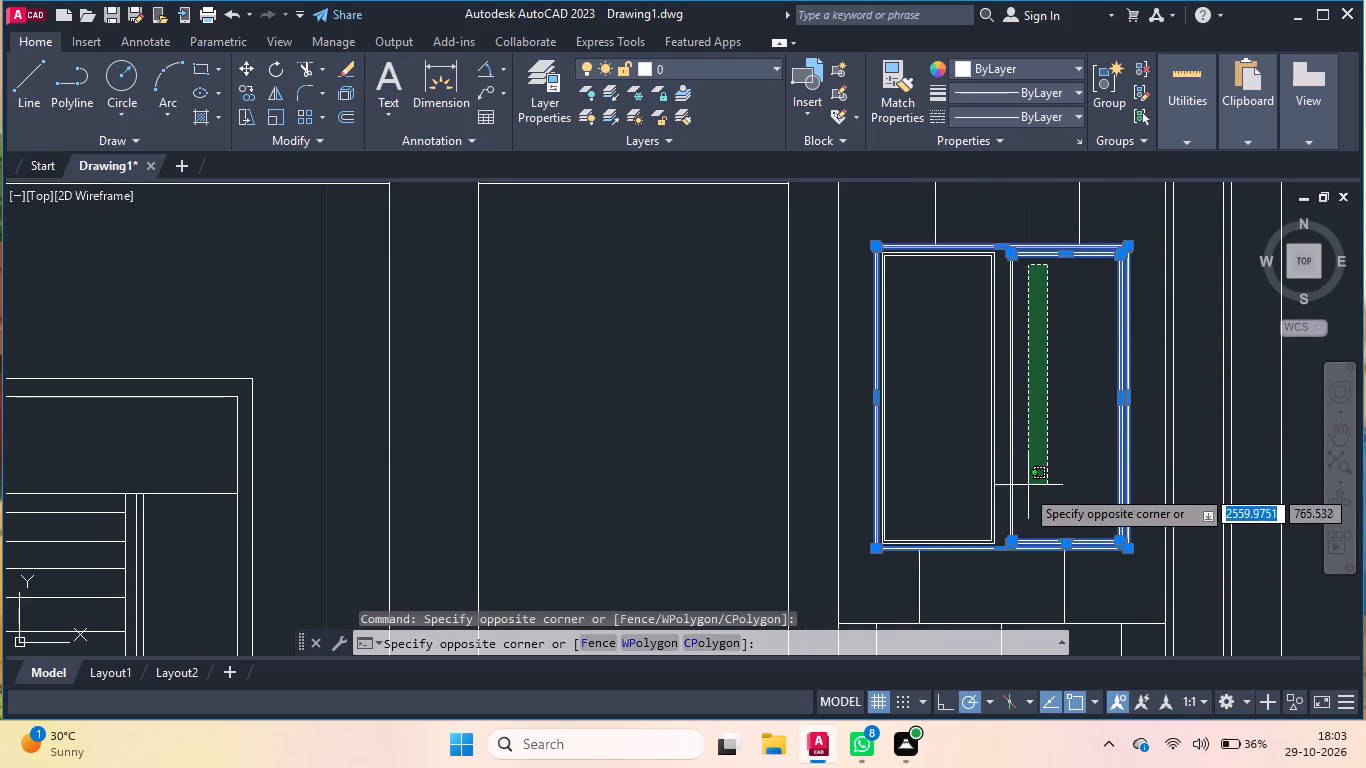
click(874, 545)
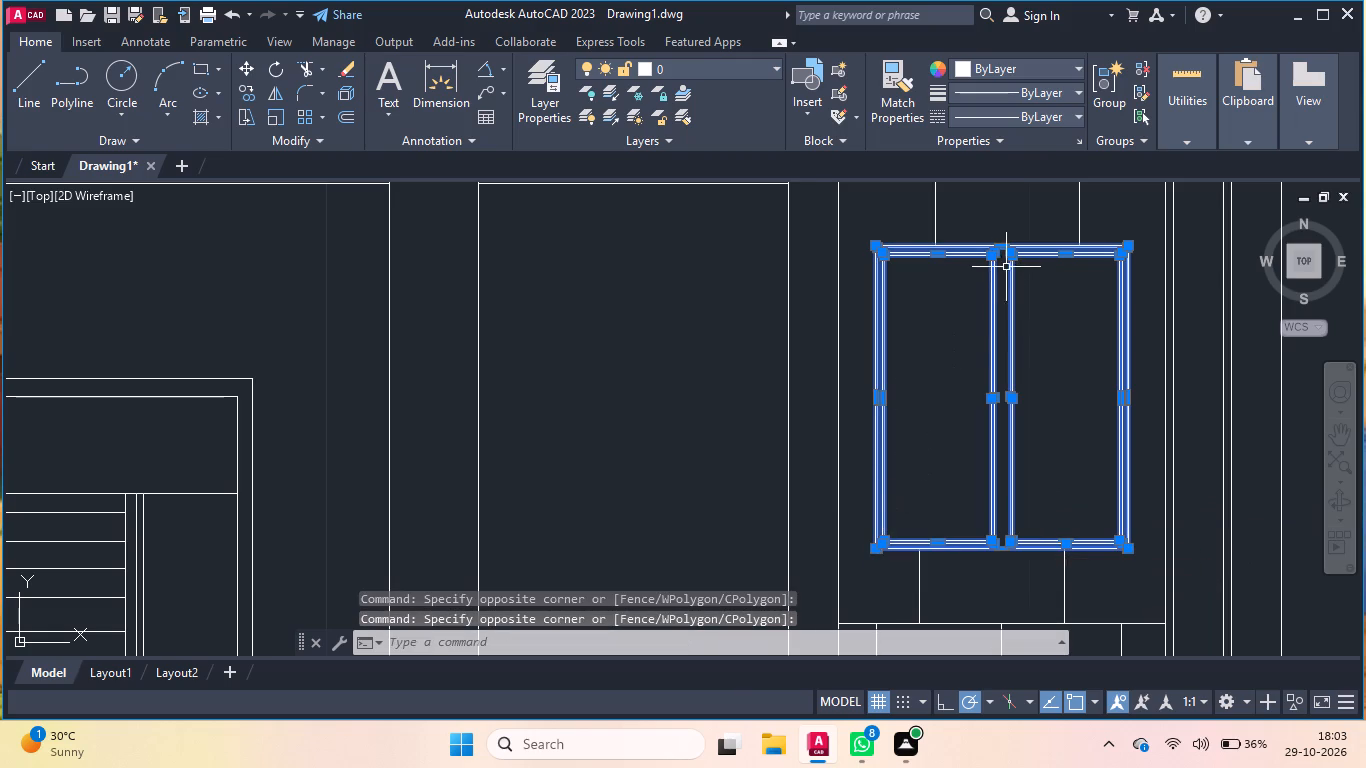
text(co)
key(Return)
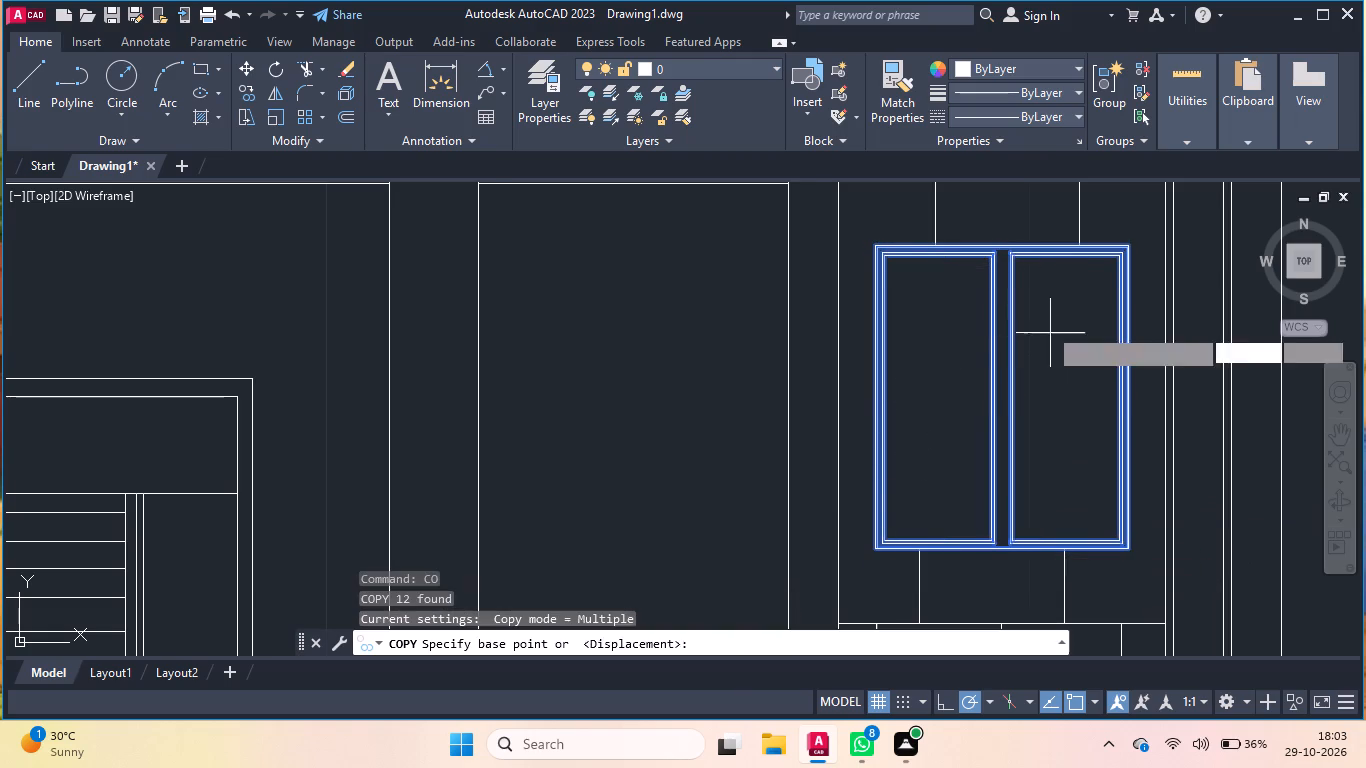
click(1024, 257)
scroll(1052, 307, down, 3)
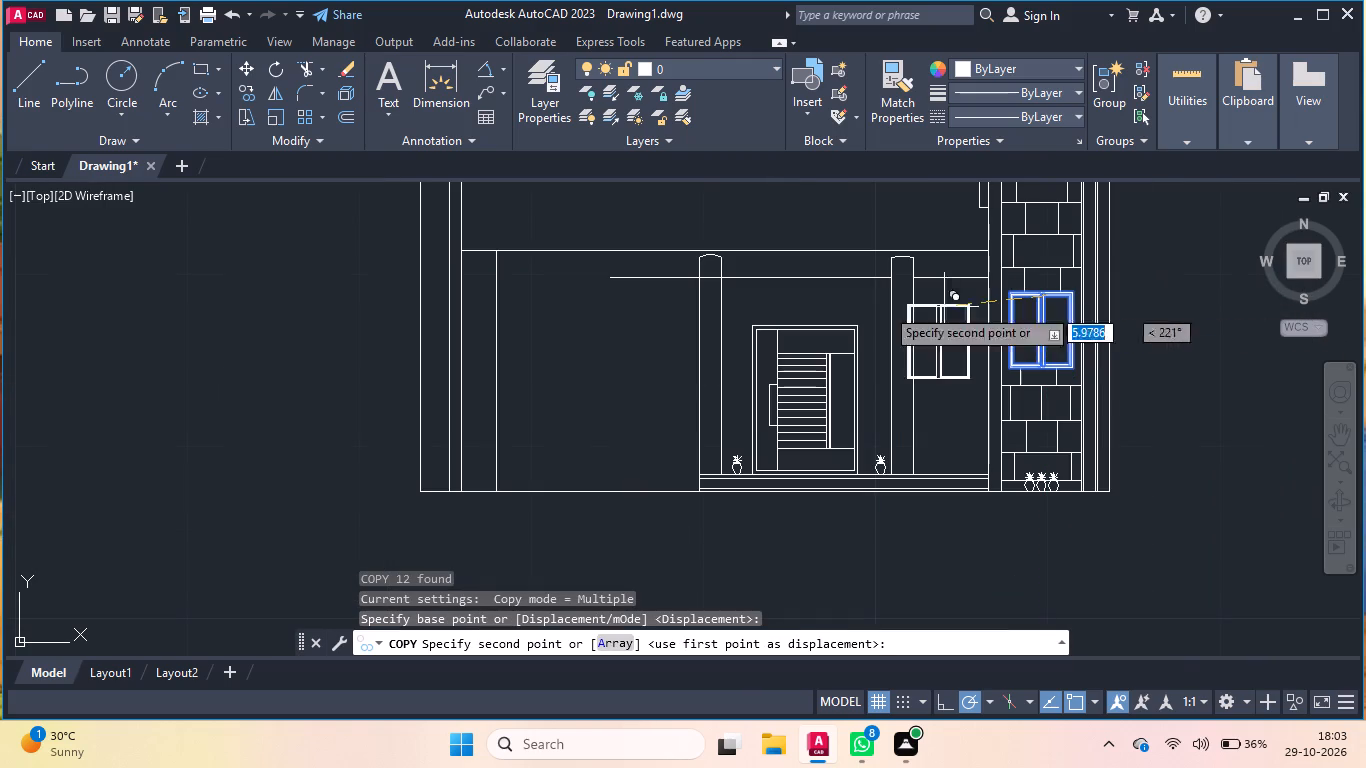
scroll(667, 305, up, 3)
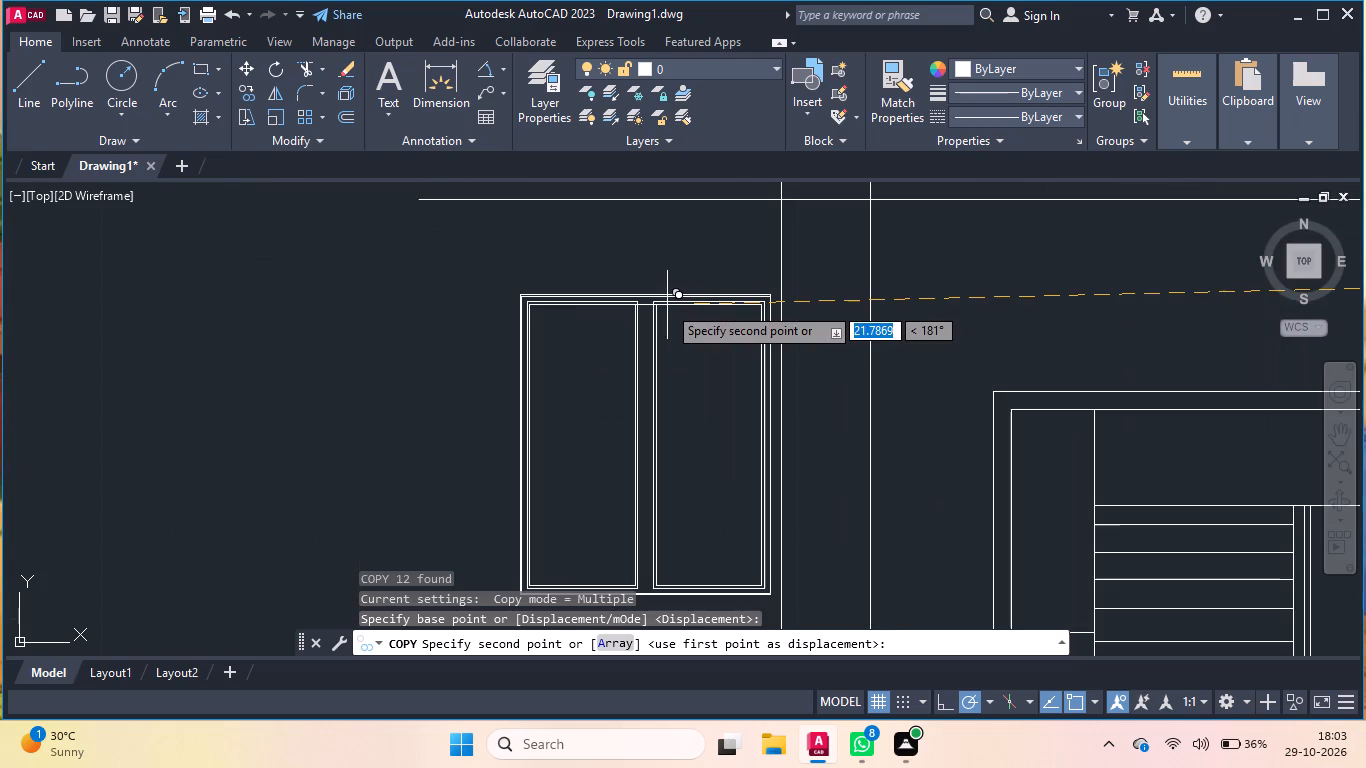
click(669, 299)
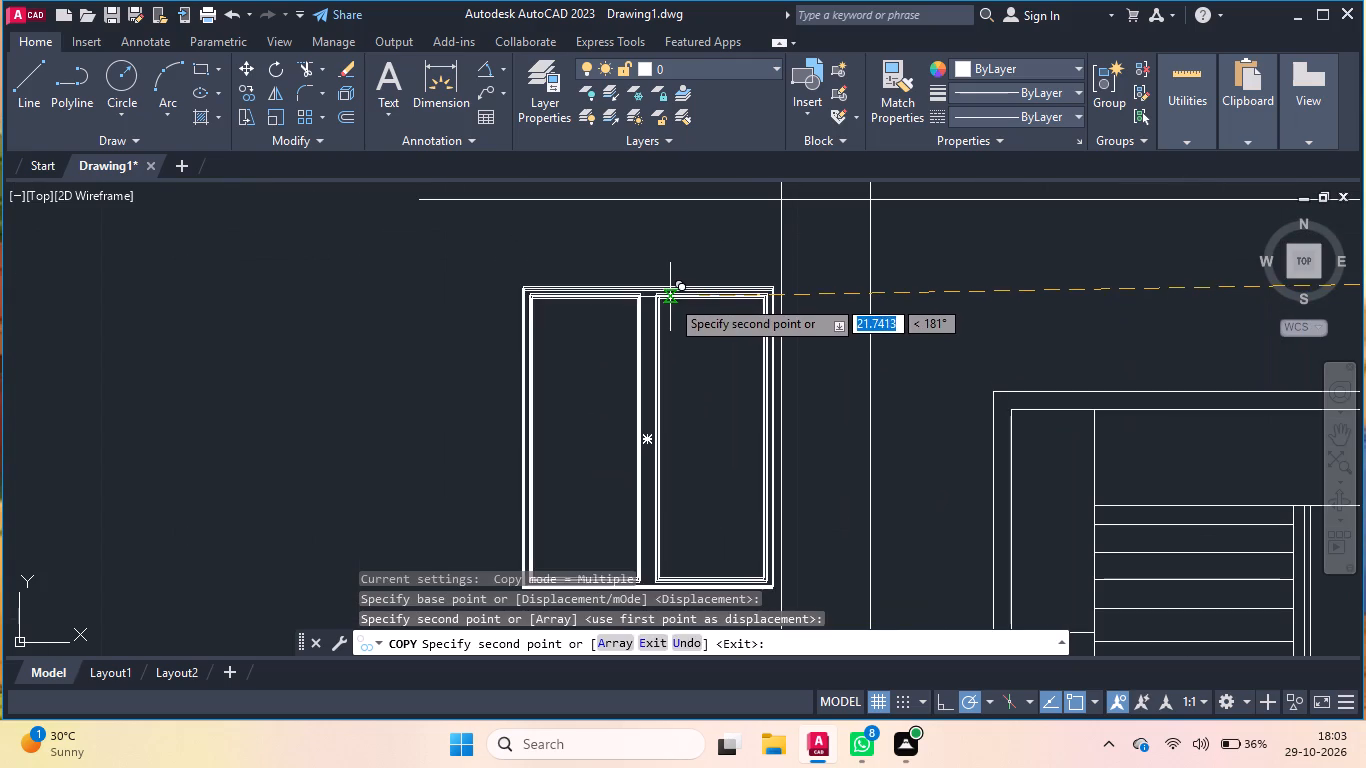
key(Return)
Draw a vertical line from the lower beam line down to the ground line, just left of the copied window.
scroll(697, 290, down, 2)
key(l)
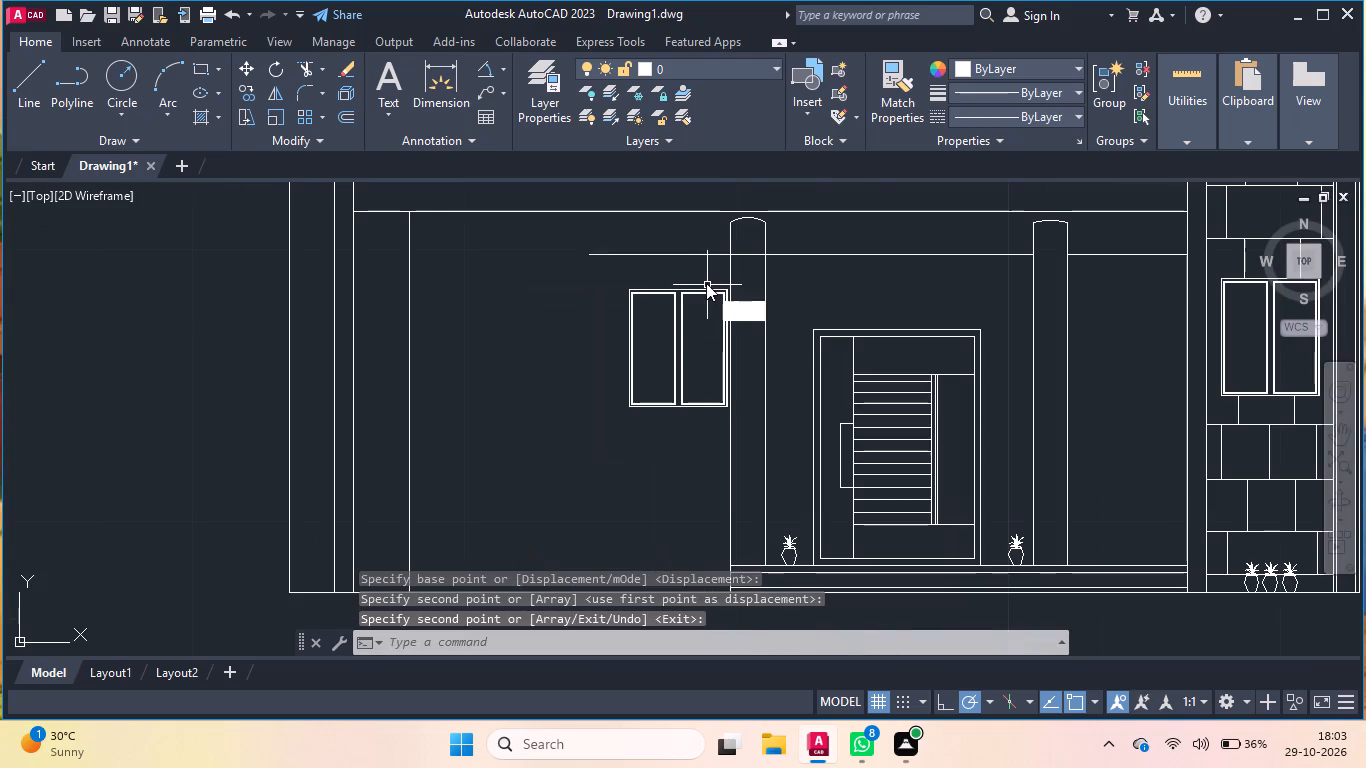
key(Return)
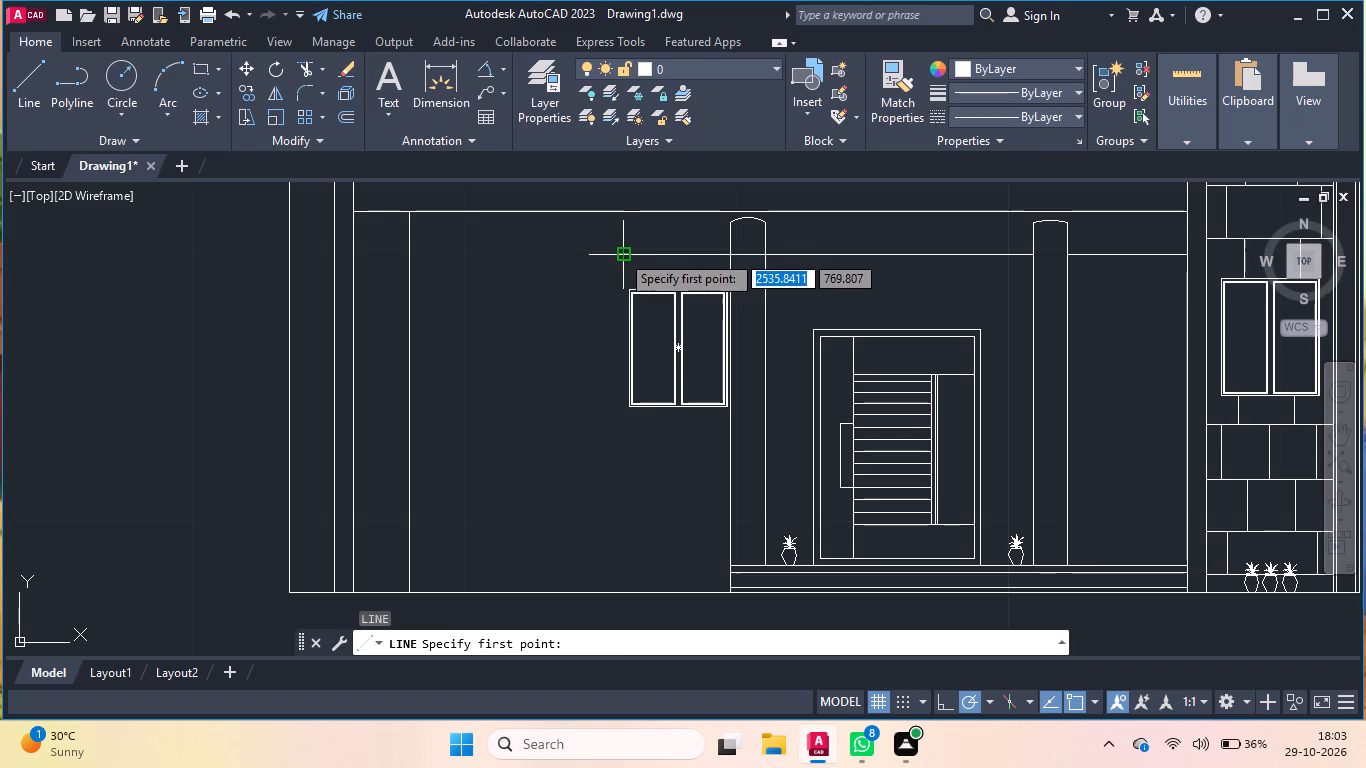
click(620, 248)
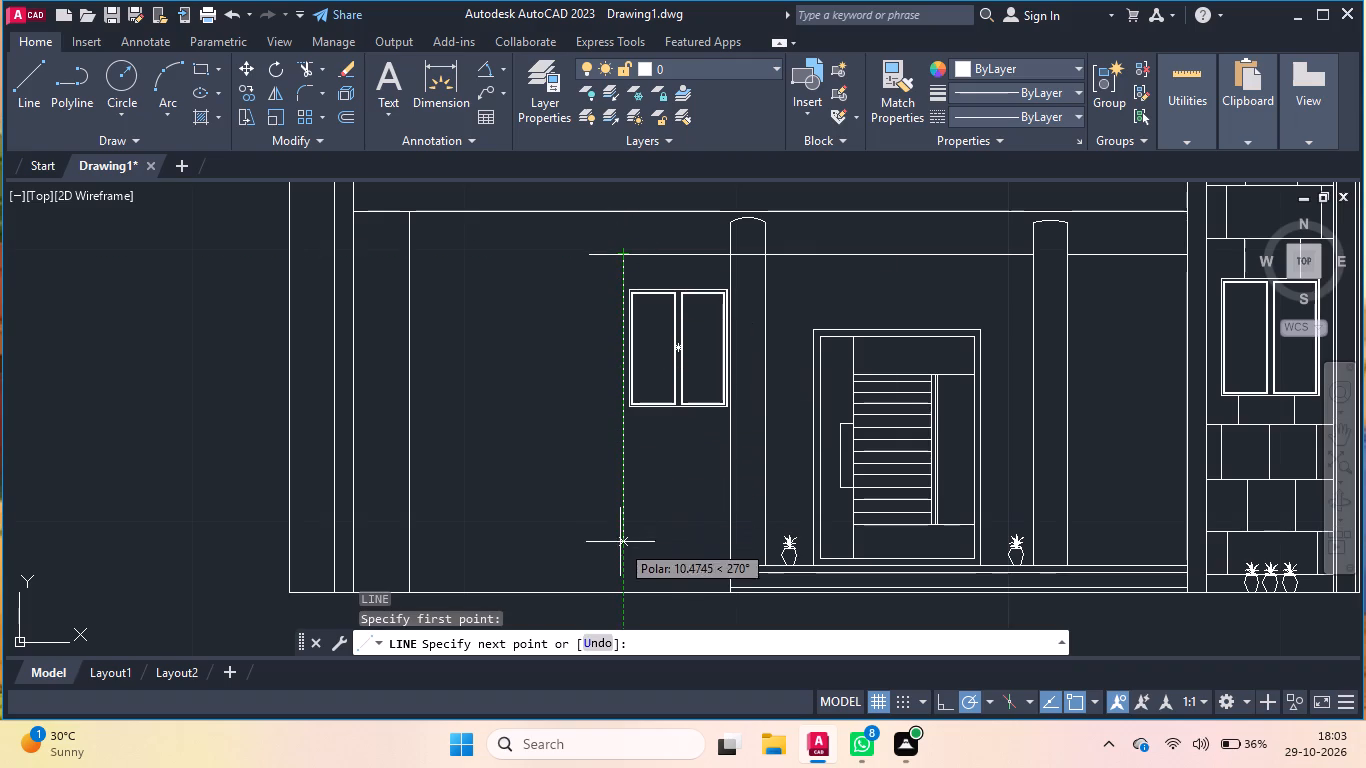
click(624, 594)
key(Return)
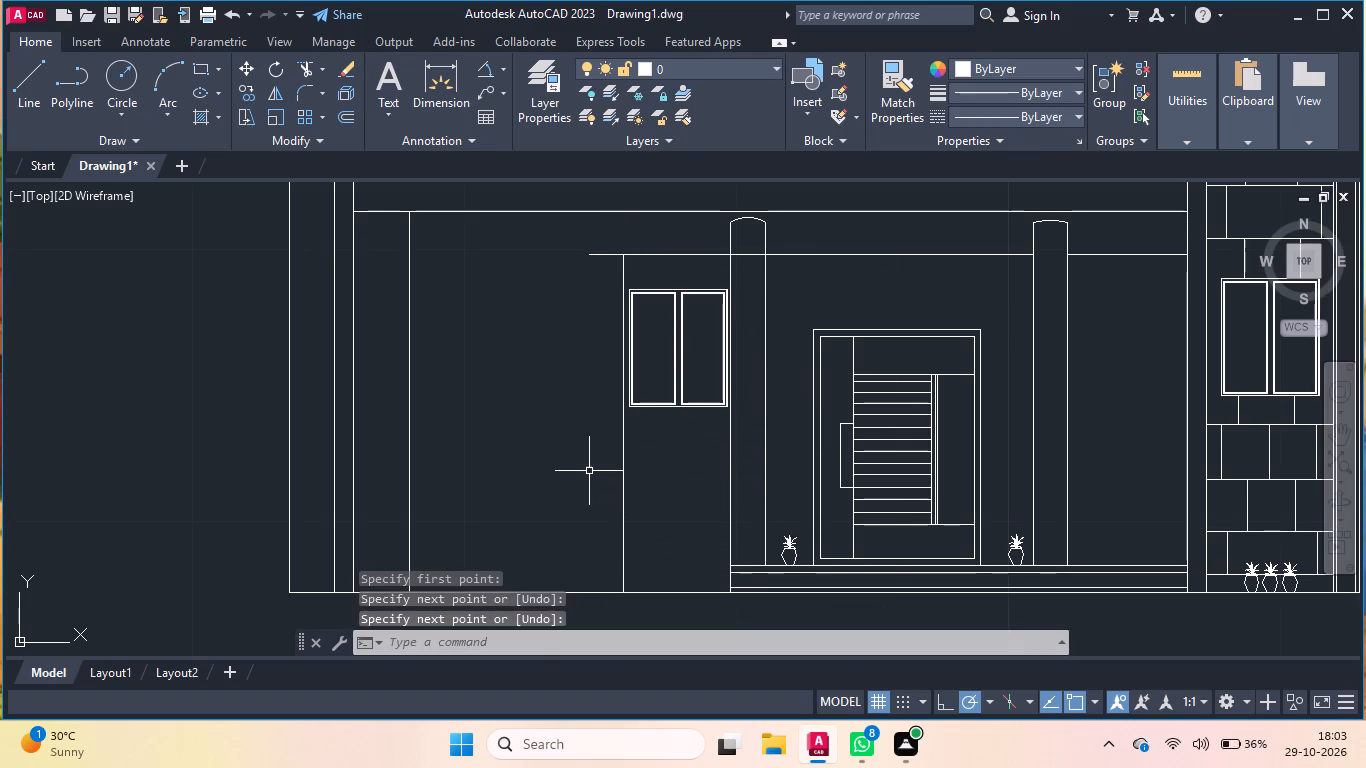
Draw a narrow column outline about 13.48 units tall at the lower beam line's left end, from just below the upper beam to the ground.
key(Return)
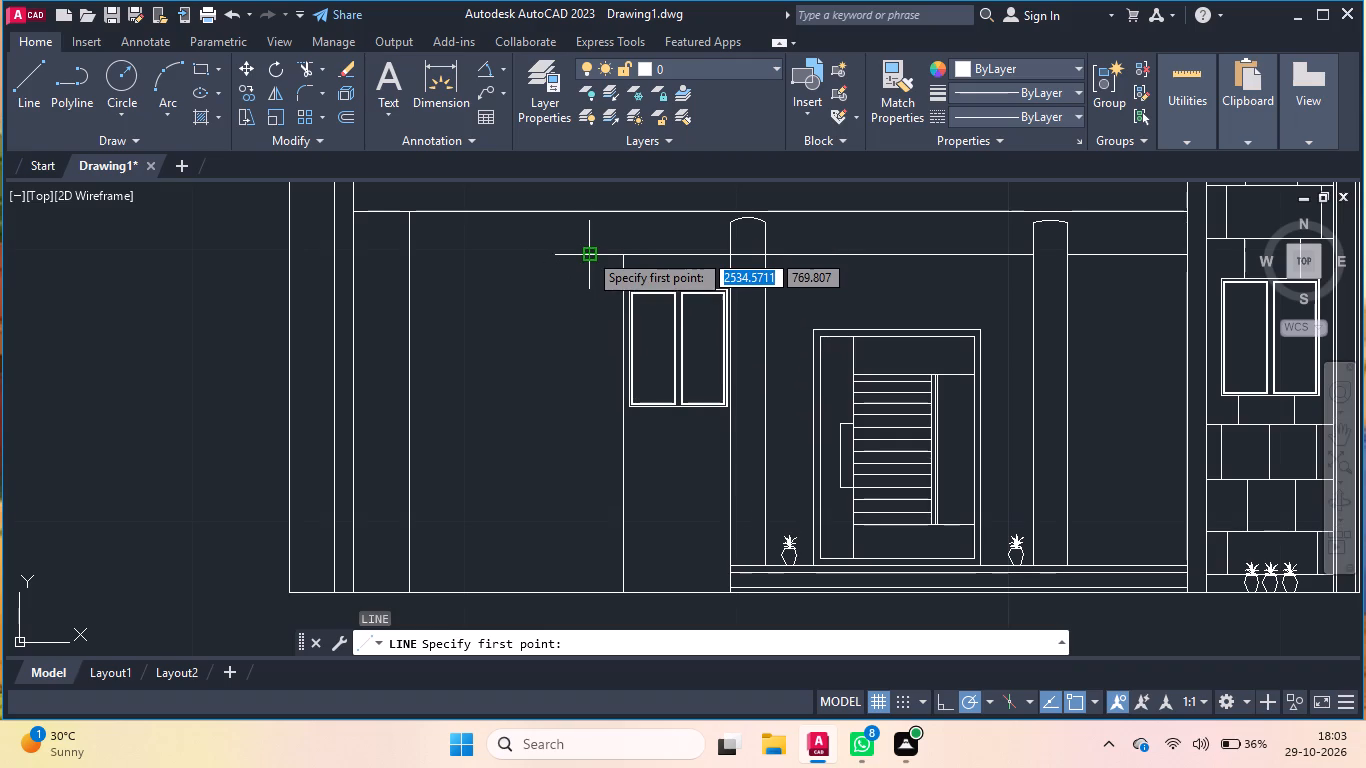
click(590, 226)
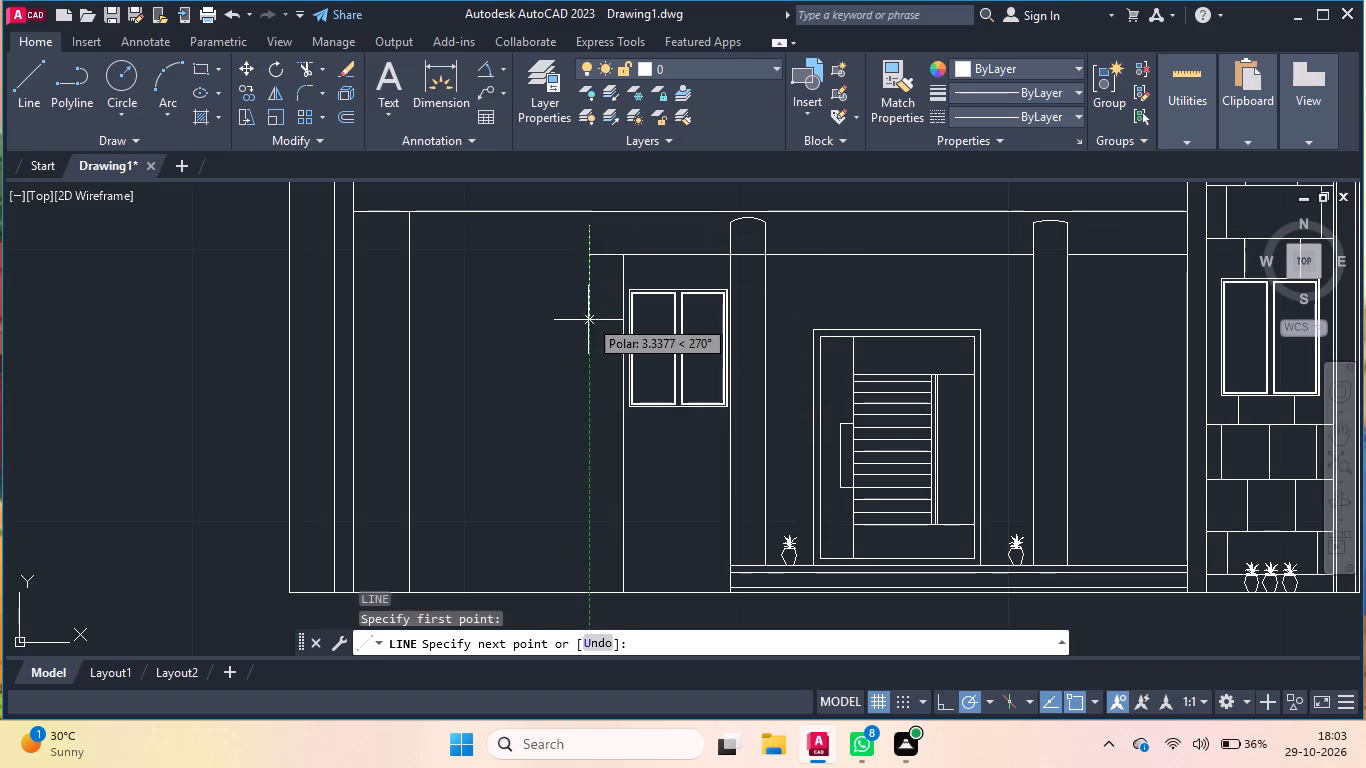
click(596, 590)
key(Return)
key(Return)
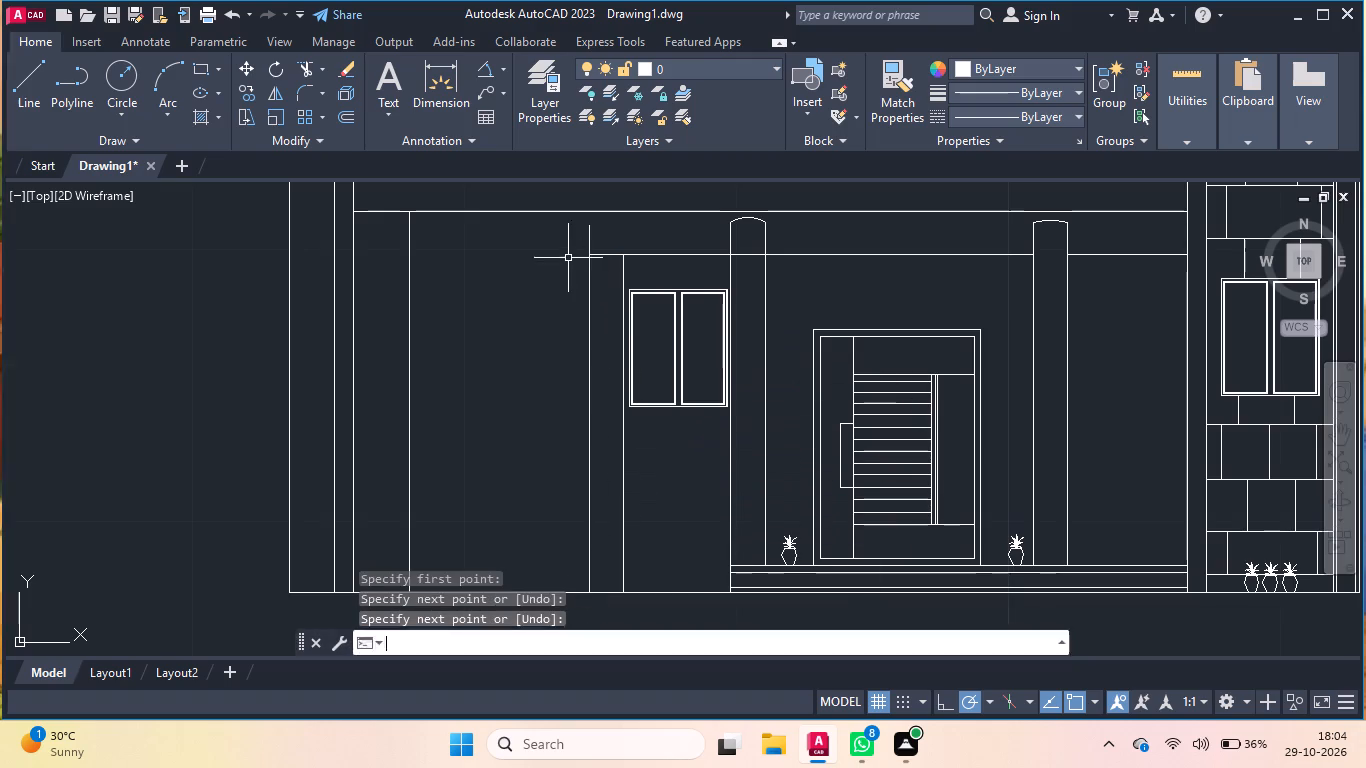
click(590, 221)
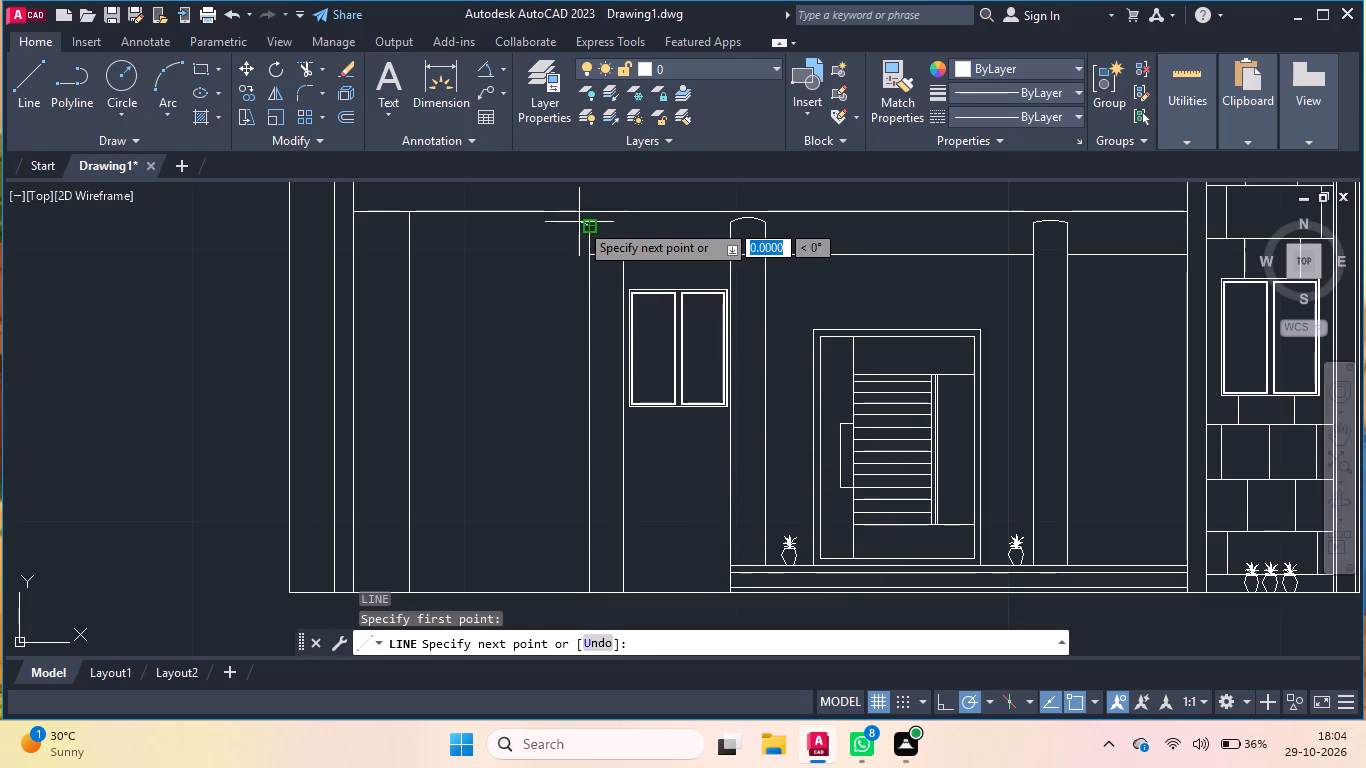
click(564, 222)
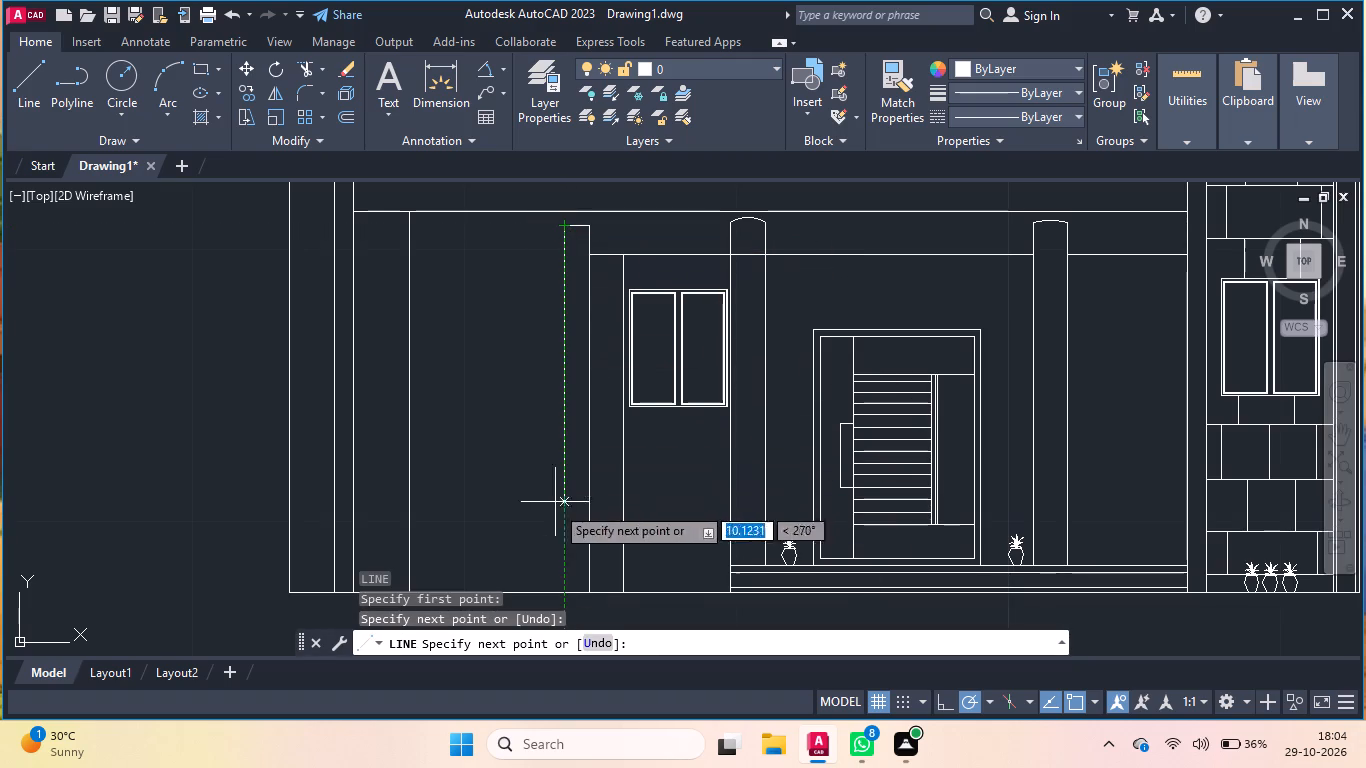
double_click(566, 593)
key(Return)
Draw a diagonal line from the upper beam at the inner wall line down to lower beam level, continuing horizontally to the new column.
key(Return)
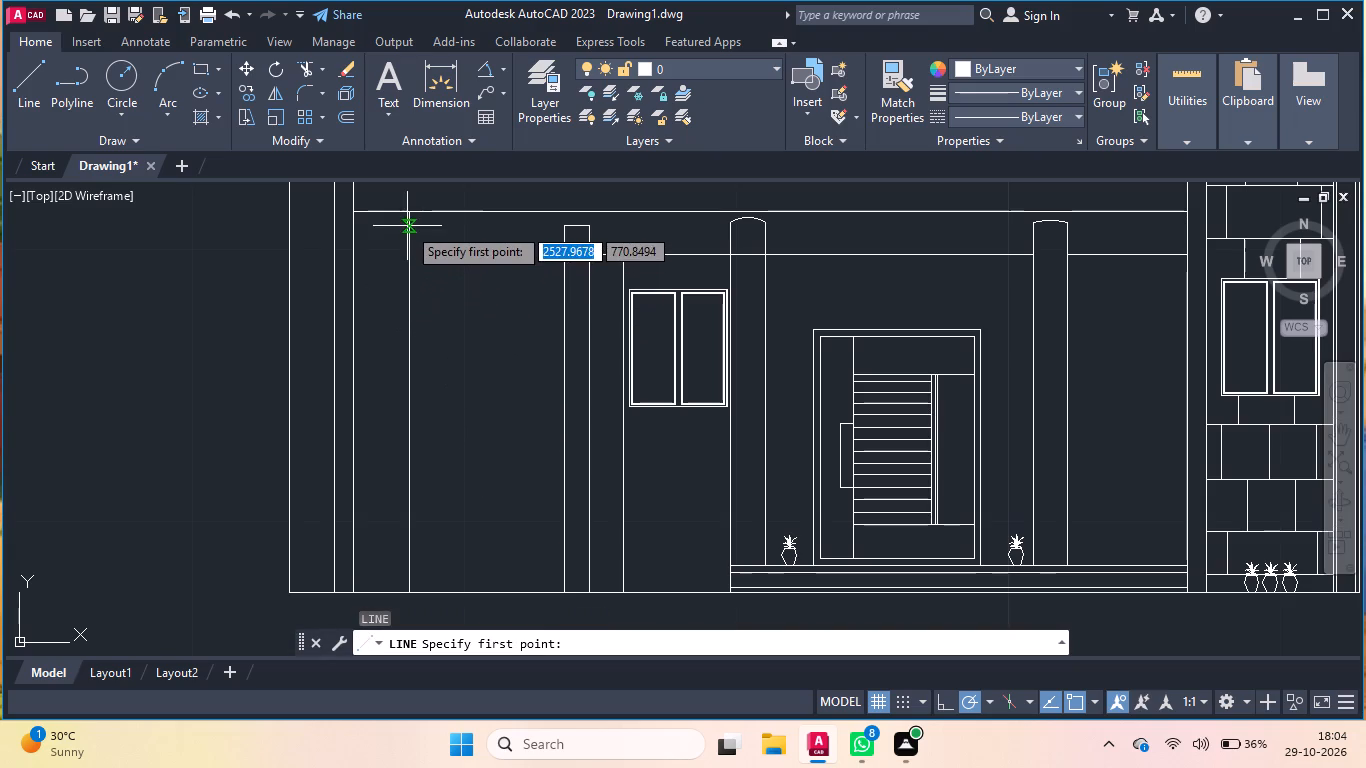
click(408, 209)
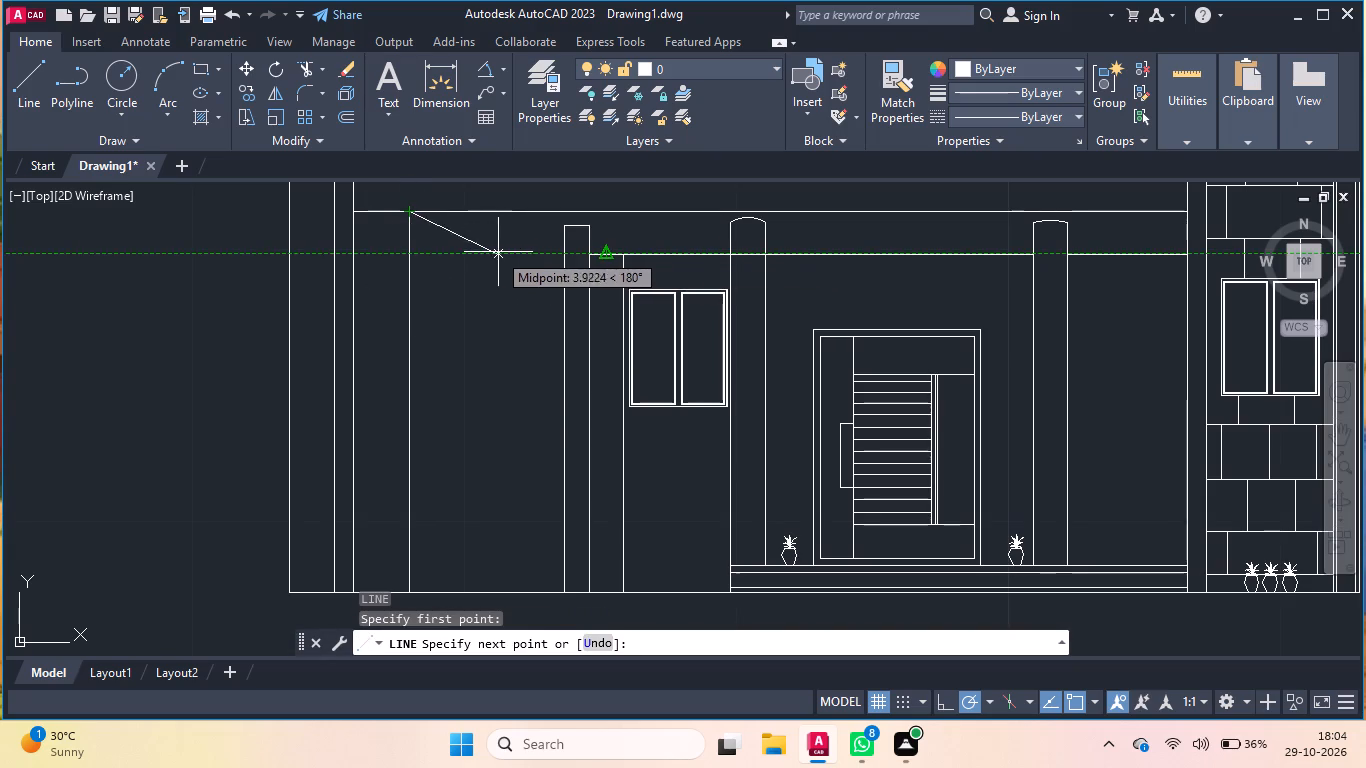
click(453, 251)
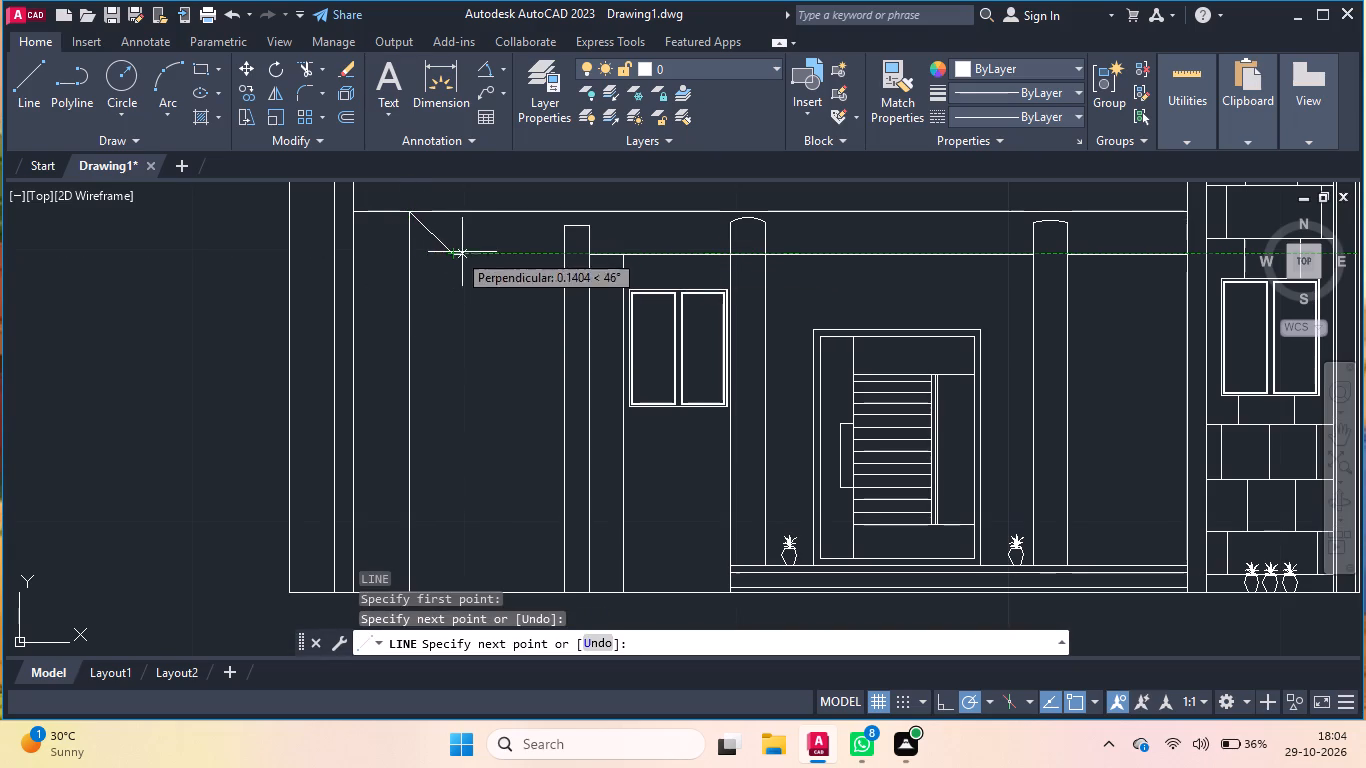
click(564, 252)
key(Return)
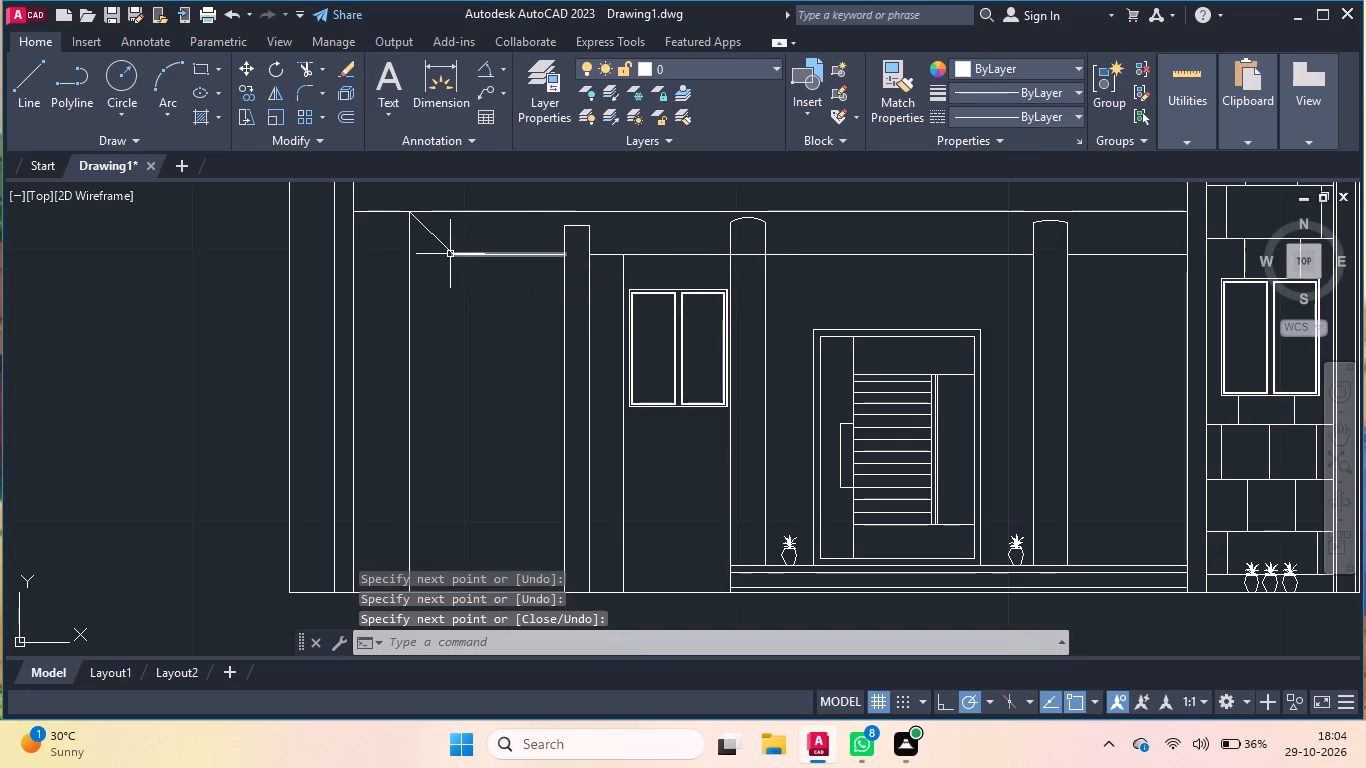
Draw a vertical line about 12.43 units long from the diagonal's lower end down to the ground line.
key(Return)
click(453, 246)
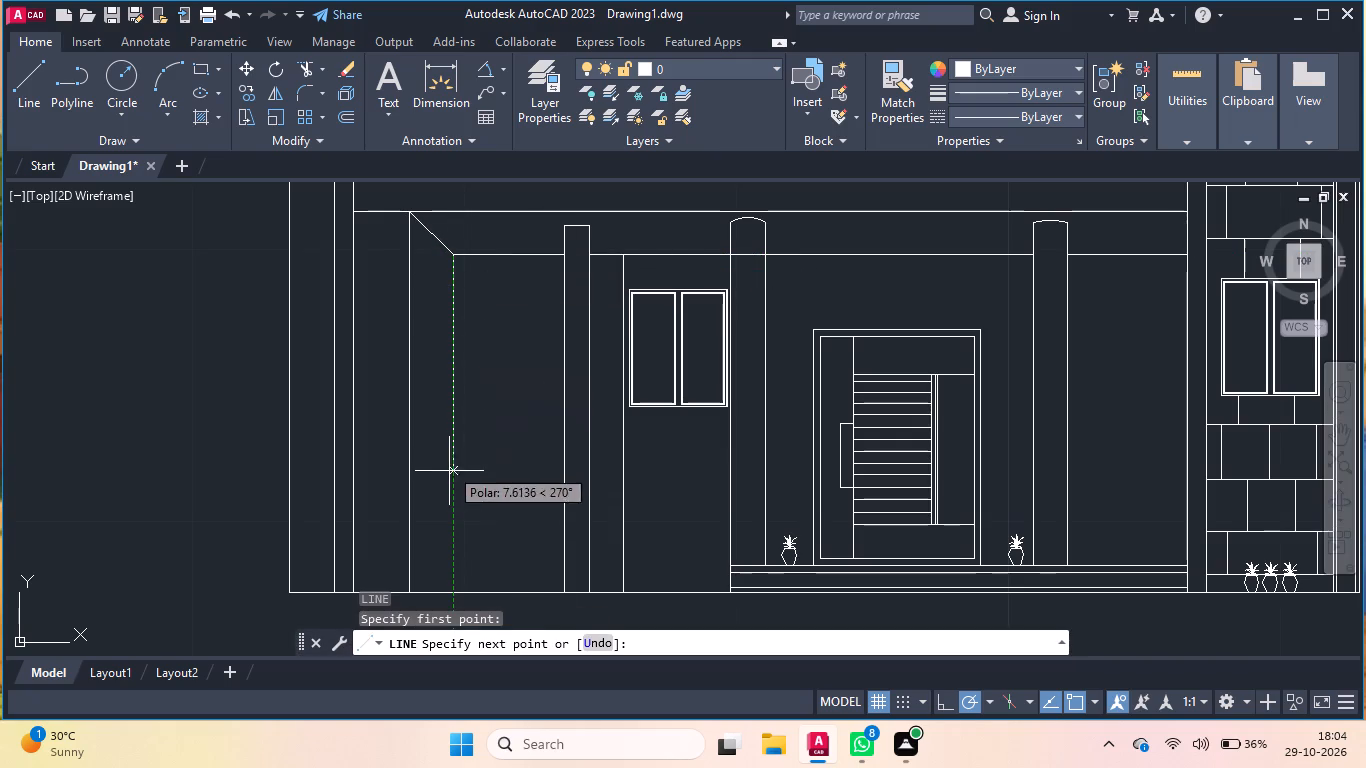
click(451, 590)
key(Return)
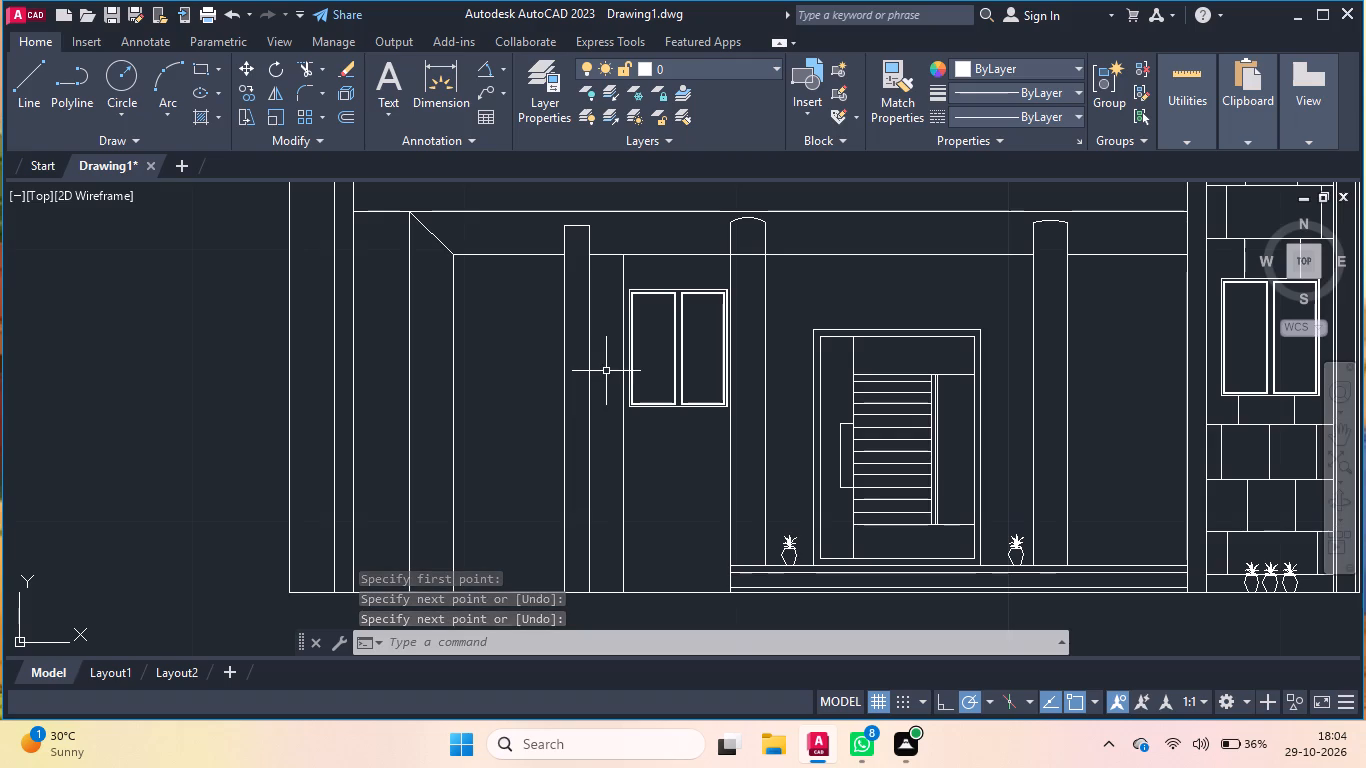
Replace the new column's flat top with a shallow three-point arc, trimming the part that extends past the column's right side.
scroll(593, 218, up, 1)
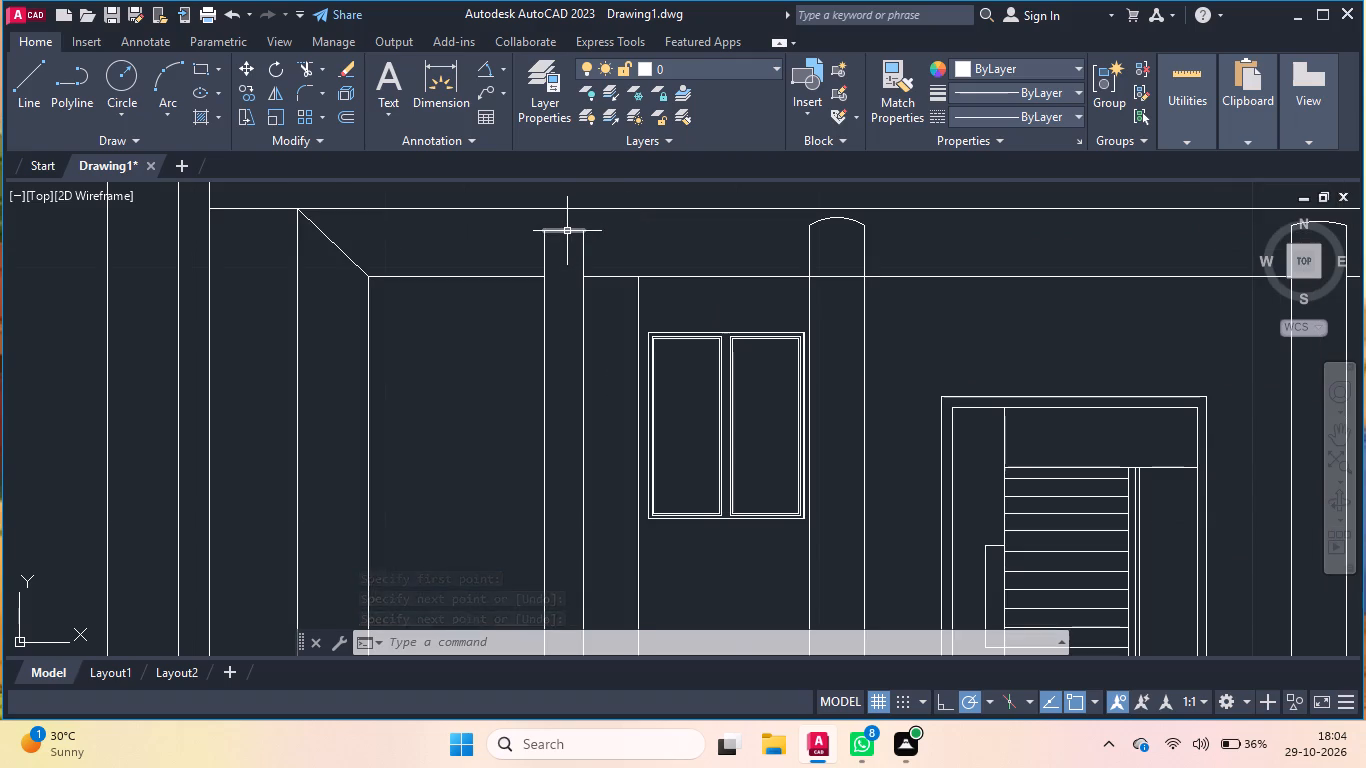
click(567, 231)
key(Delete)
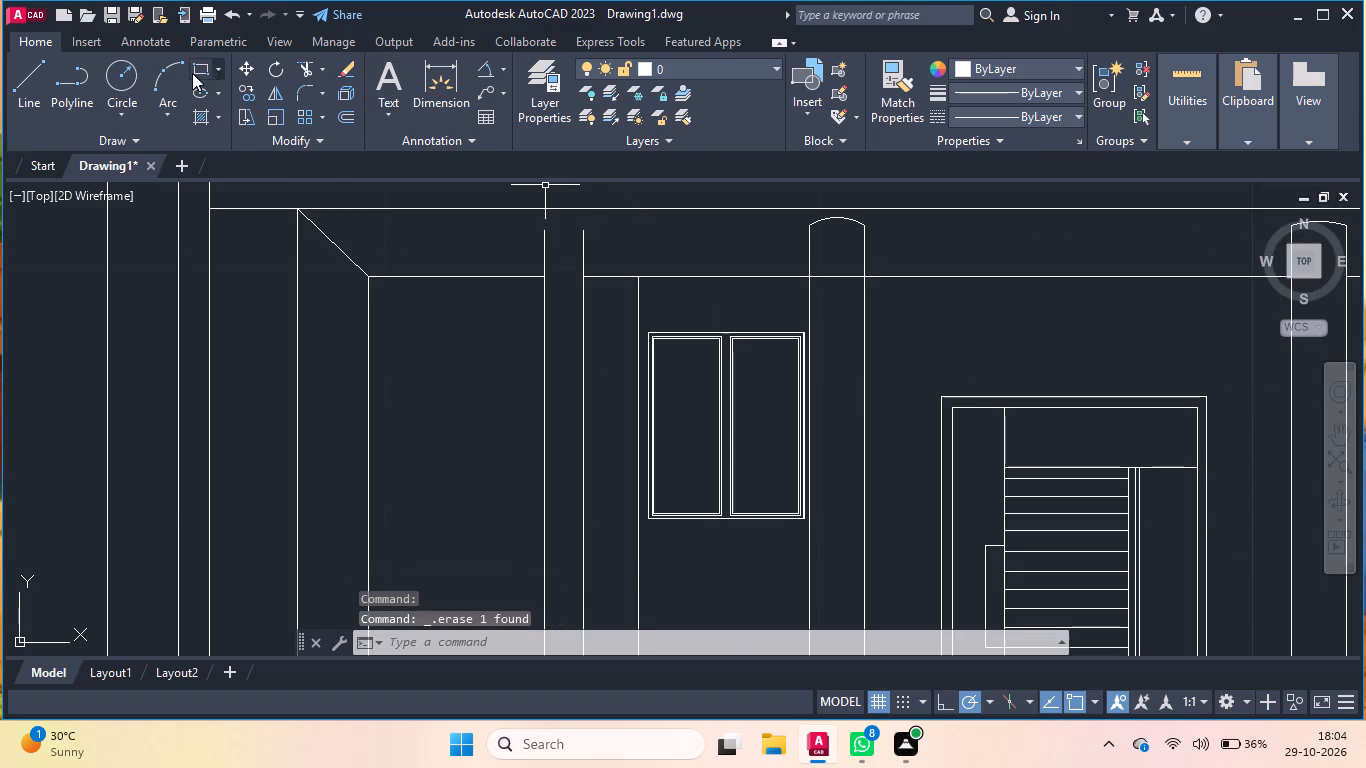
click(163, 68)
click(540, 233)
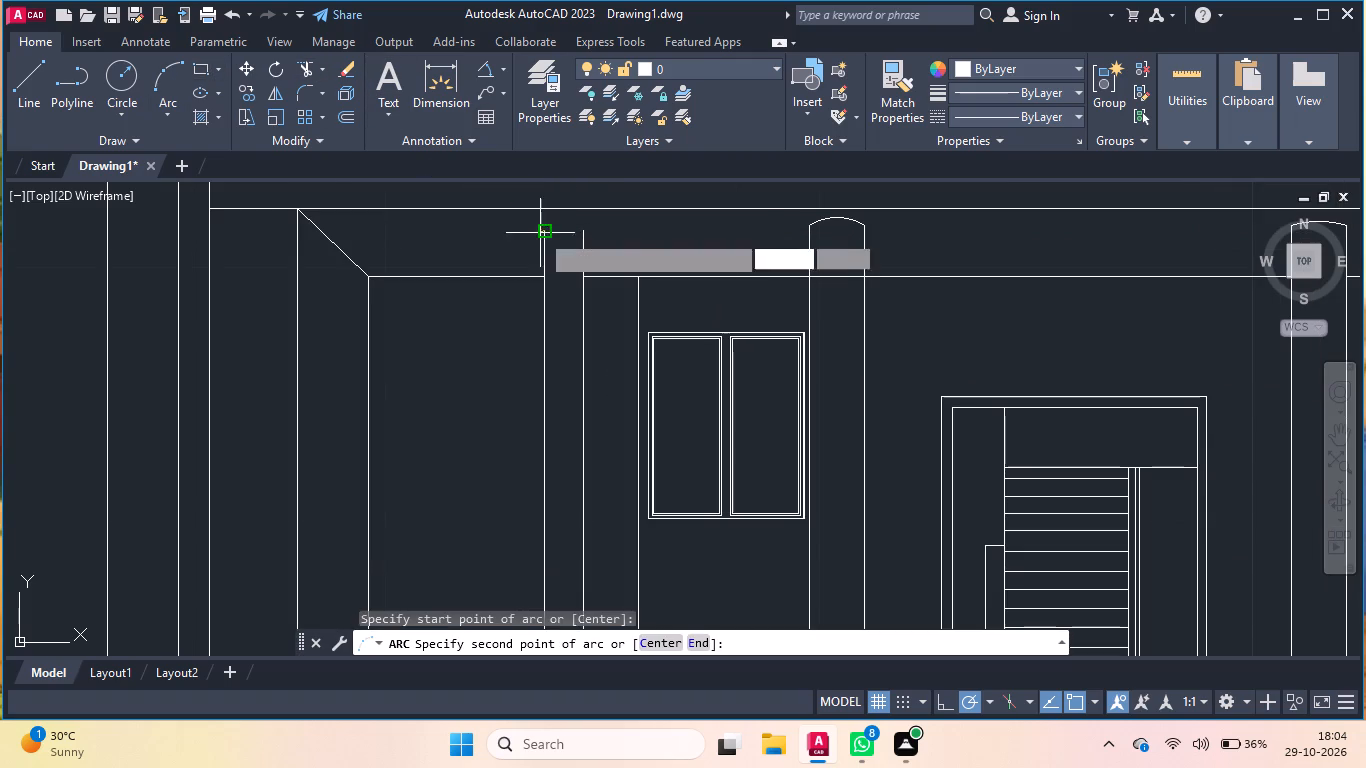
click(582, 231)
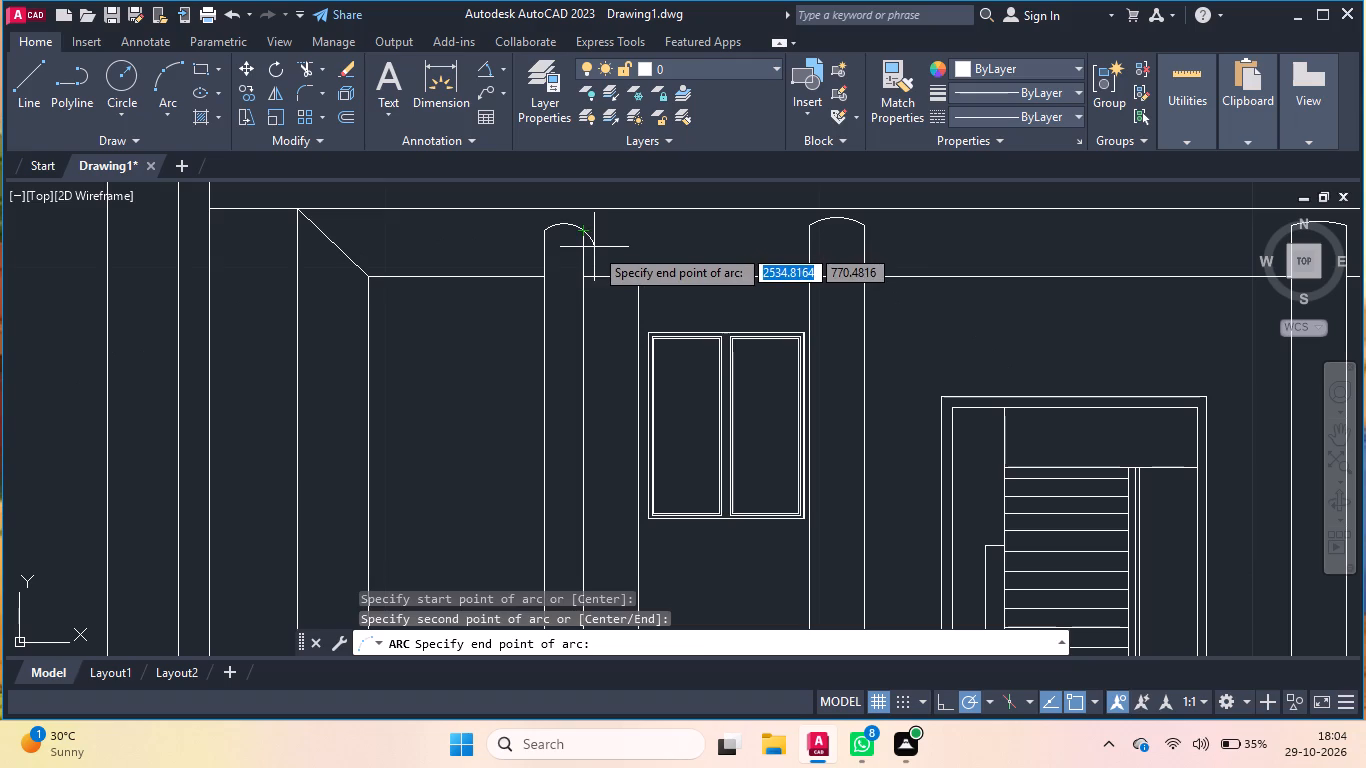
click(606, 247)
click(306, 66)
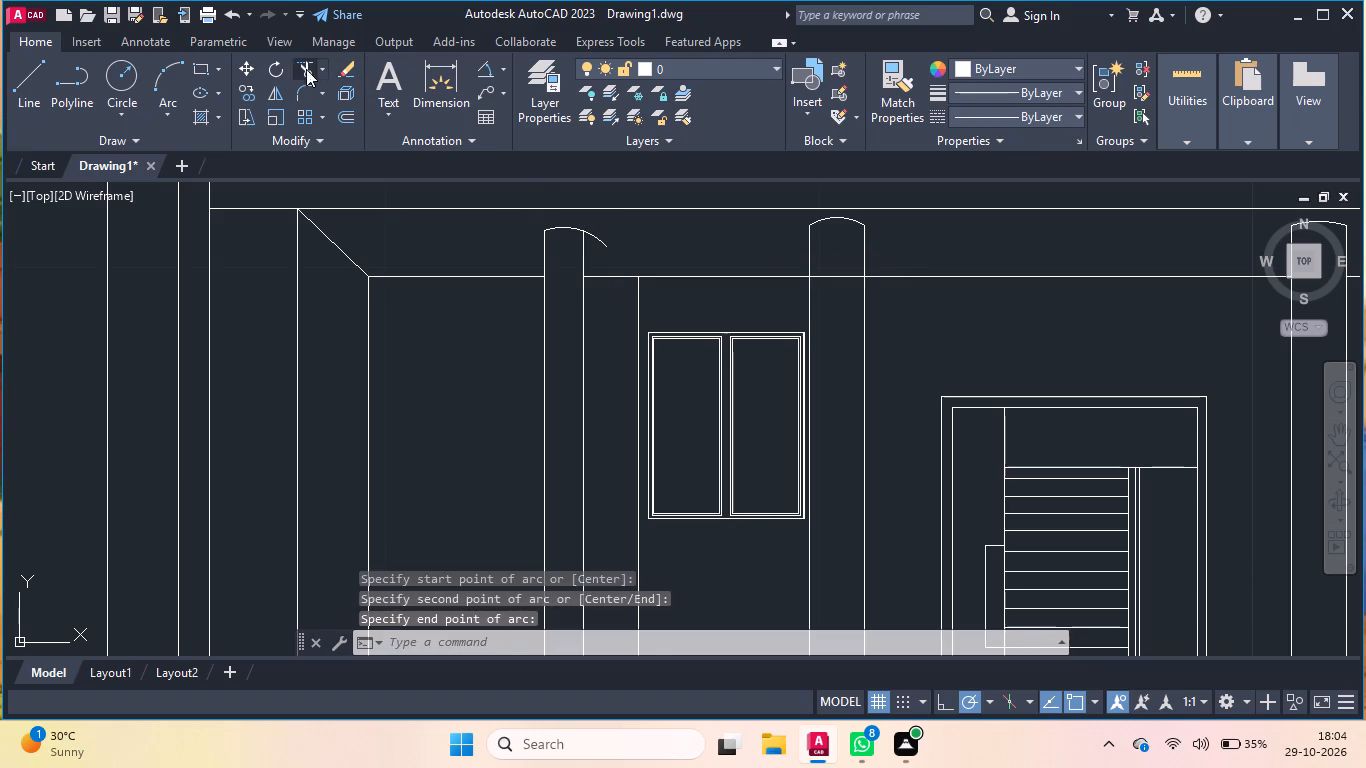
click(595, 238)
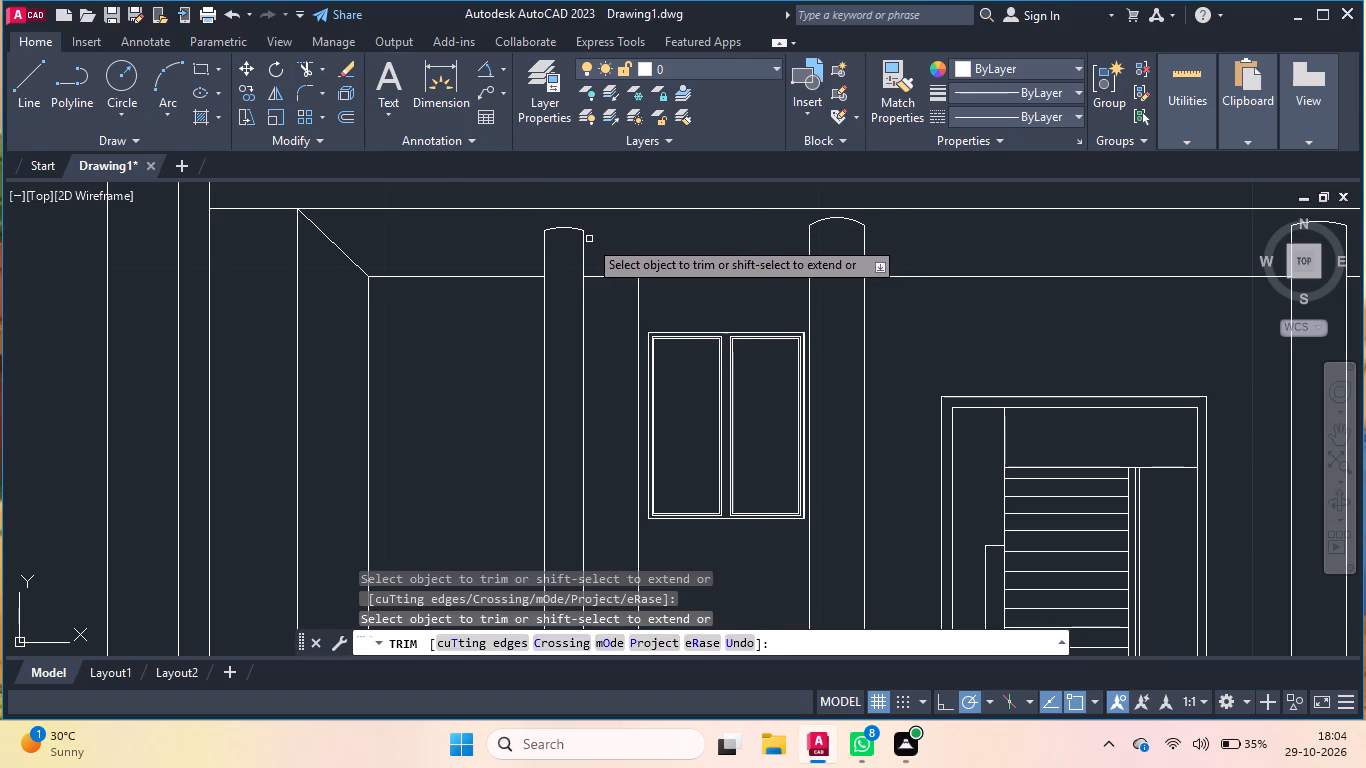
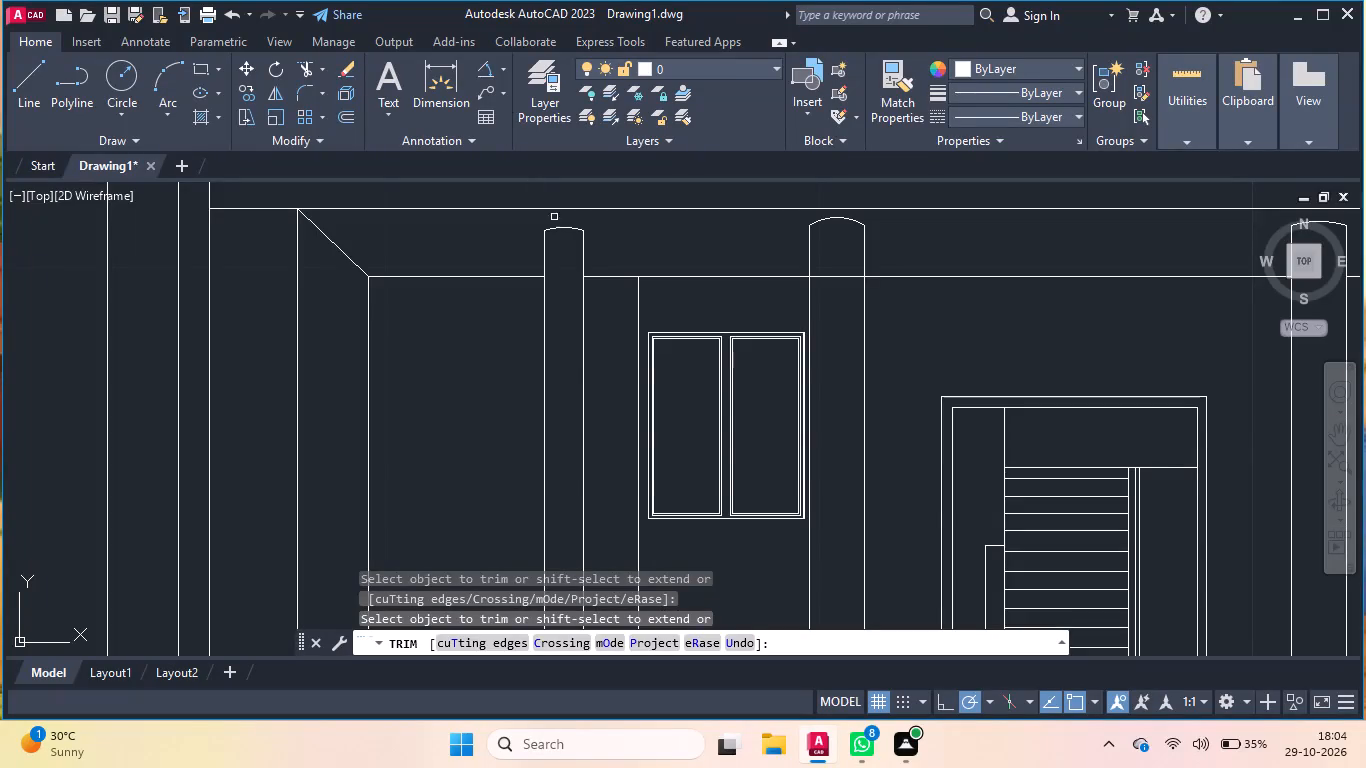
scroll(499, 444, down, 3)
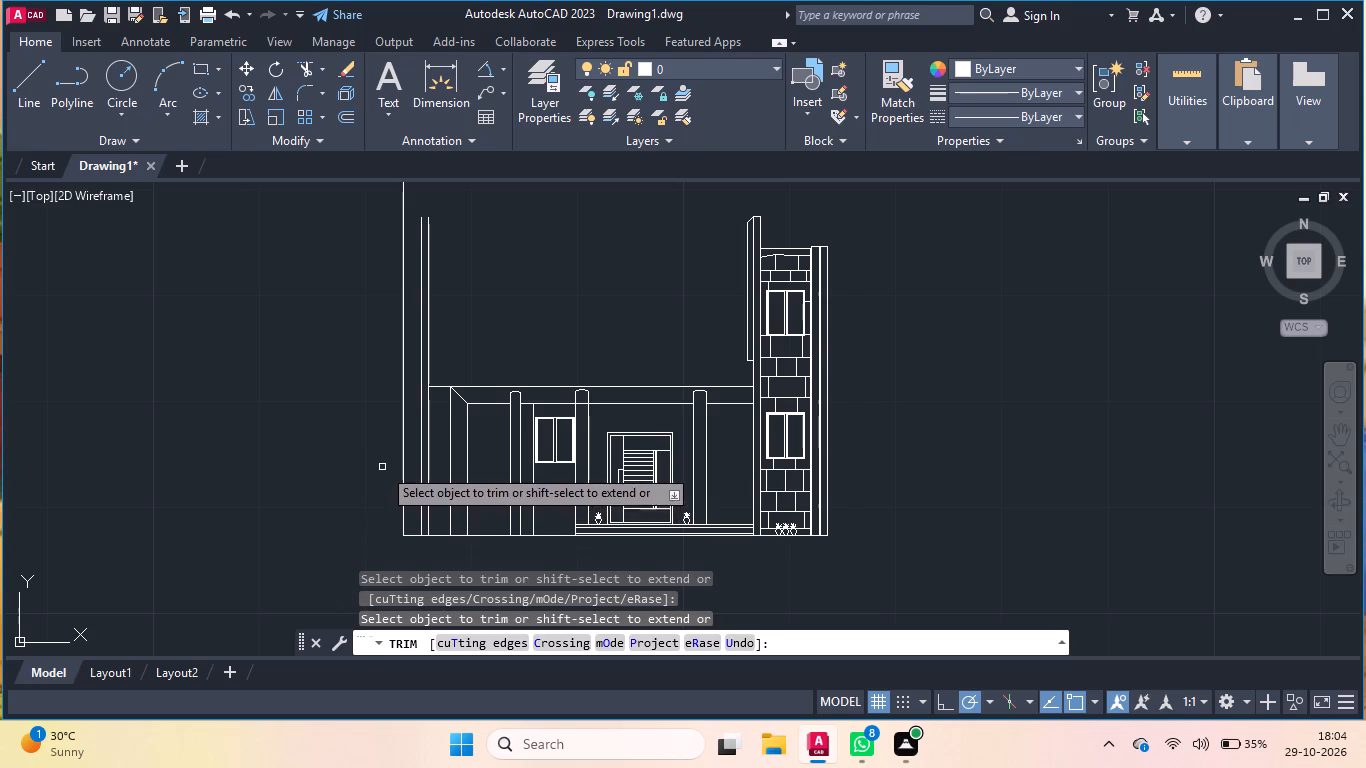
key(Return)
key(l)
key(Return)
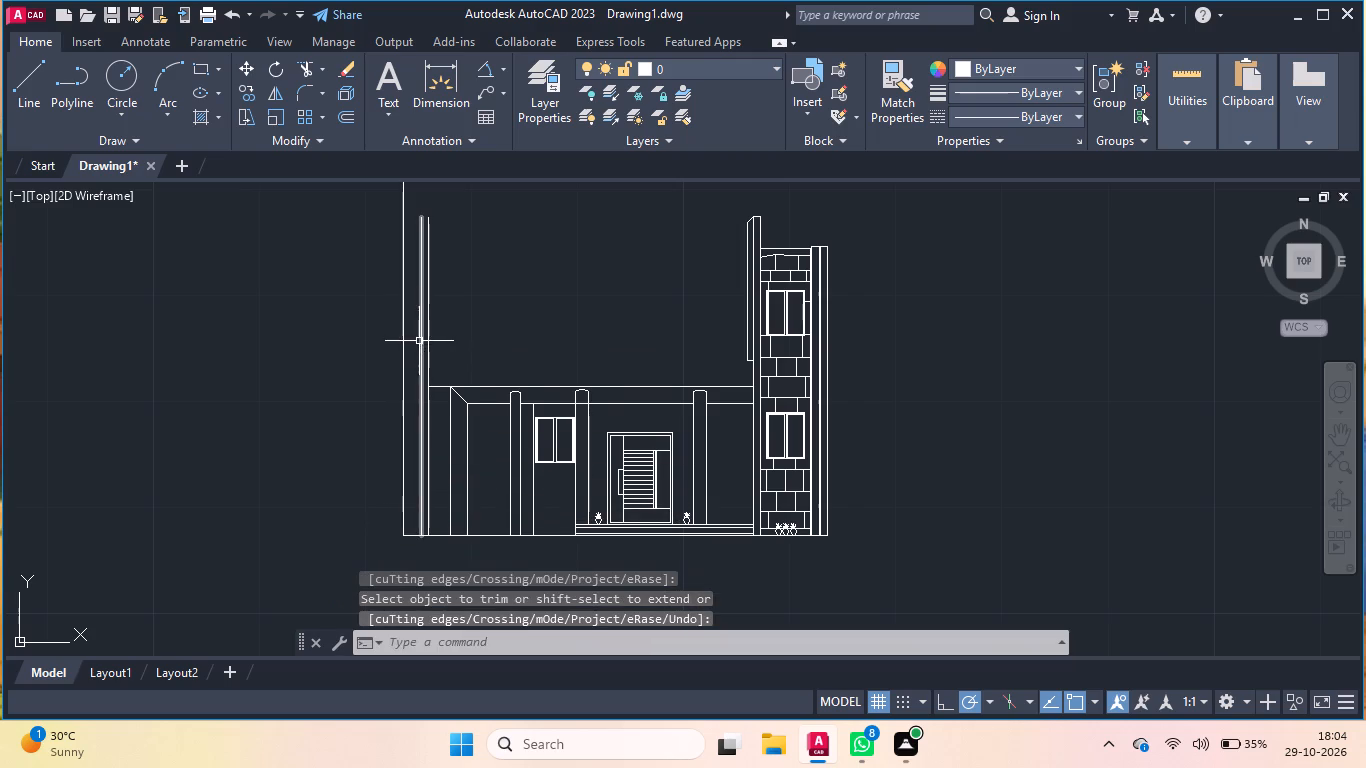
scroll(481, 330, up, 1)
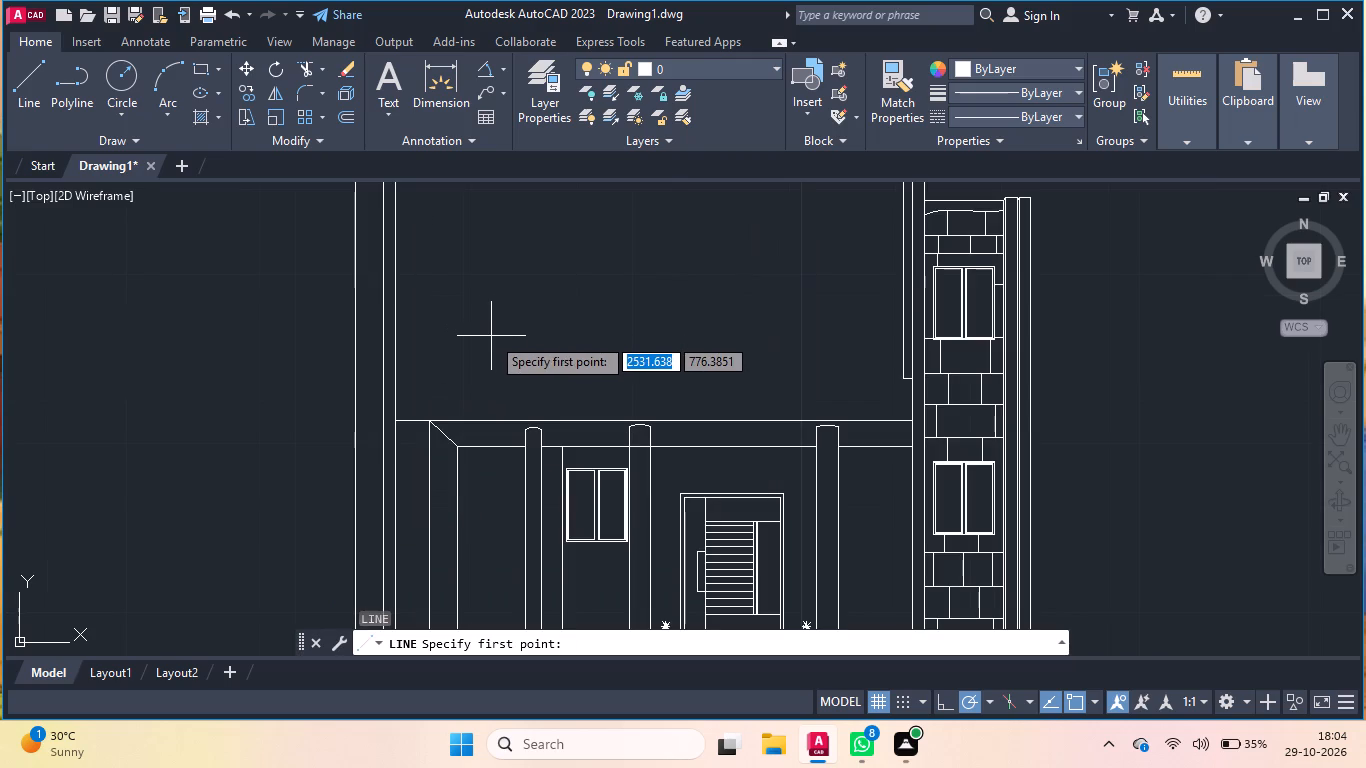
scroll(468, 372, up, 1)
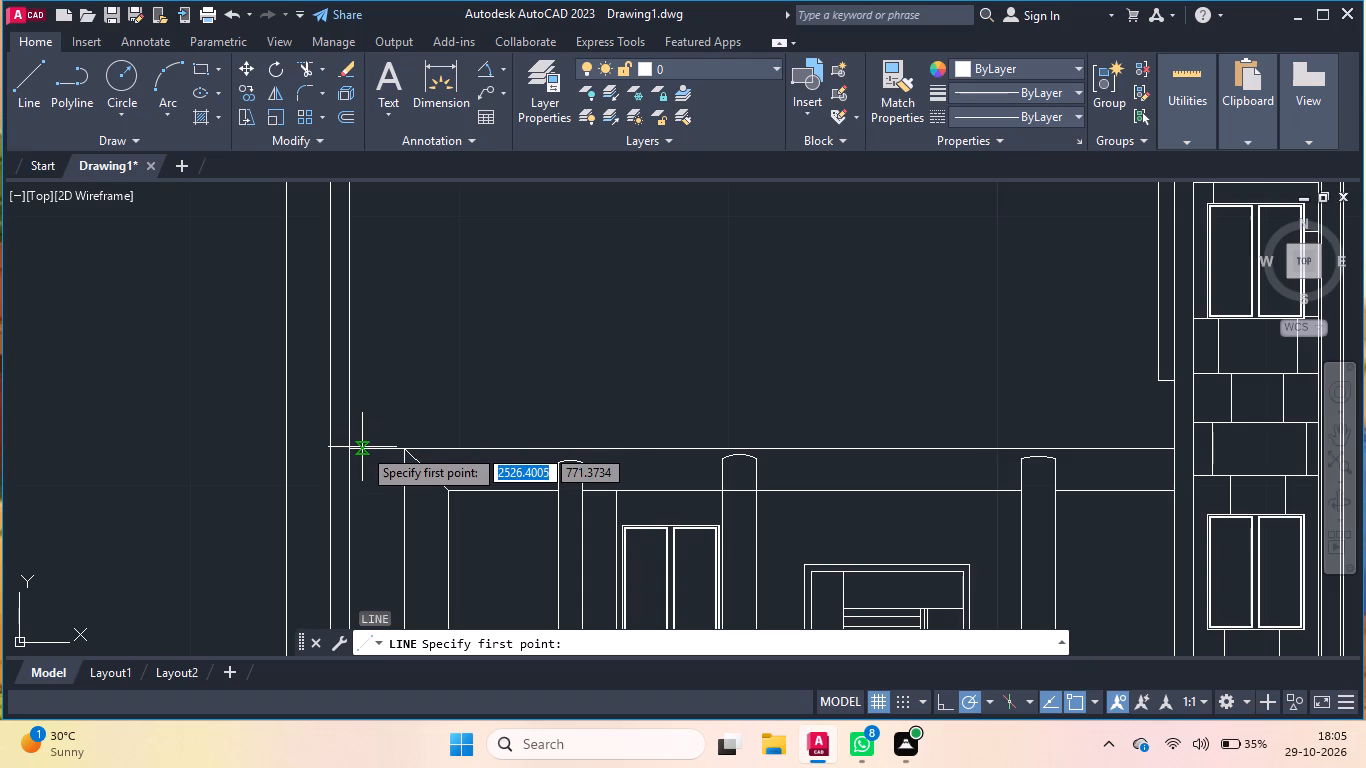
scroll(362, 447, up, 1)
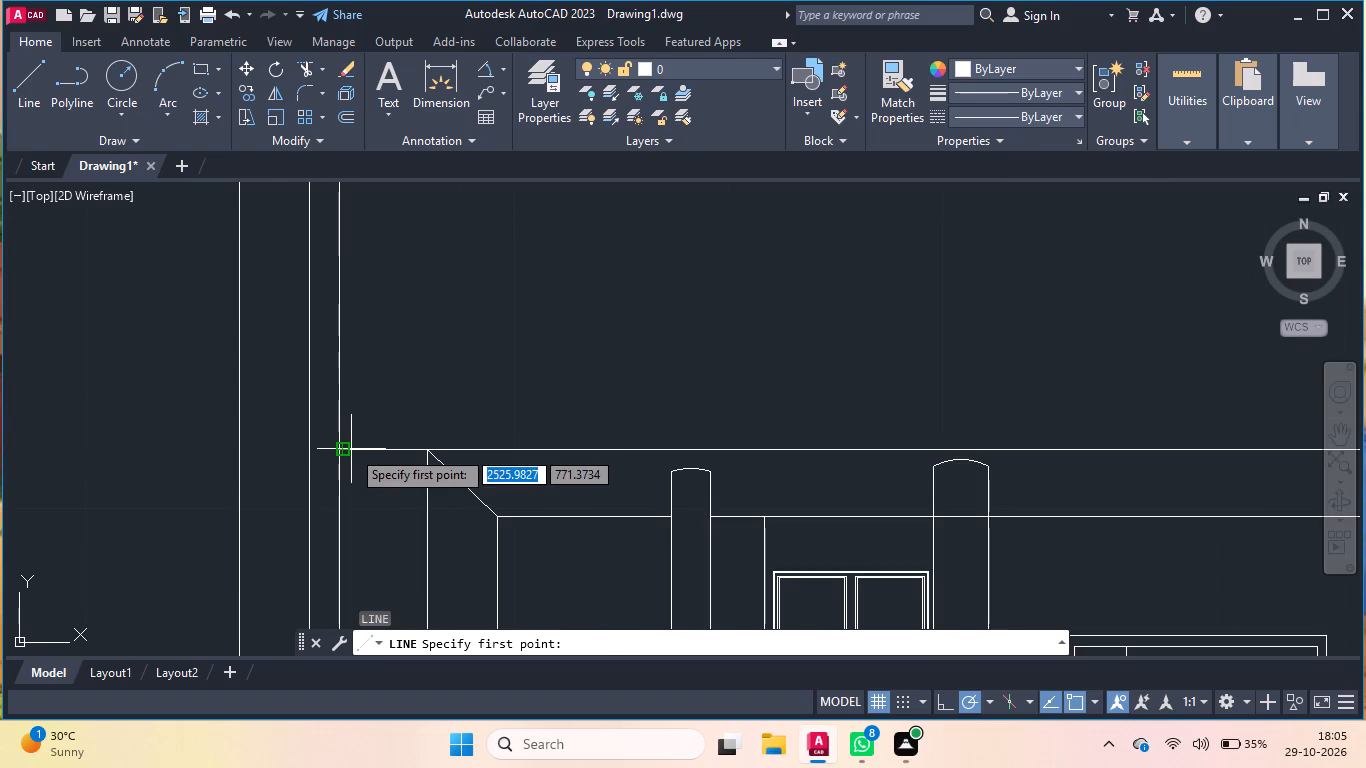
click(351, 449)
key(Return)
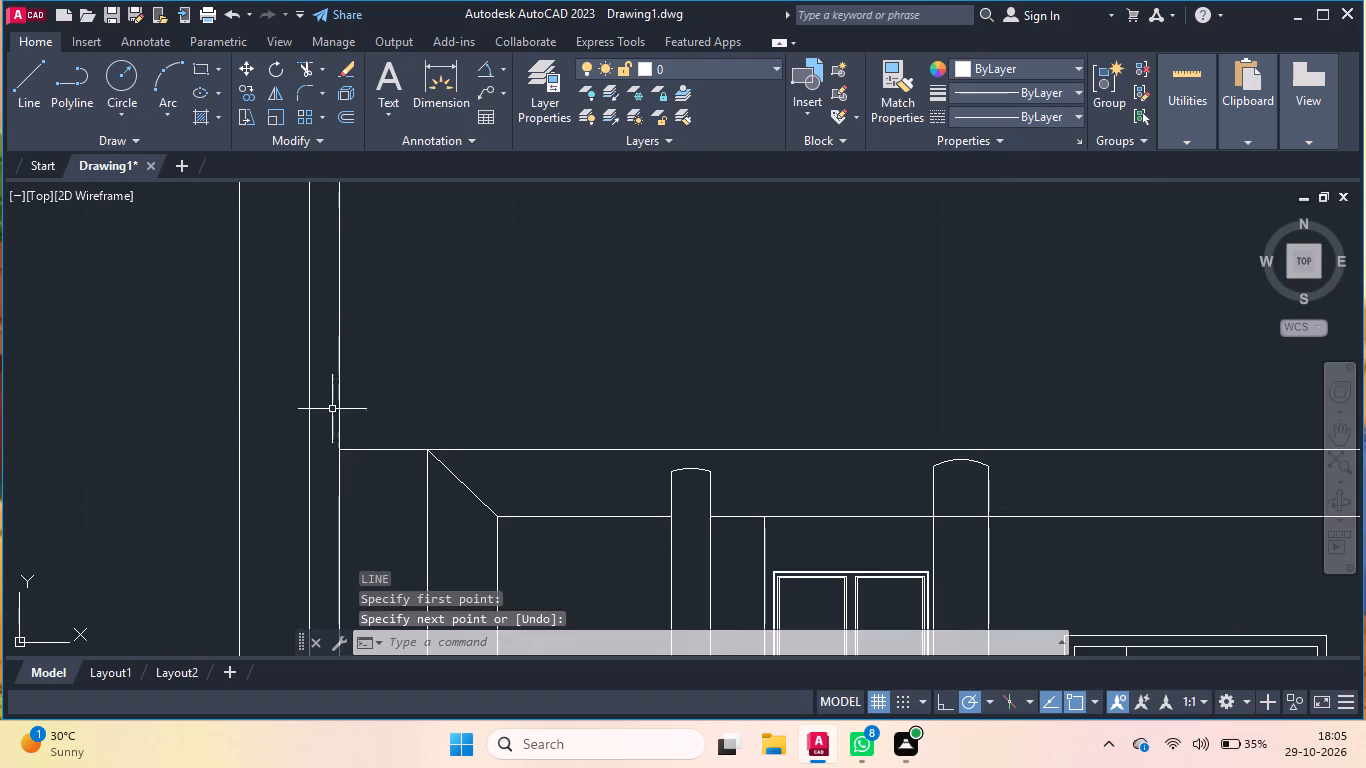
Draw a low three-sided outline about 9.5 units long on the upper beam, starting just right of the left wall line and ending back on the beam.
scroll(332, 409, up, 2)
key(Return)
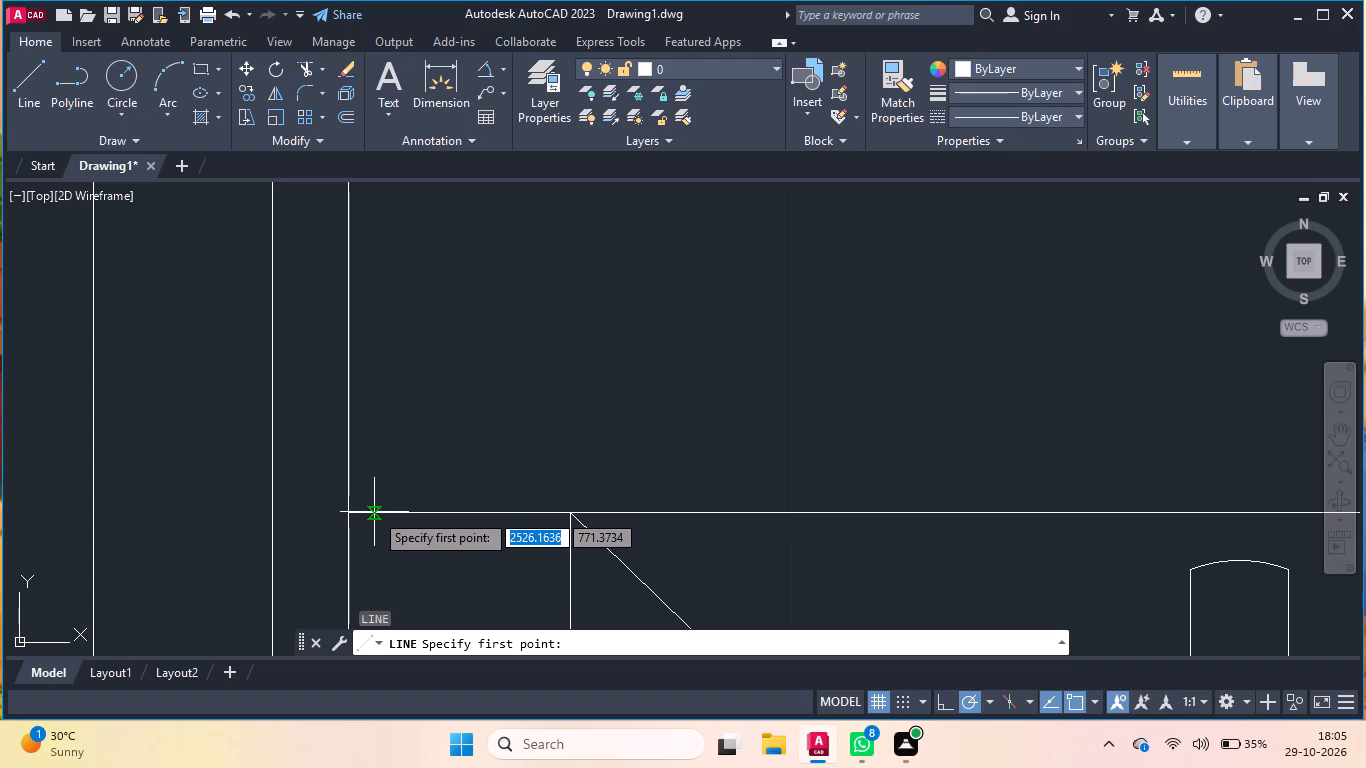
click(374, 513)
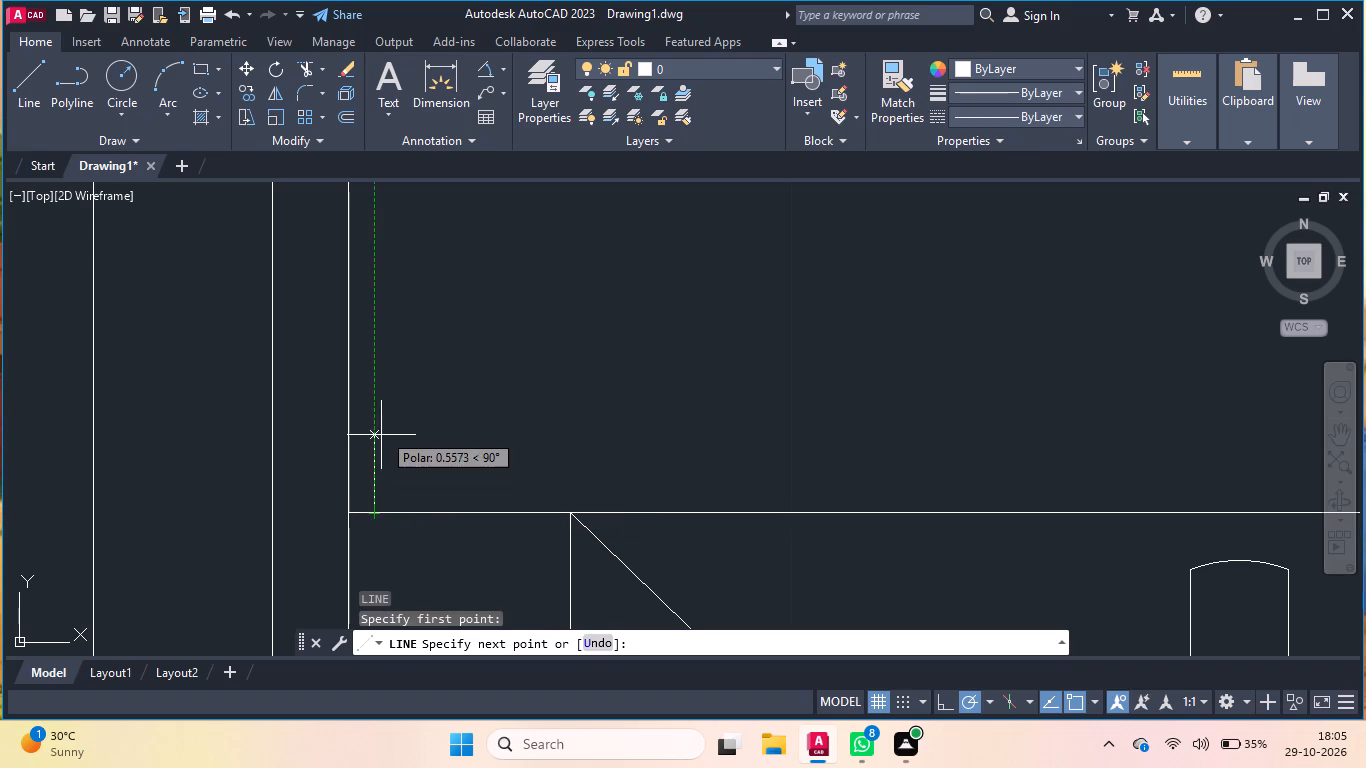
scroll(383, 432, down, 1)
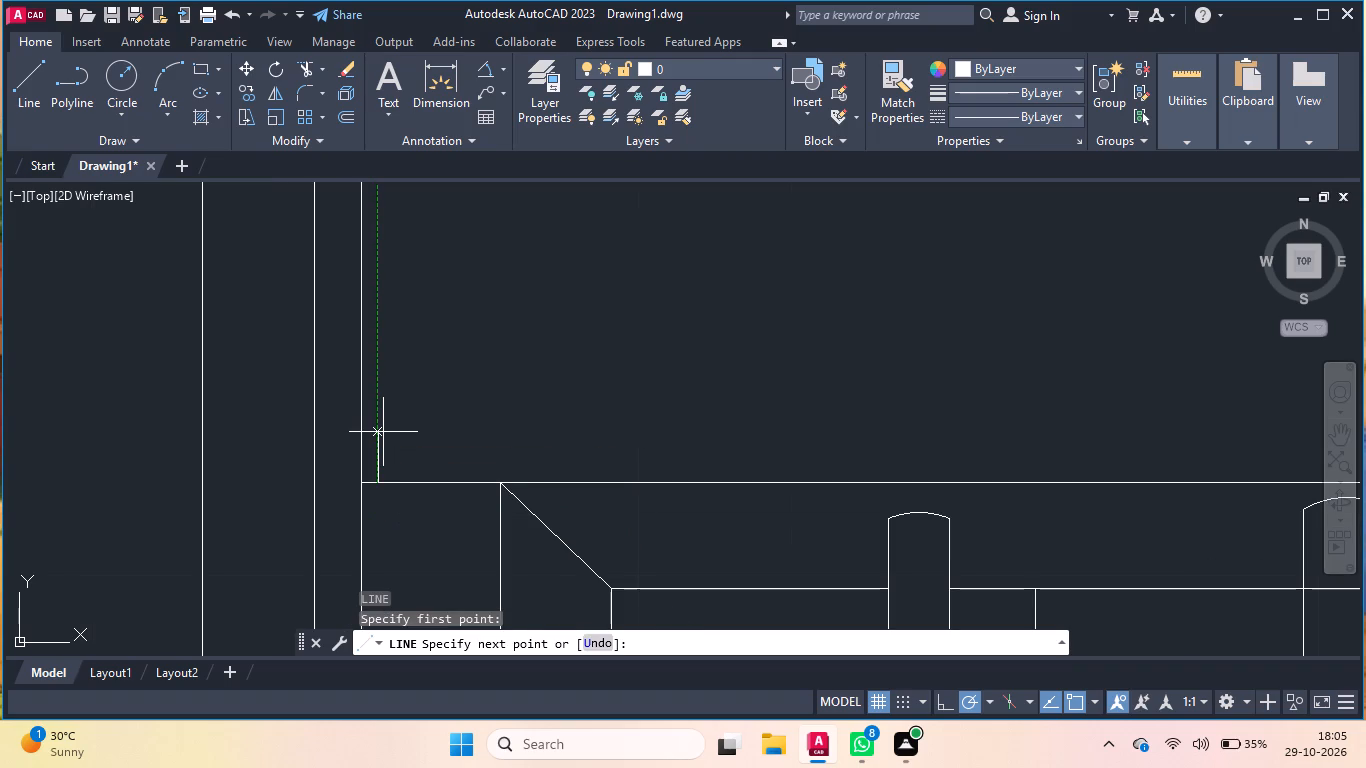
scroll(383, 432, down, 1)
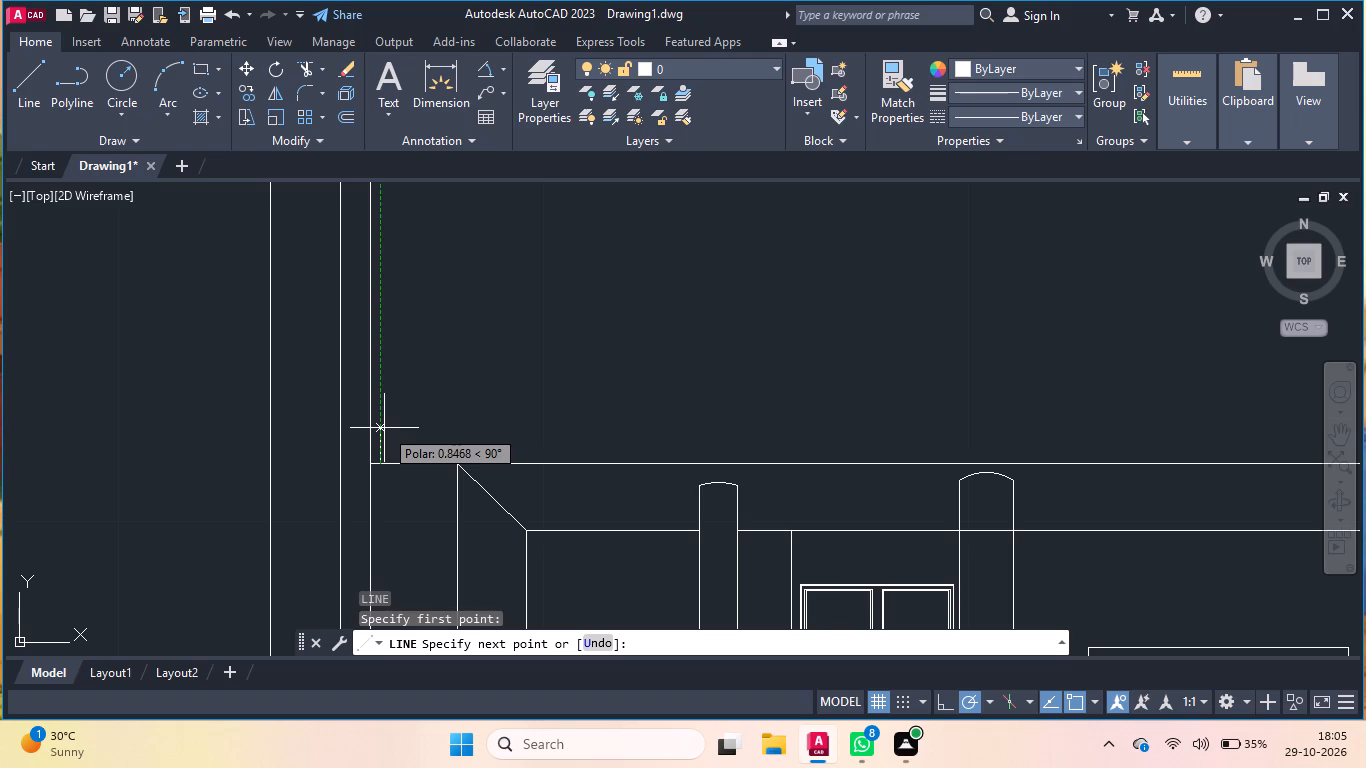
scroll(384, 425, down, 1)
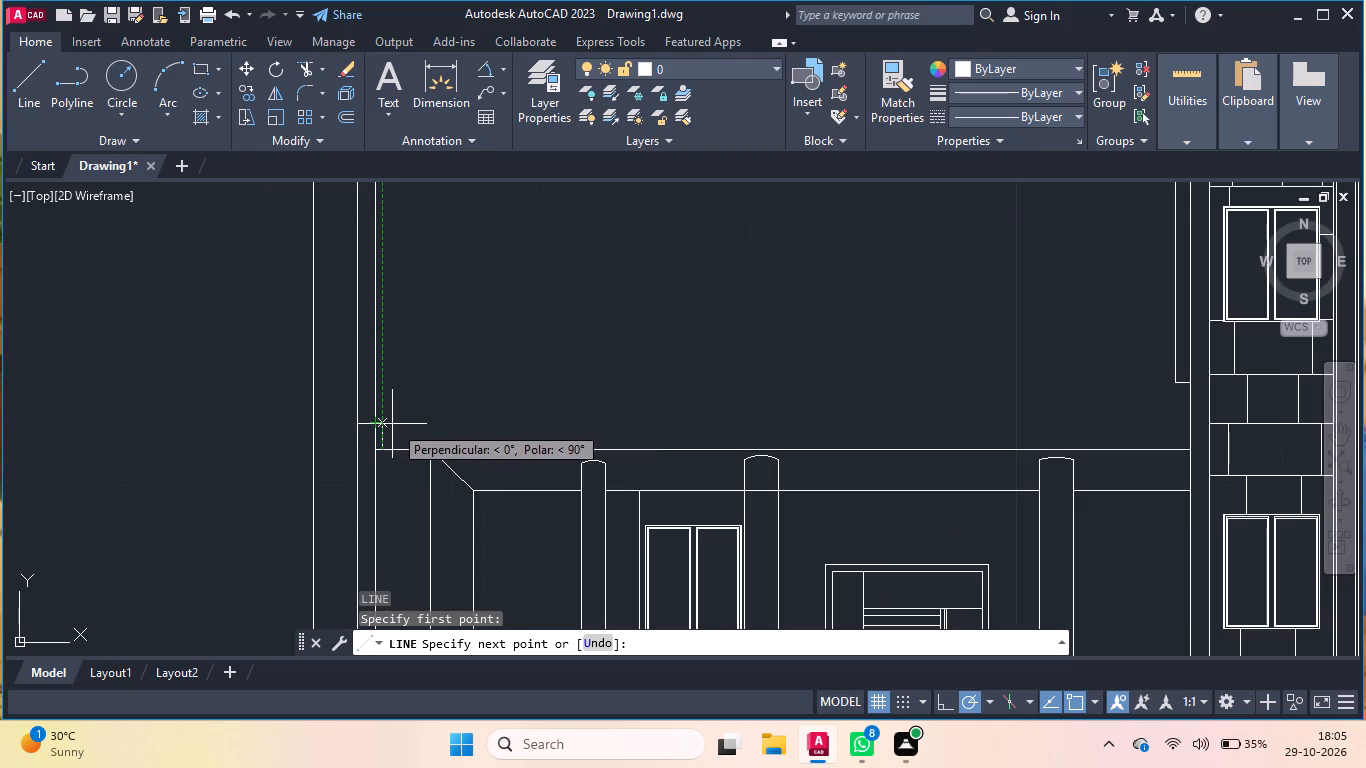
scroll(408, 431, down, 1)
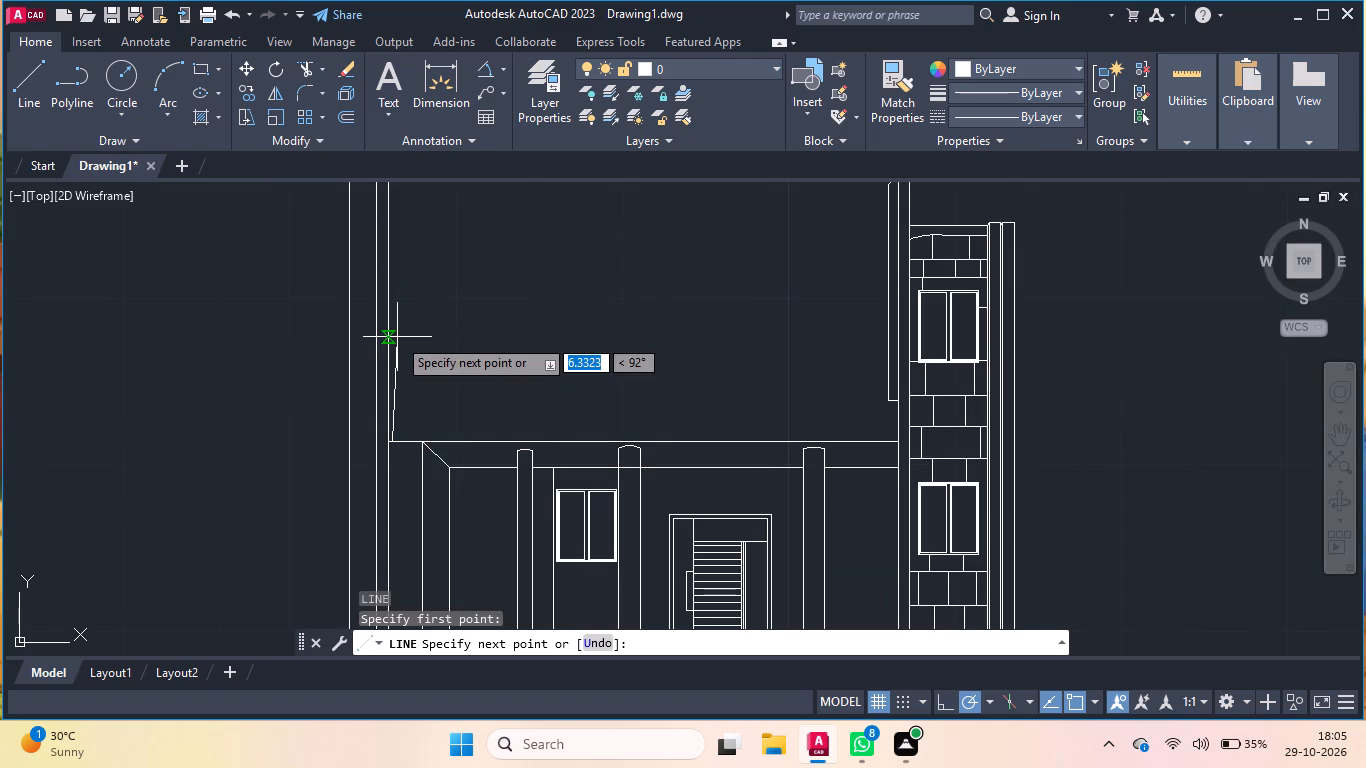
scroll(397, 337, up, 1)
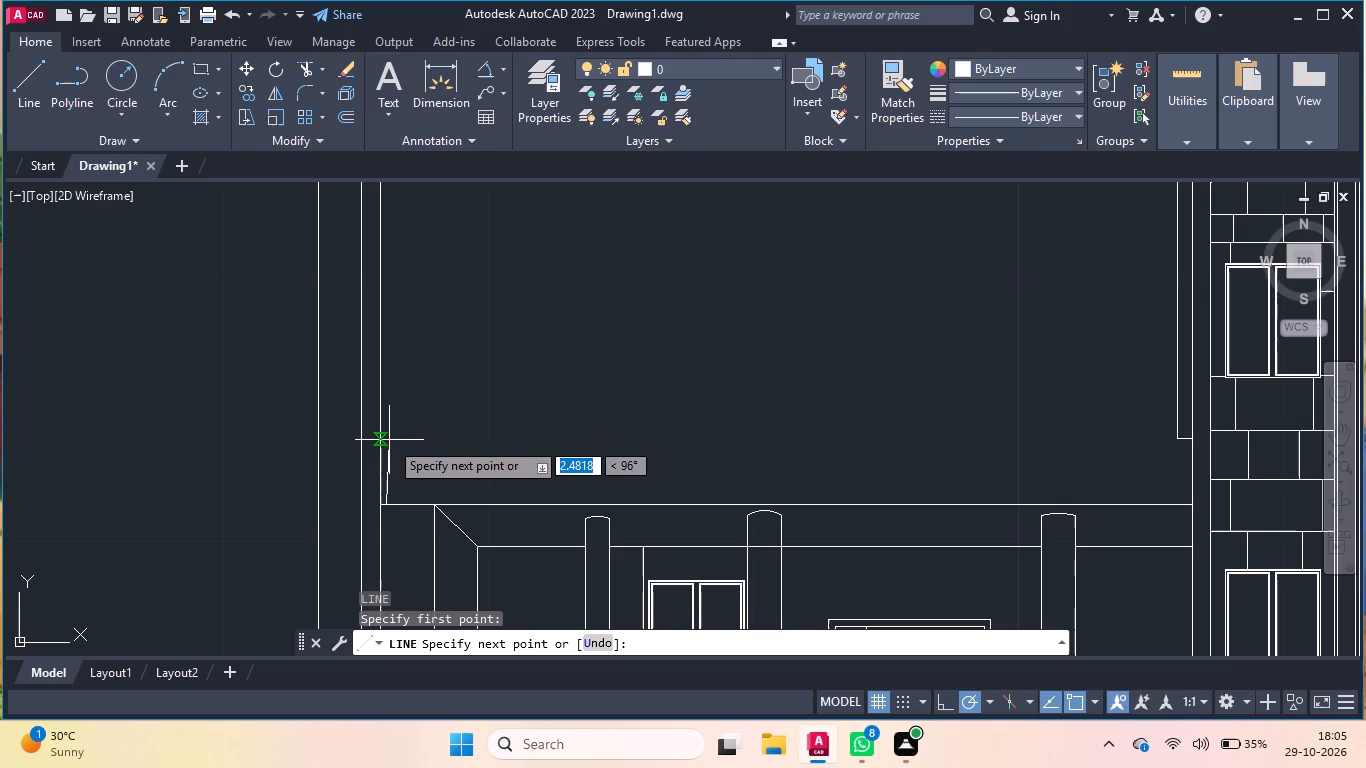
scroll(389, 440, up, 2)
scroll(381, 460, down, 1)
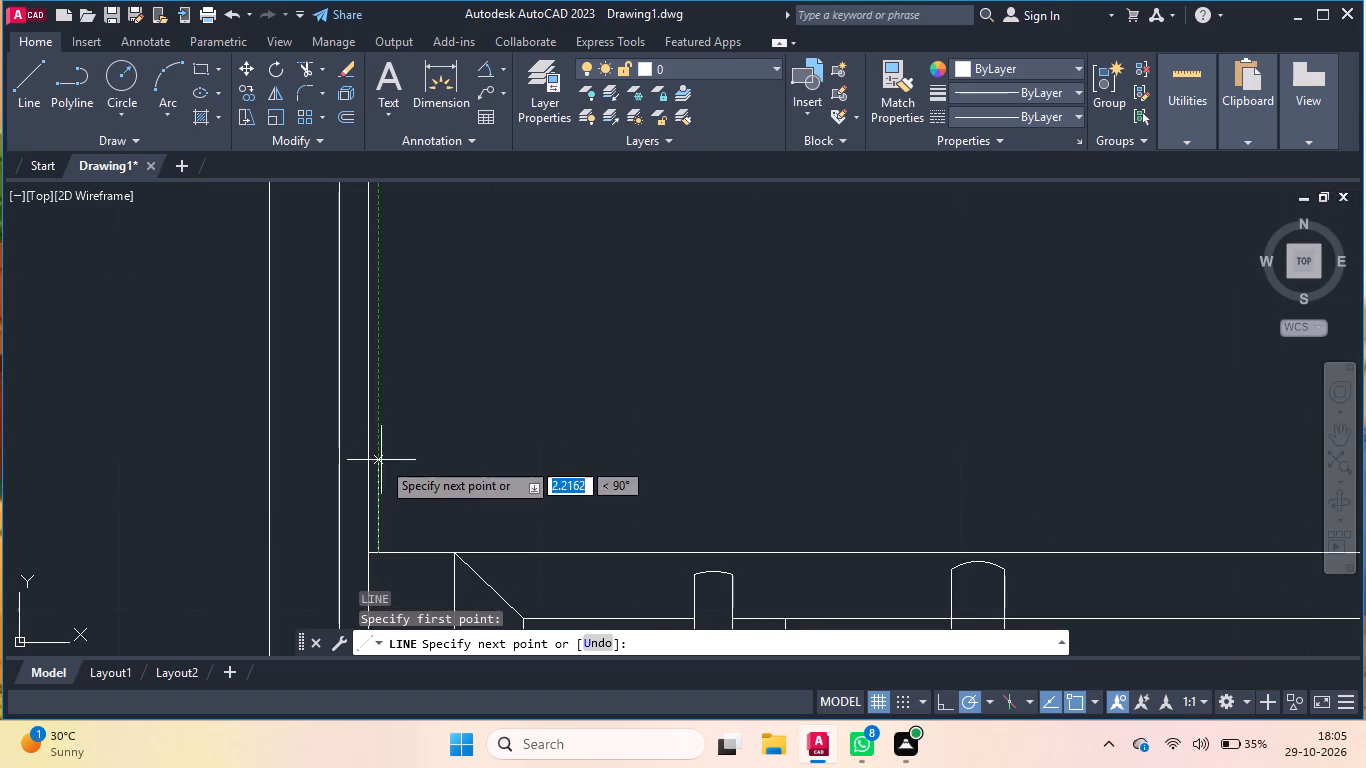
click(379, 507)
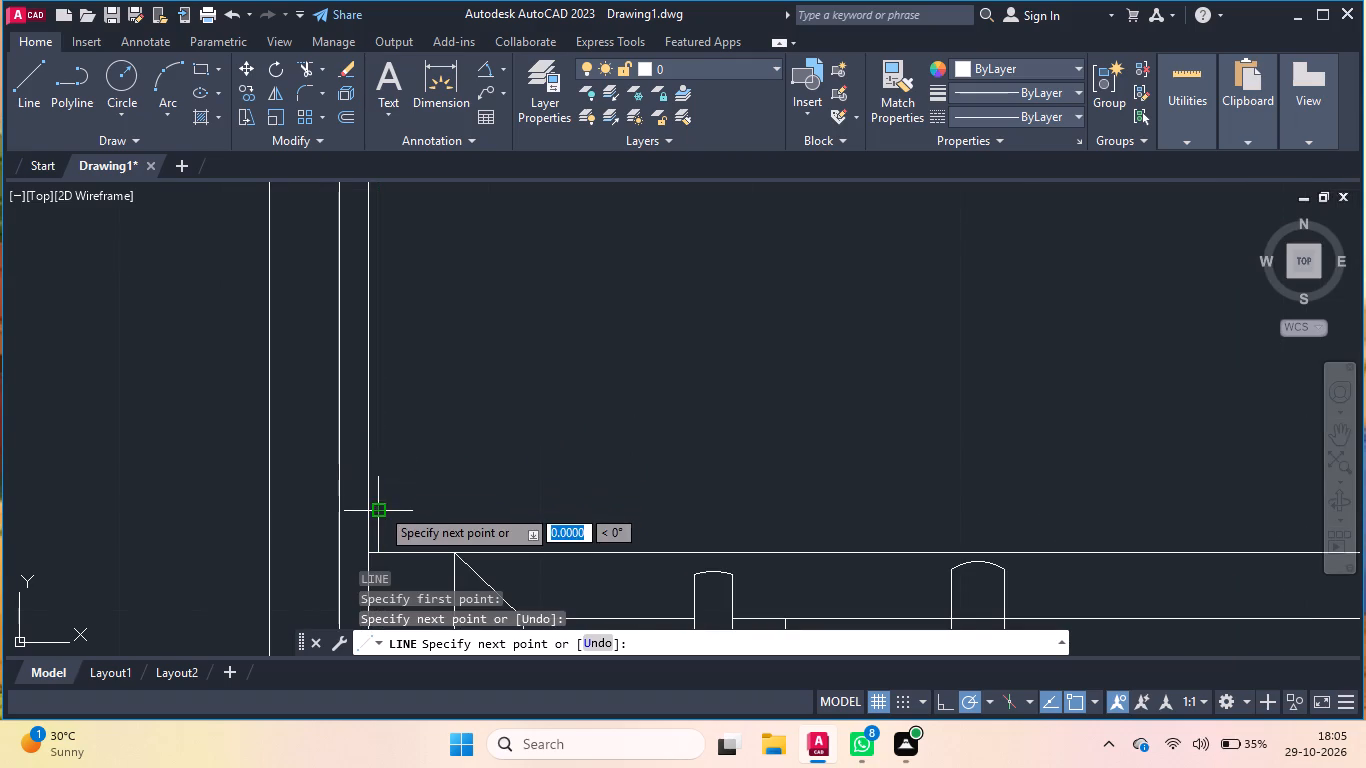
scroll(658, 411, down, 1)
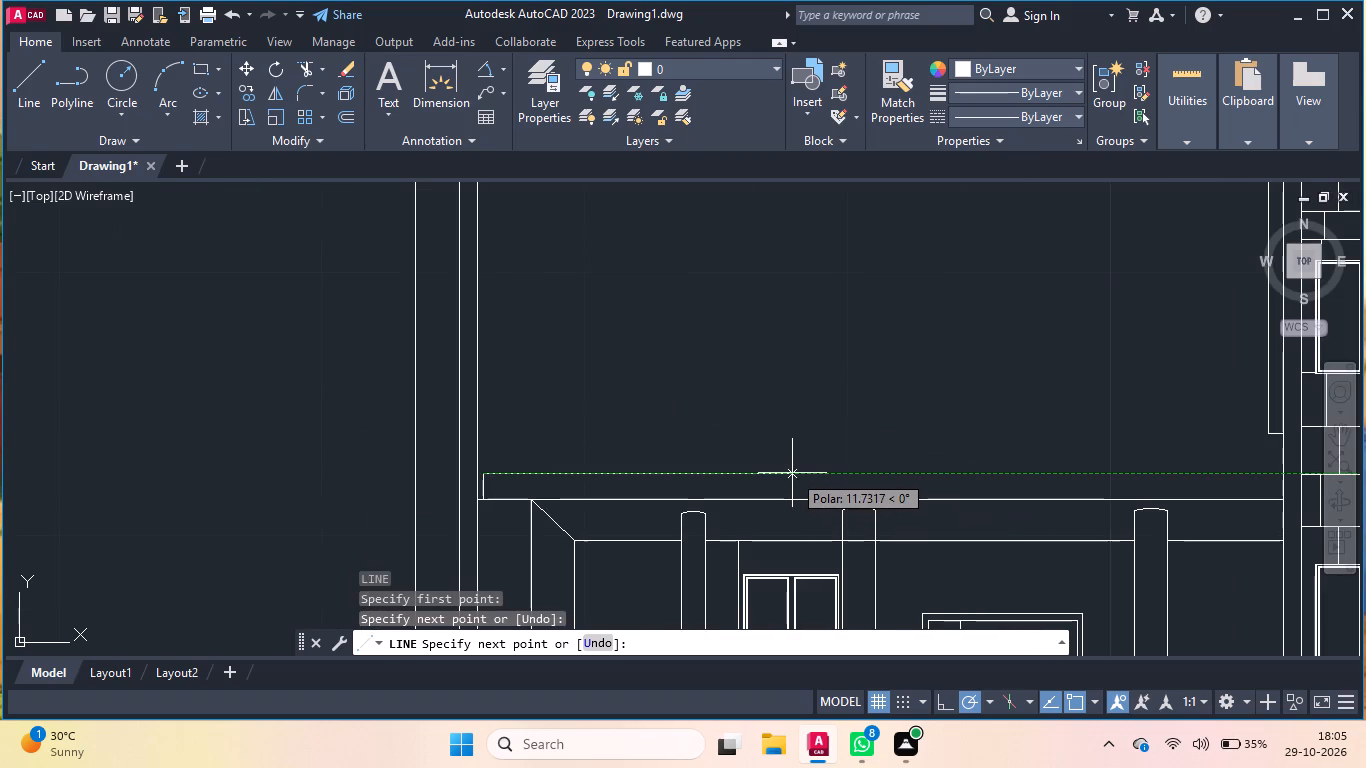
click(738, 471)
click(739, 496)
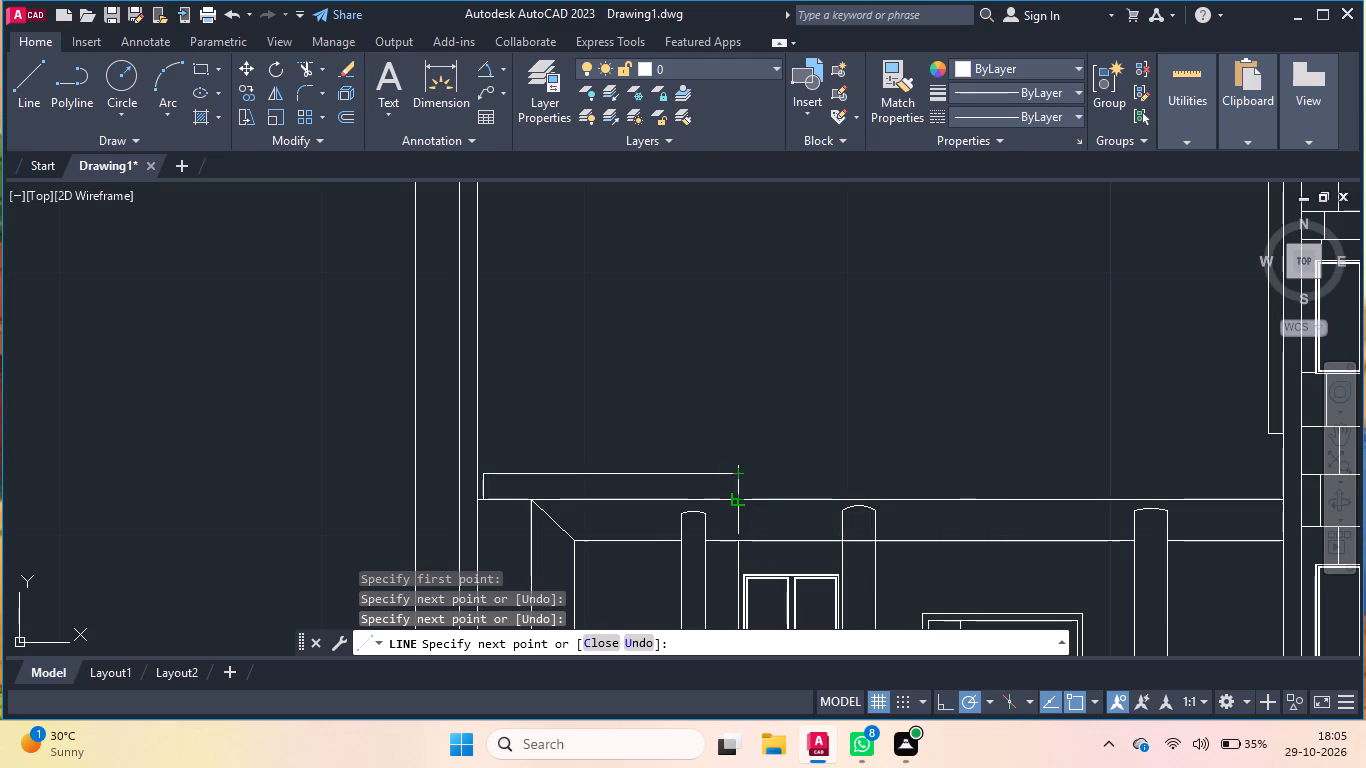
key(Return)
From the low outline's upper right corner, draw lines about 0.3 units right, 1.6 units up and 5.2 units left.
key(Return)
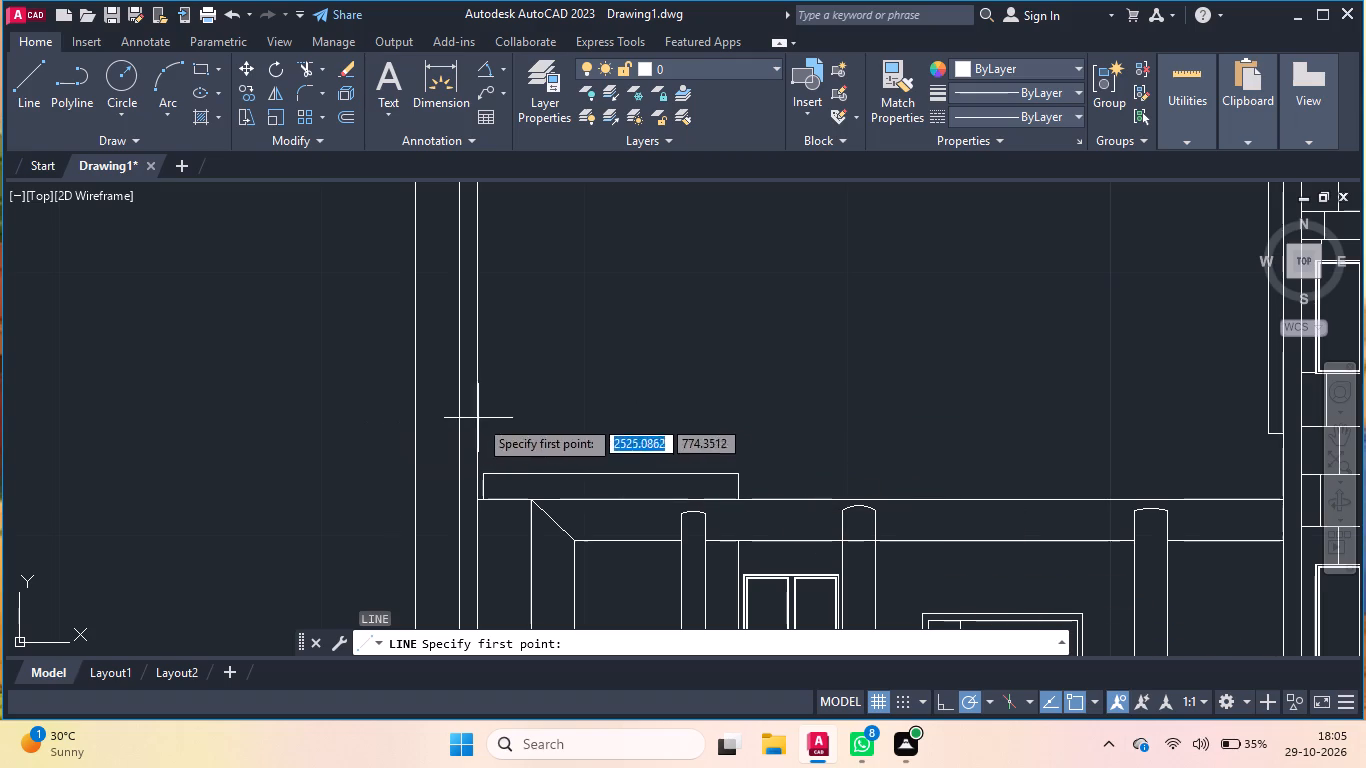
scroll(561, 364, up, 1)
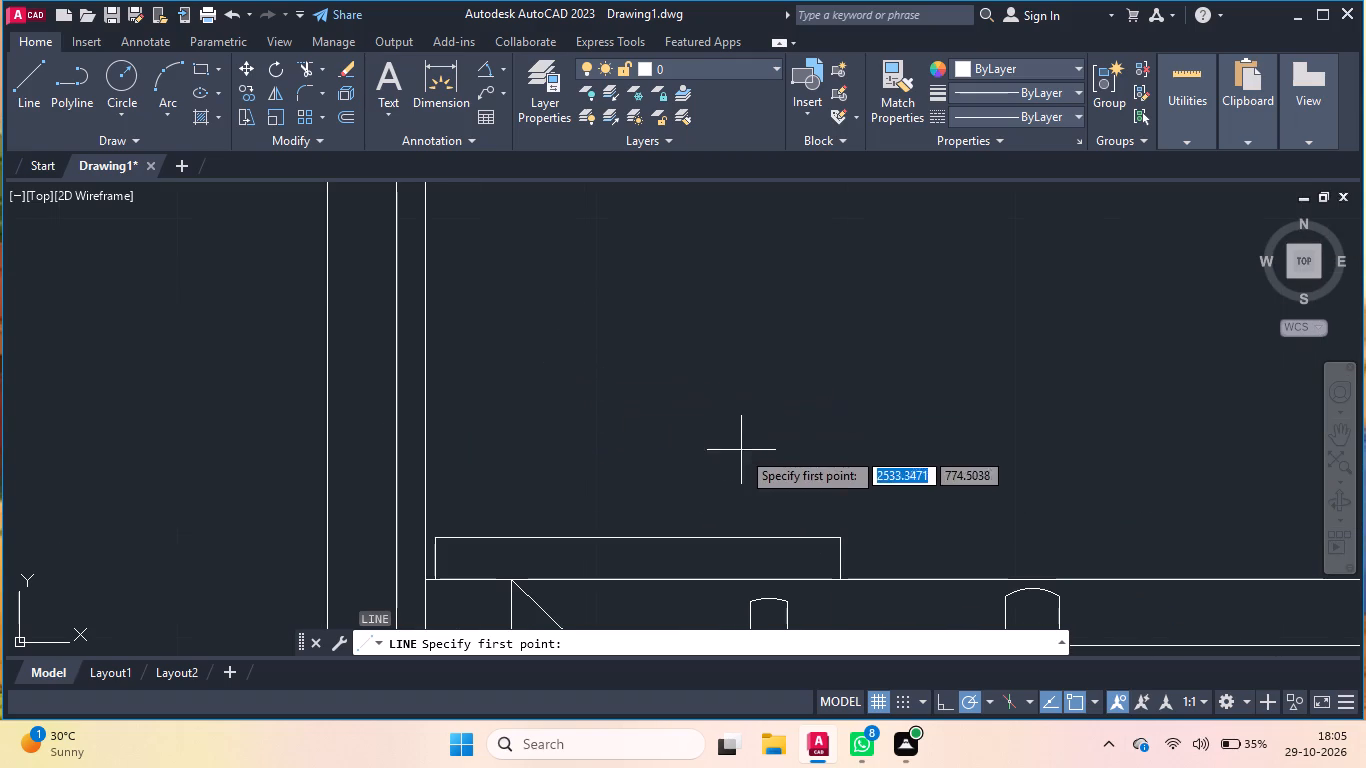
click(839, 535)
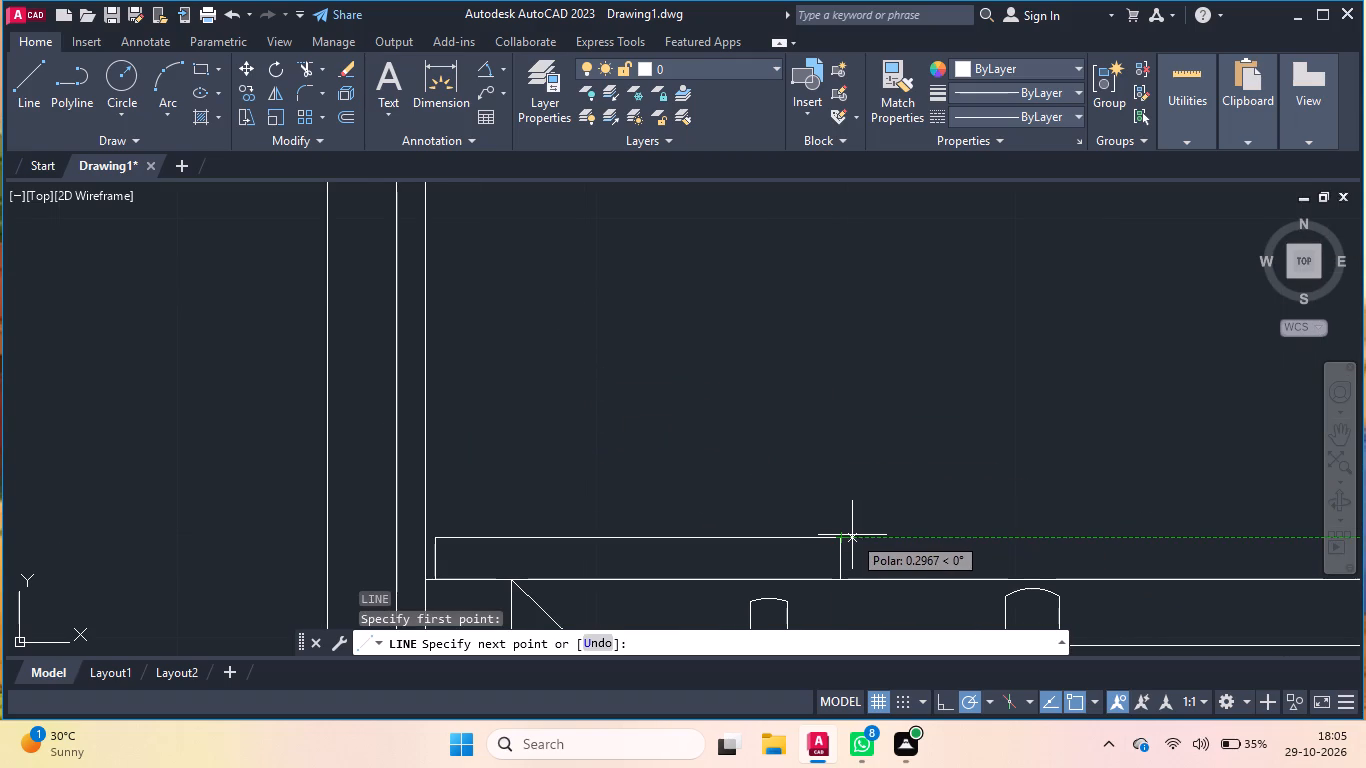
click(852, 536)
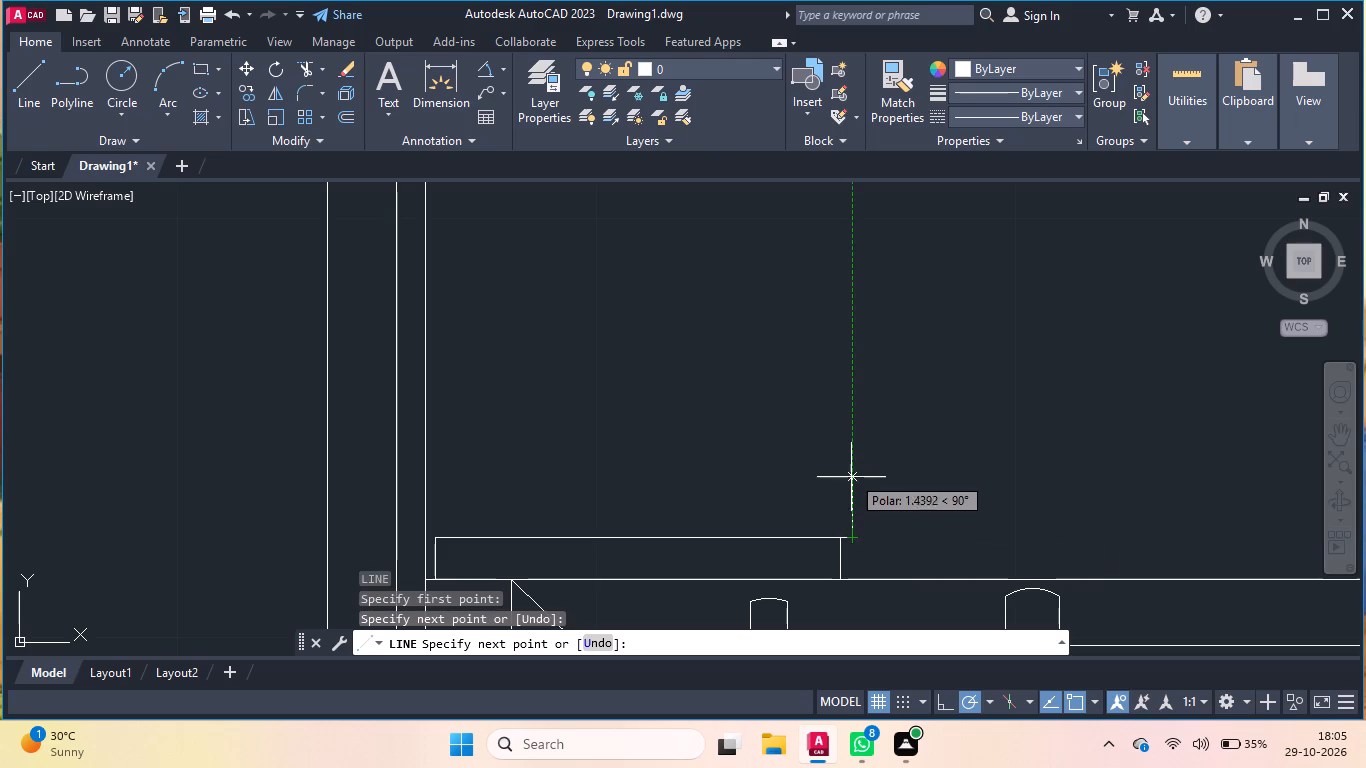
click(851, 468)
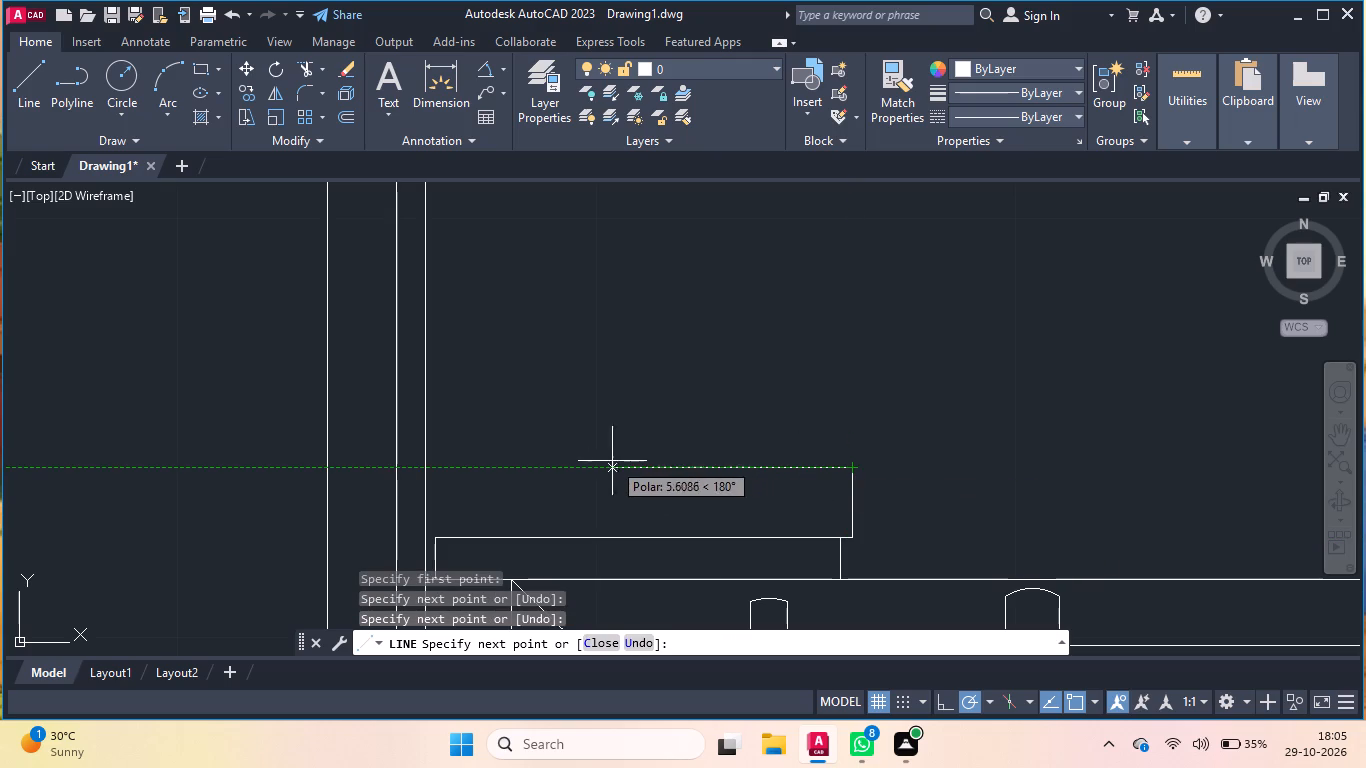
click(629, 471)
key(Return)
Draw a taller block from the low outline's upper left corner, ending level with the open line, its right side about 1.72 units high, and close its base.
key(Return)
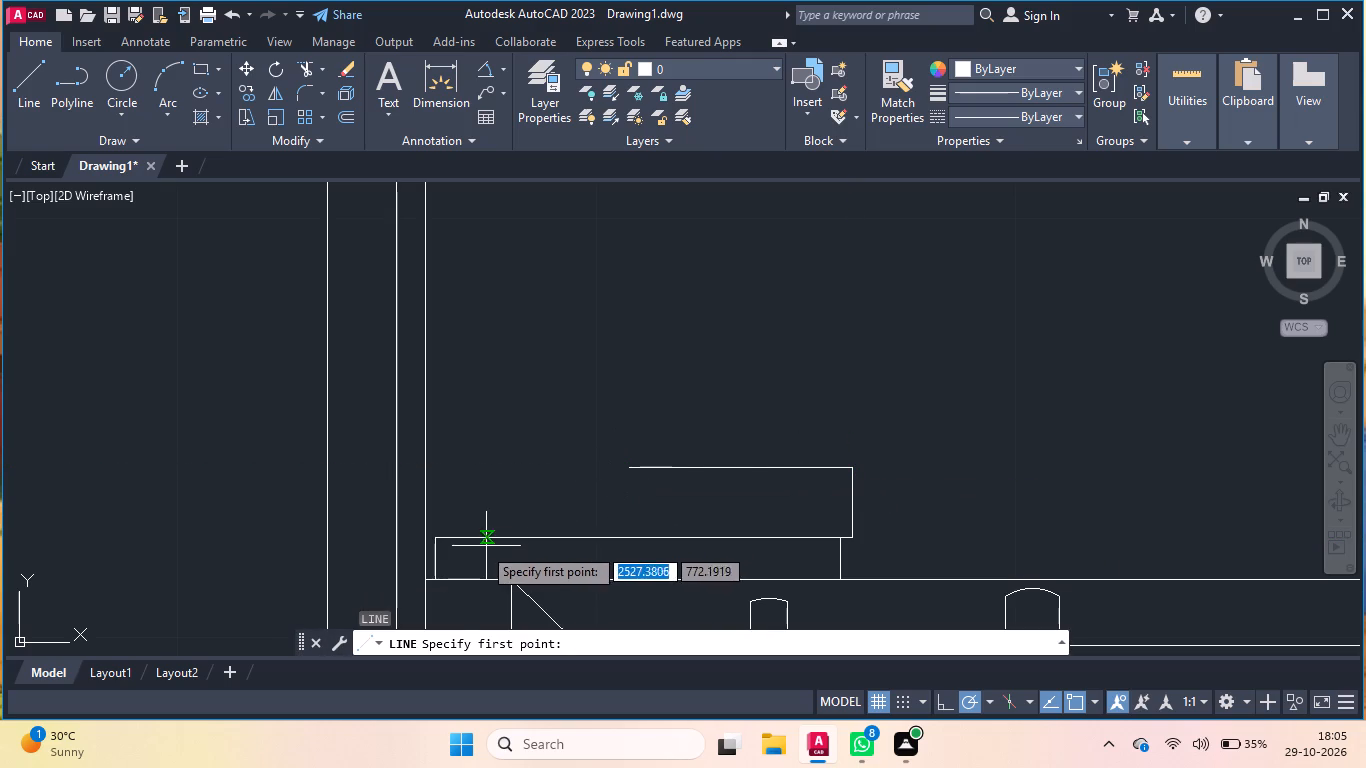
click(438, 537)
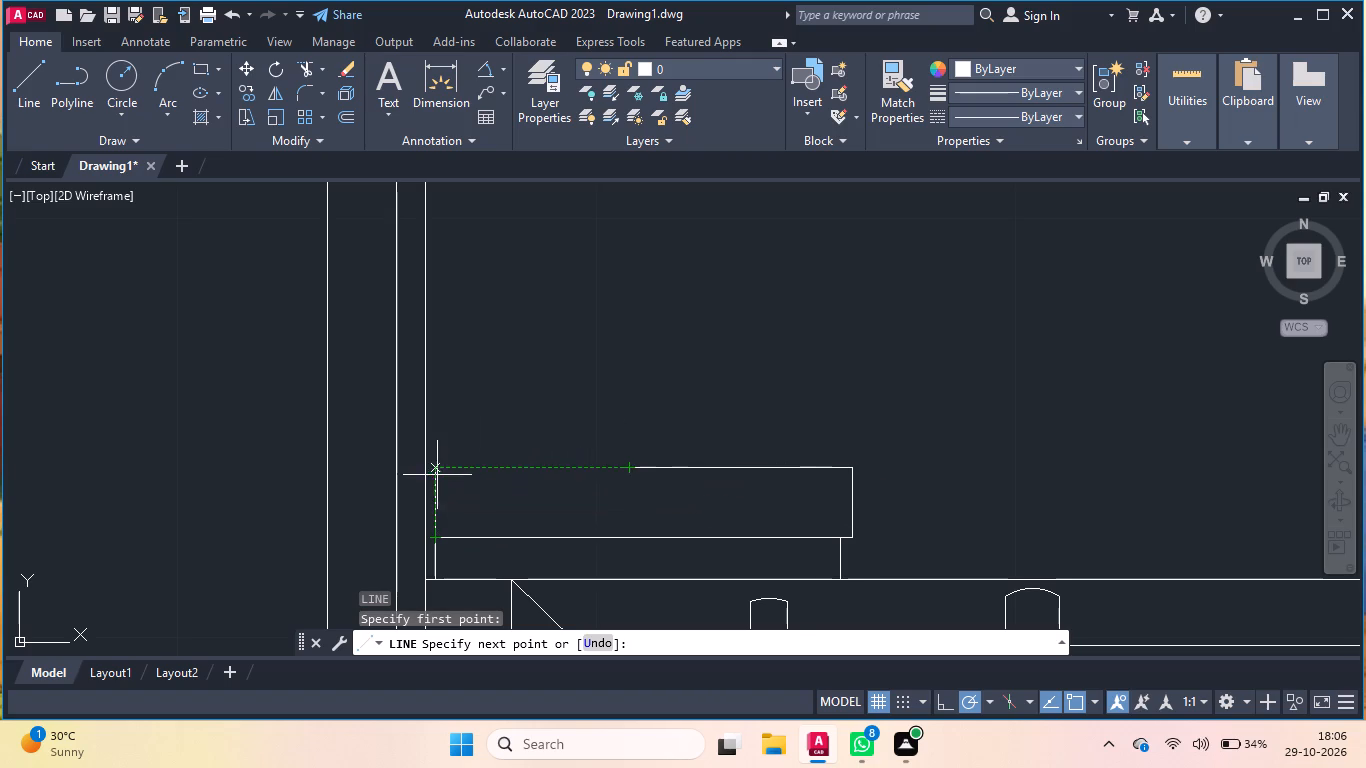
click(437, 421)
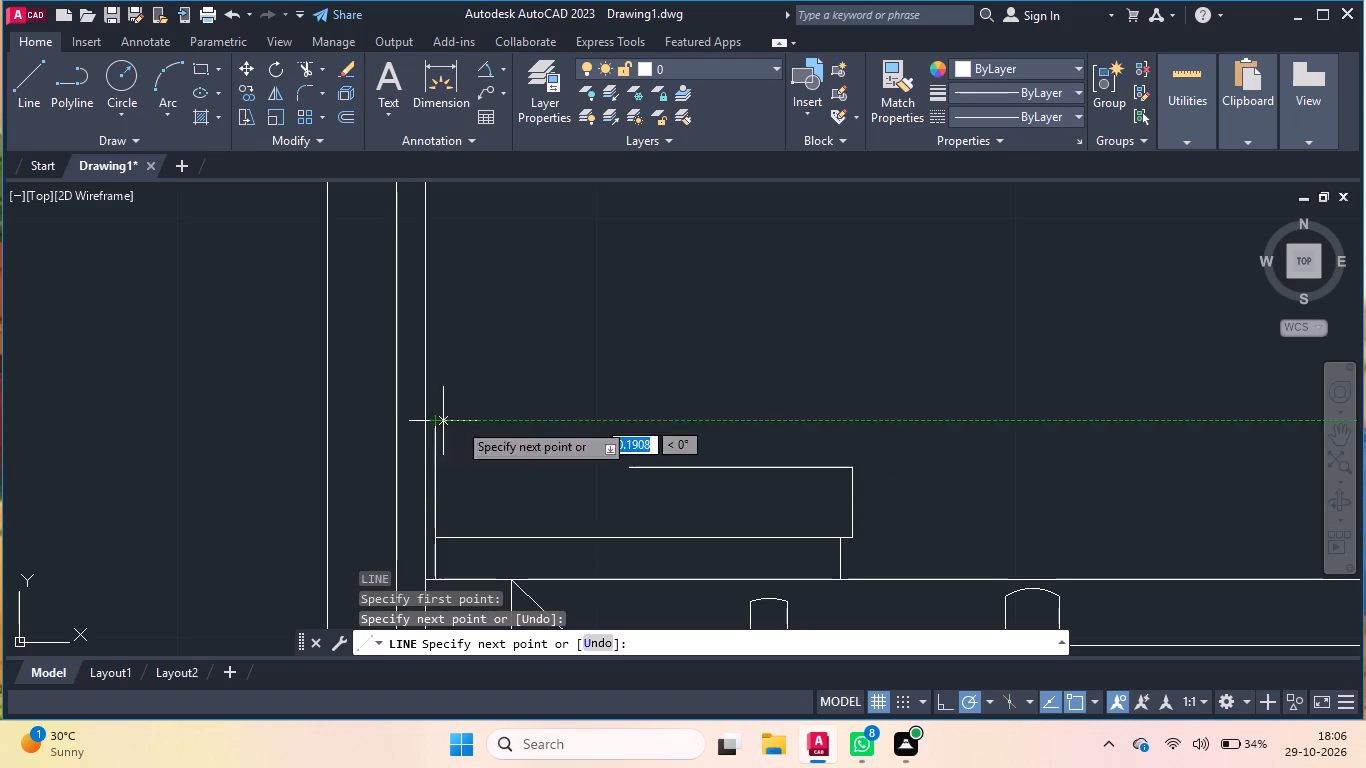
click(627, 419)
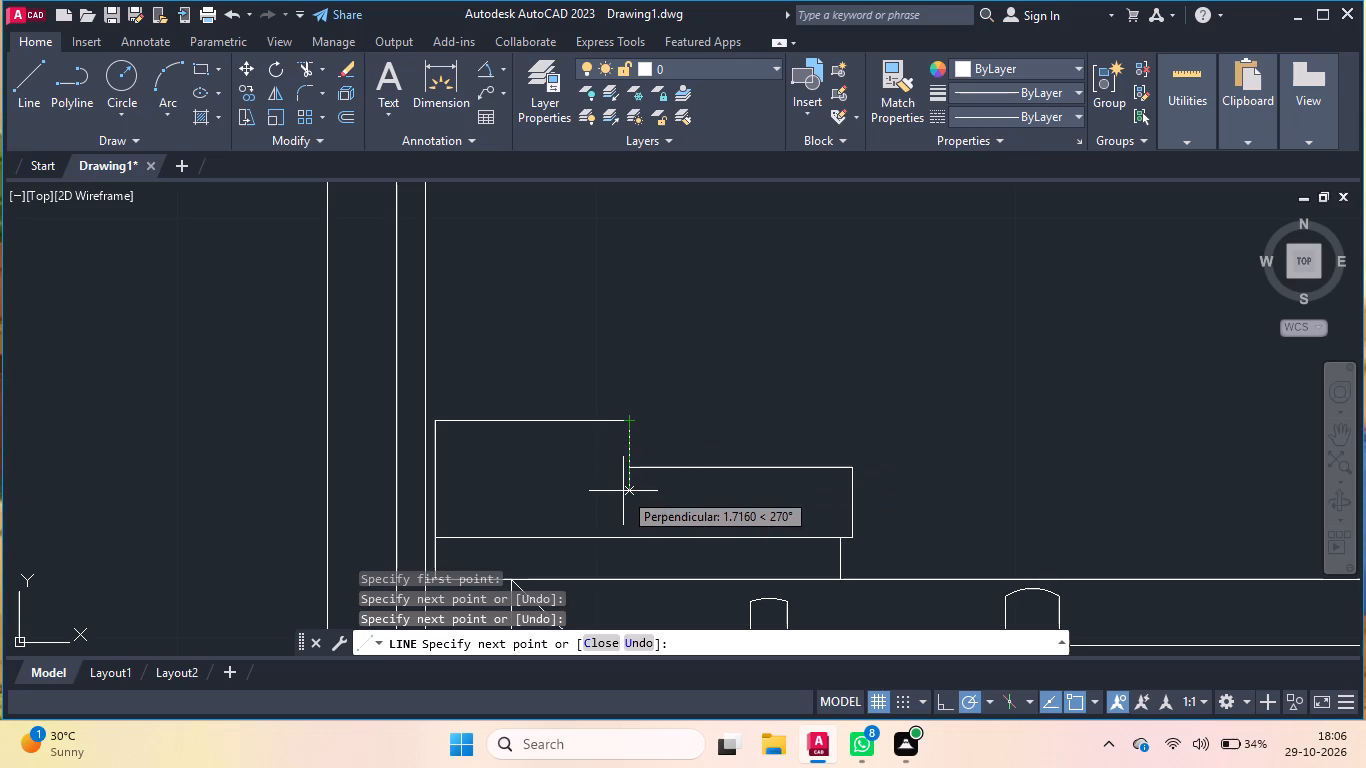
click(623, 491)
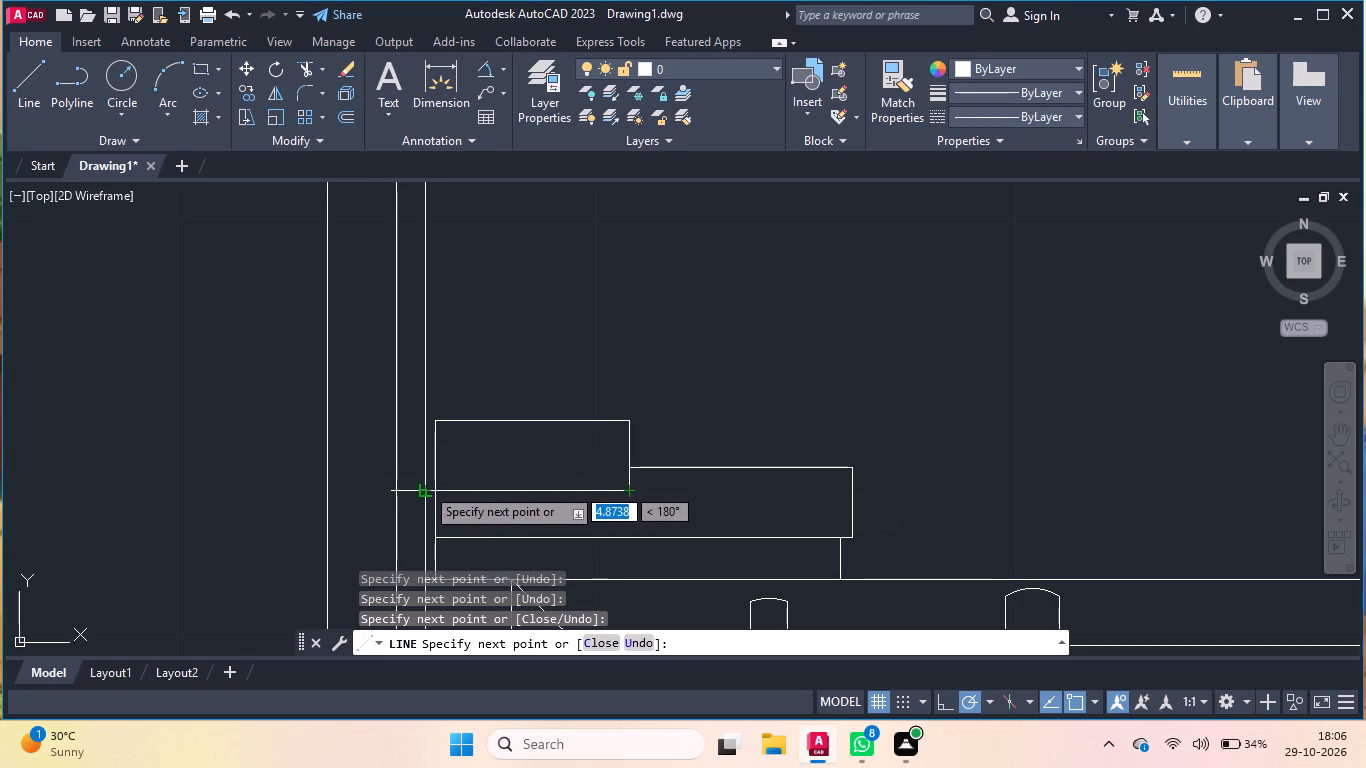
click(439, 492)
key(Return)
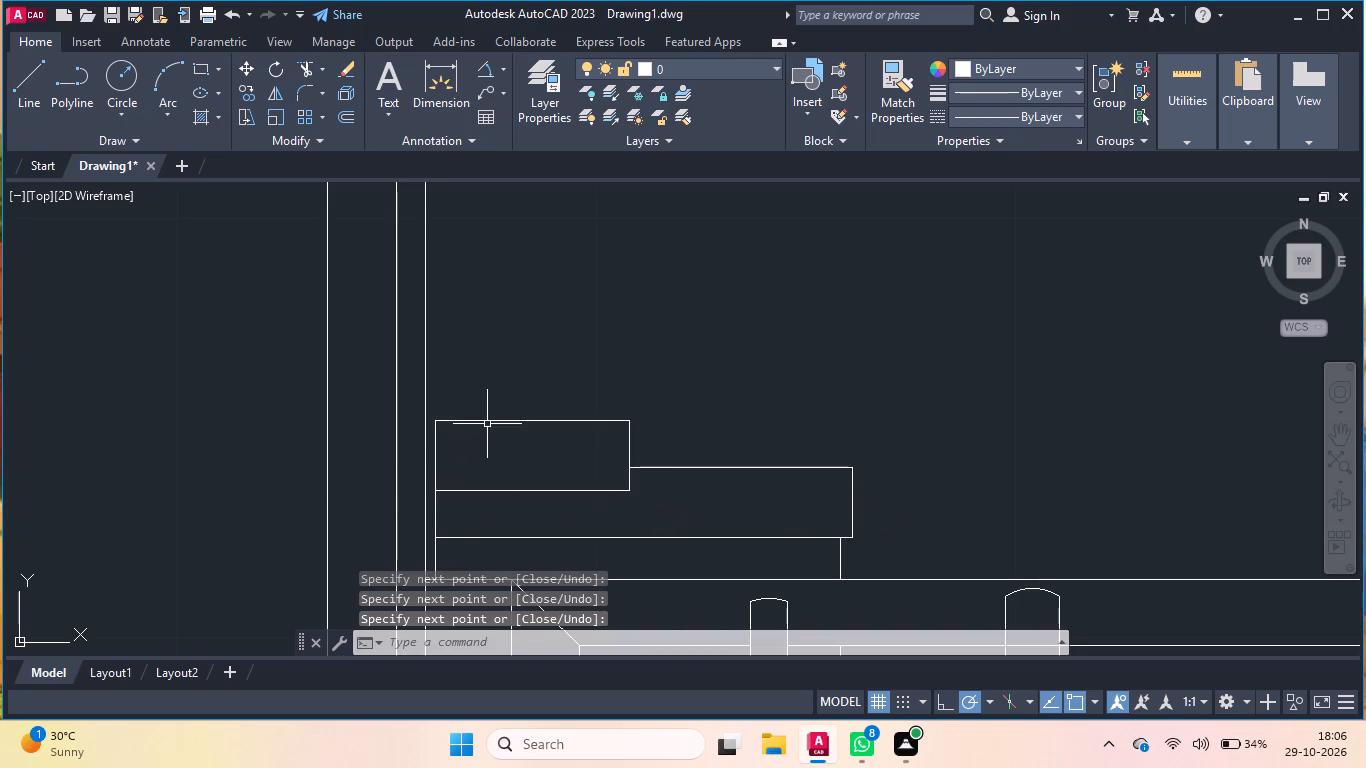
Replace the taller block's top edge with a horizontal line slightly lower between its two sides.
click(487, 421)
key(Delete)
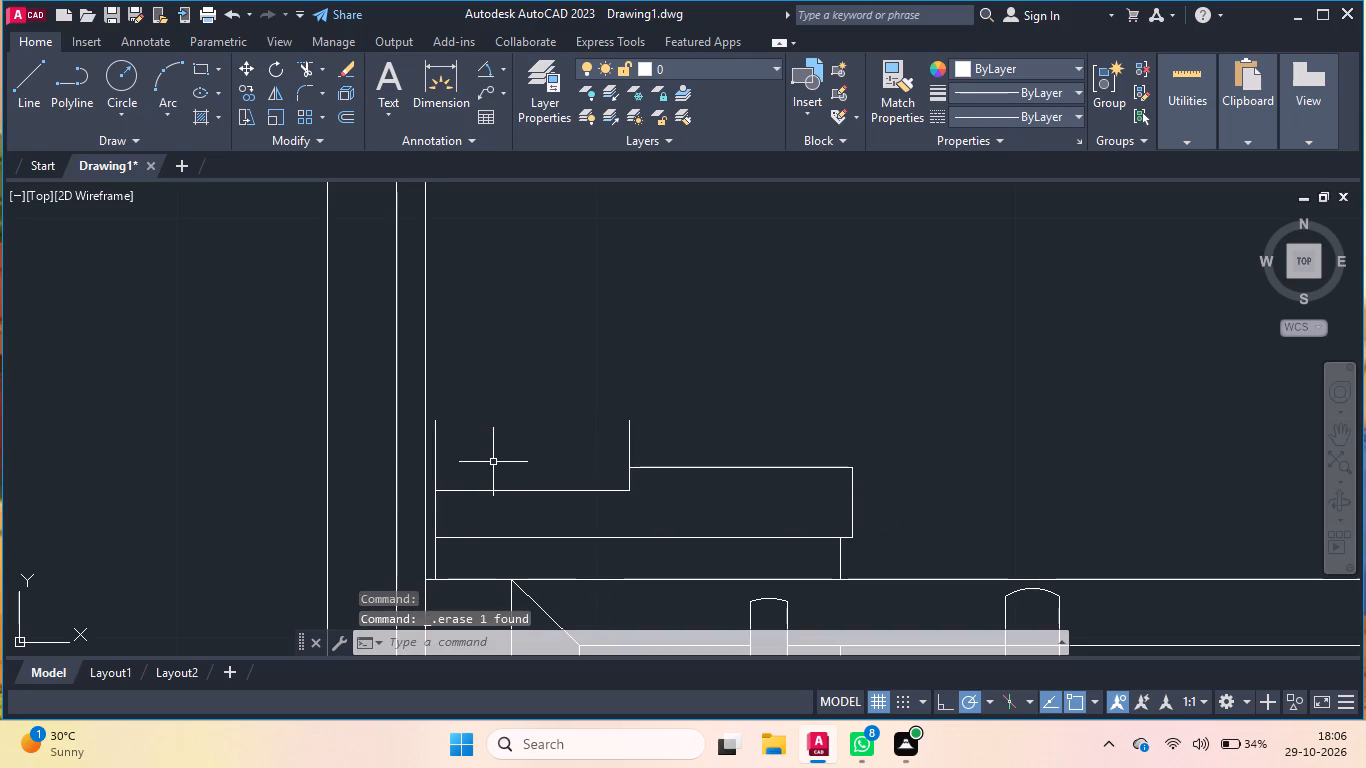
key(l)
key(Return)
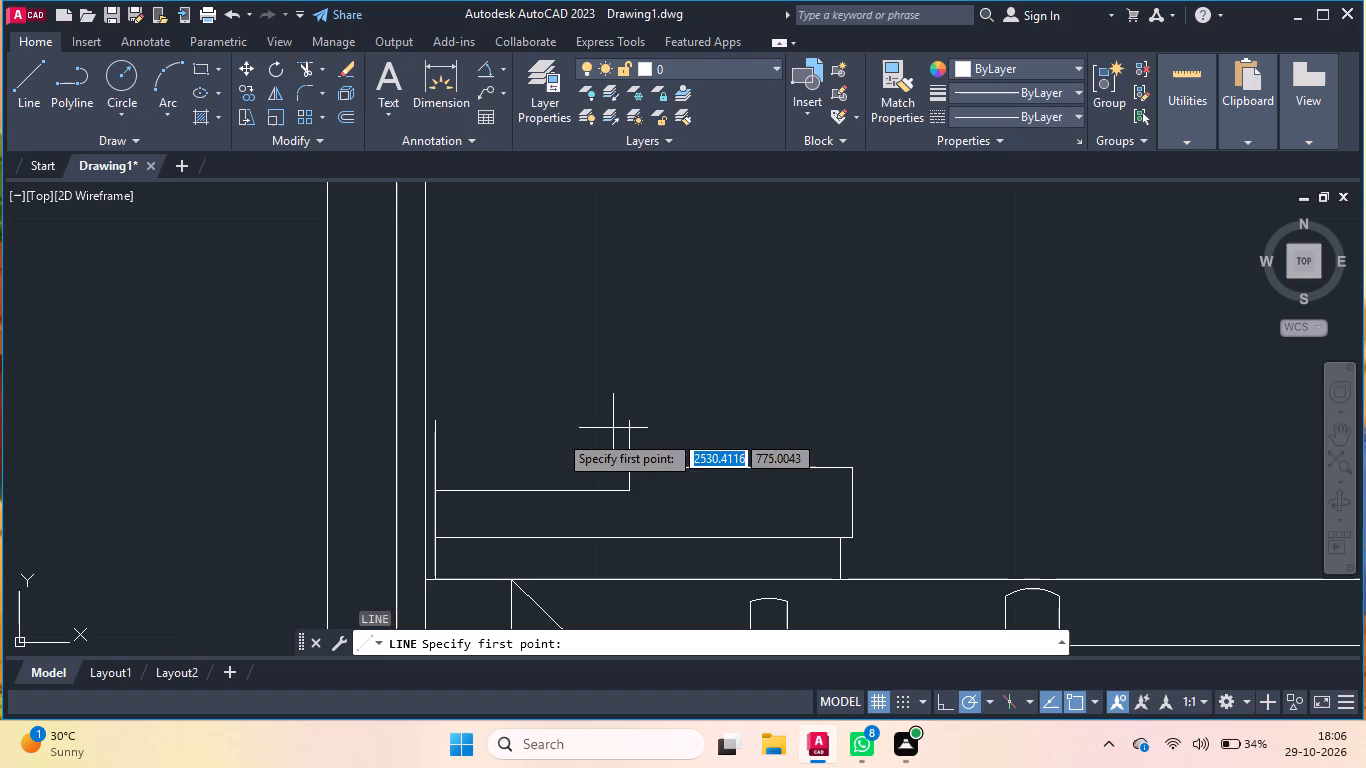
click(435, 440)
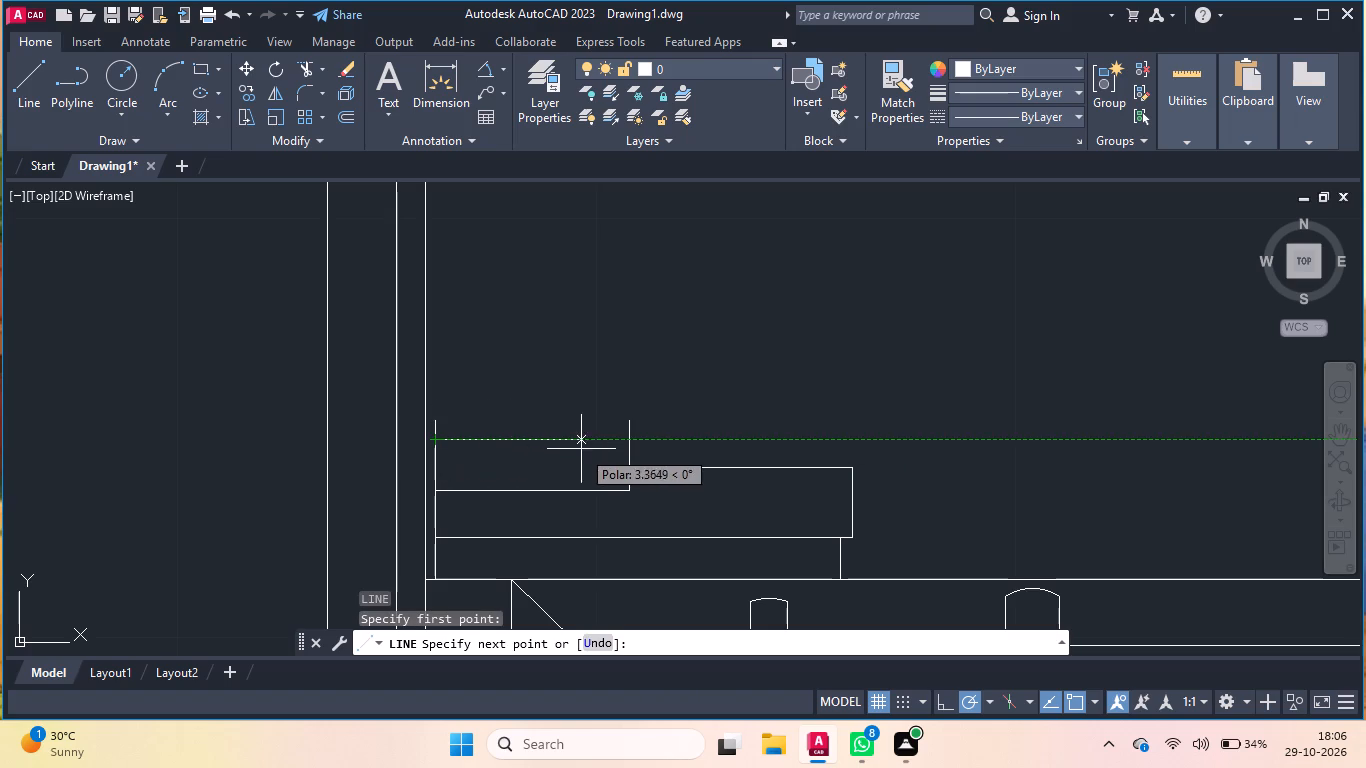
click(630, 441)
key(Return)
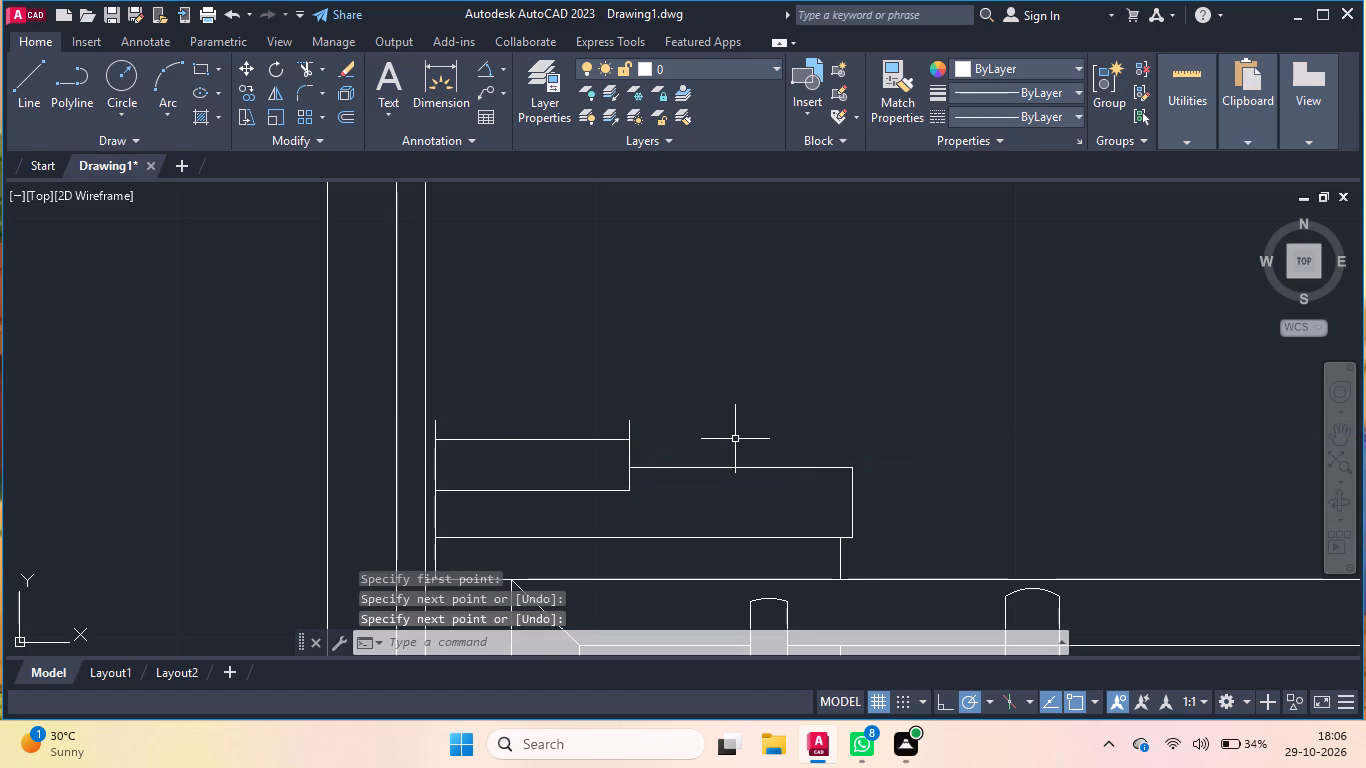
Trim both side lines of the block where they extend above its new top edge.
text(tr)
key(Return)
click(659, 418)
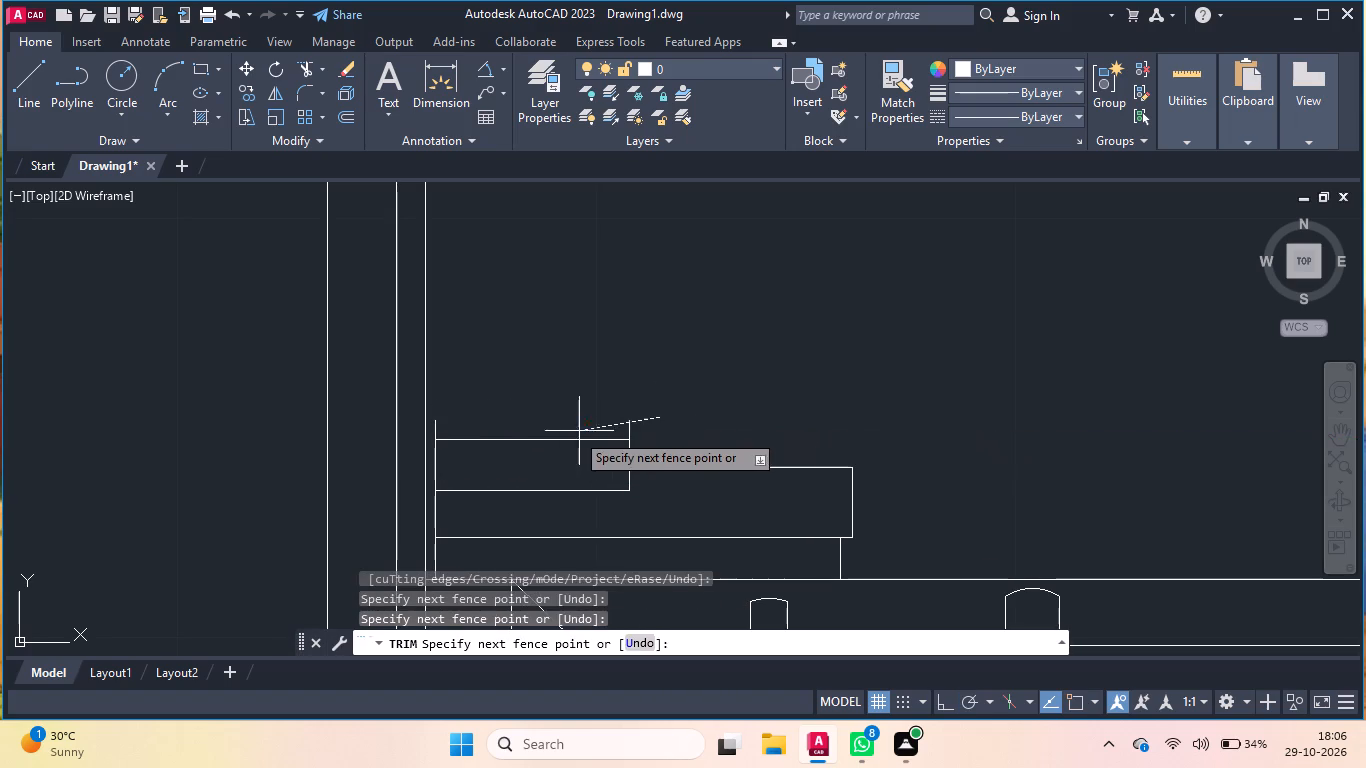
click(432, 429)
key(Return)
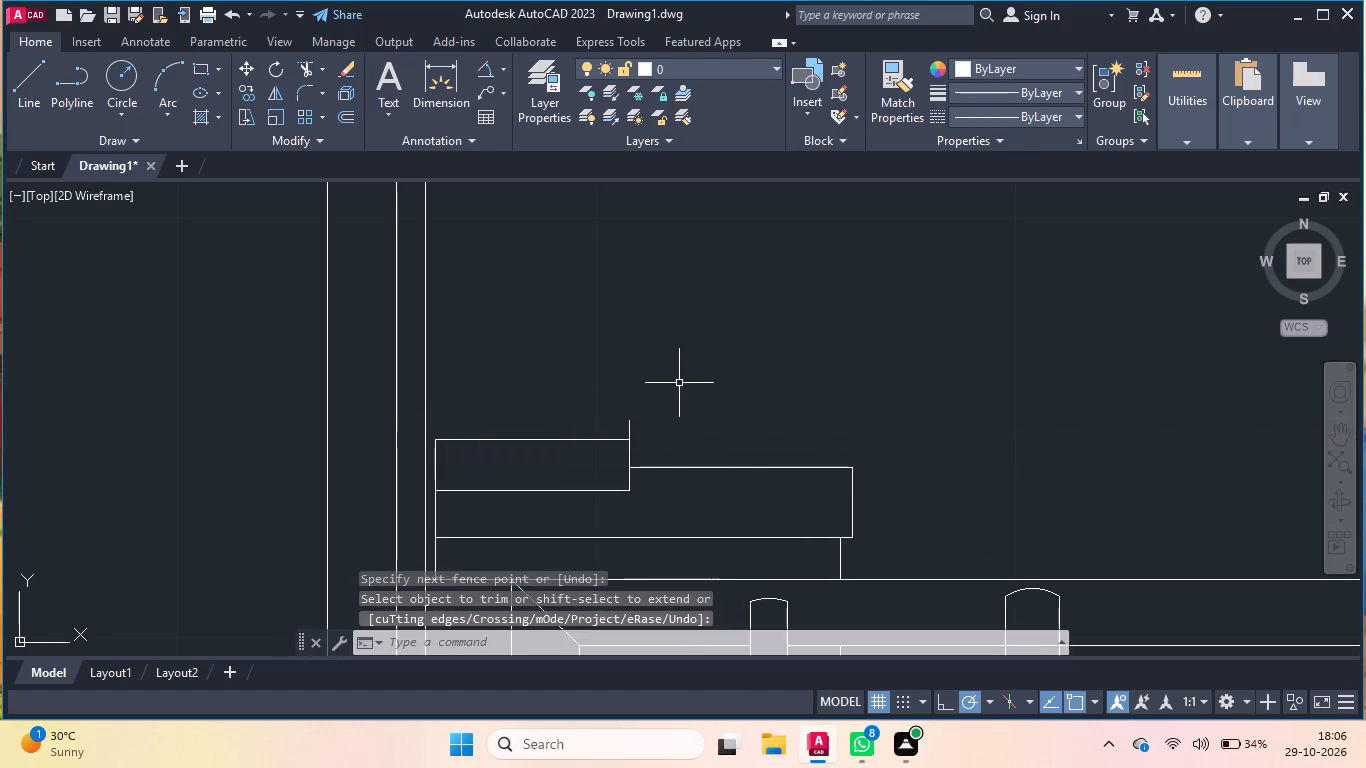
key(Return)
click(630, 427)
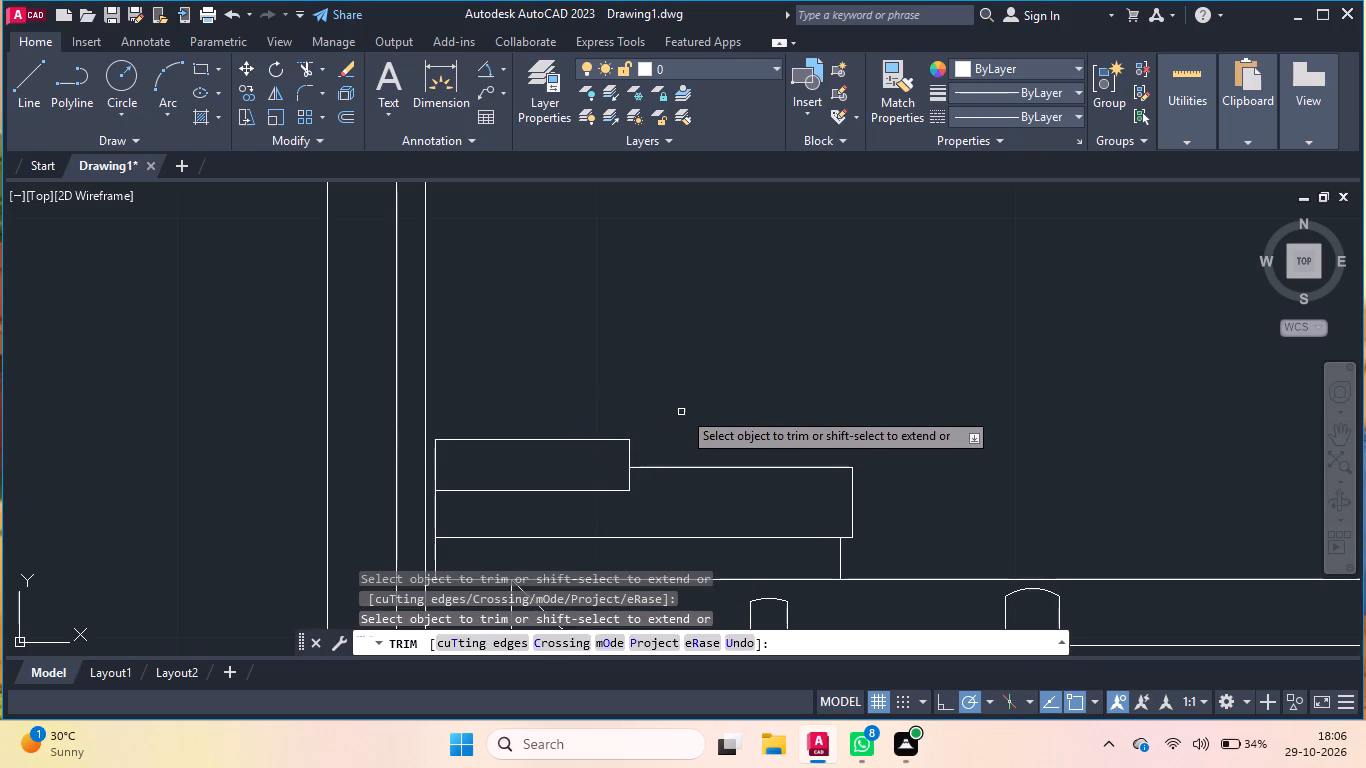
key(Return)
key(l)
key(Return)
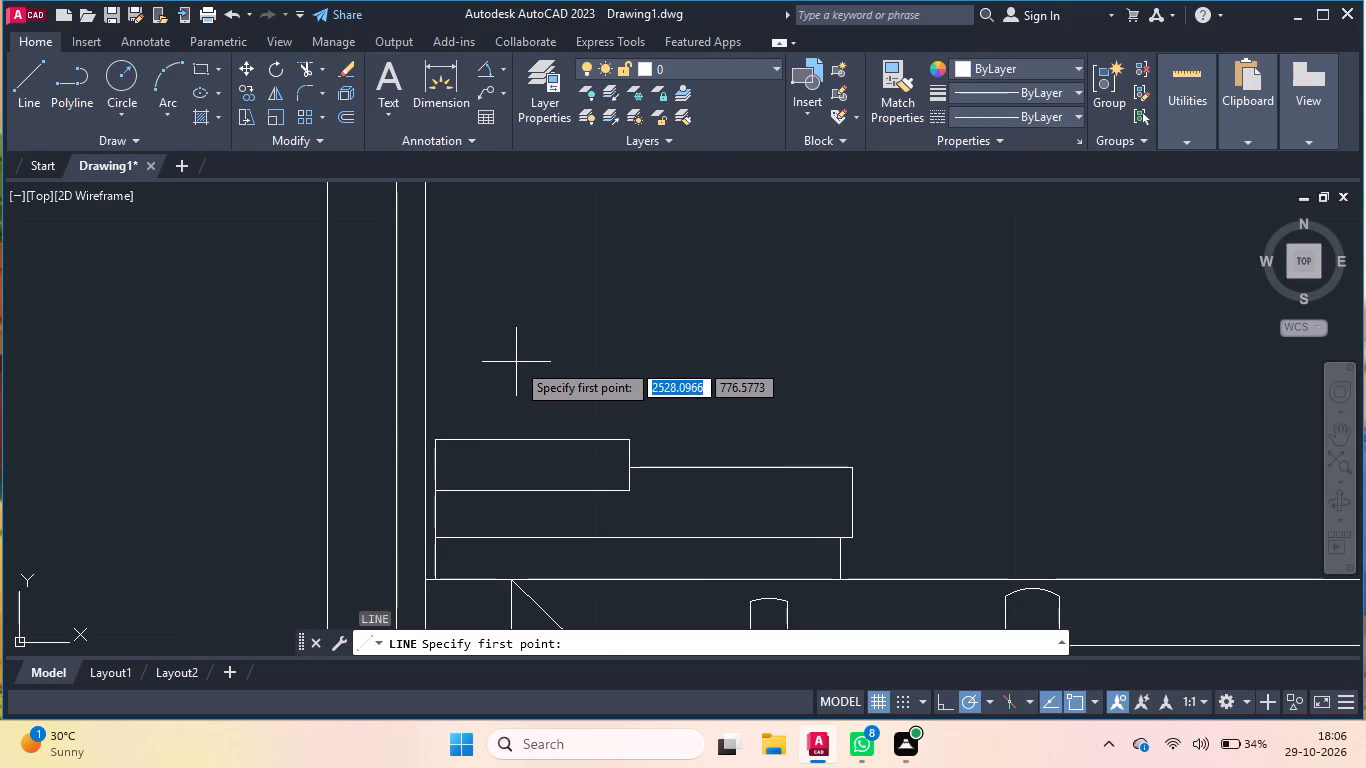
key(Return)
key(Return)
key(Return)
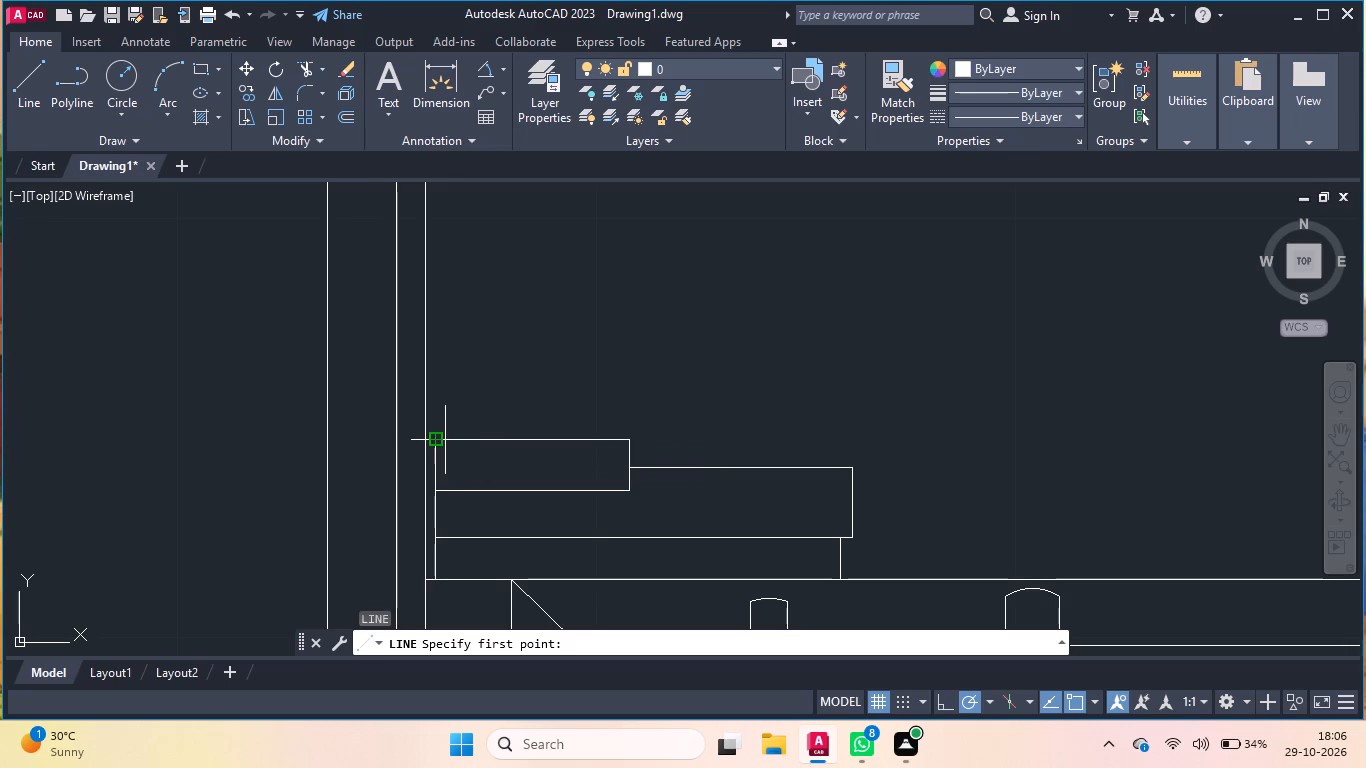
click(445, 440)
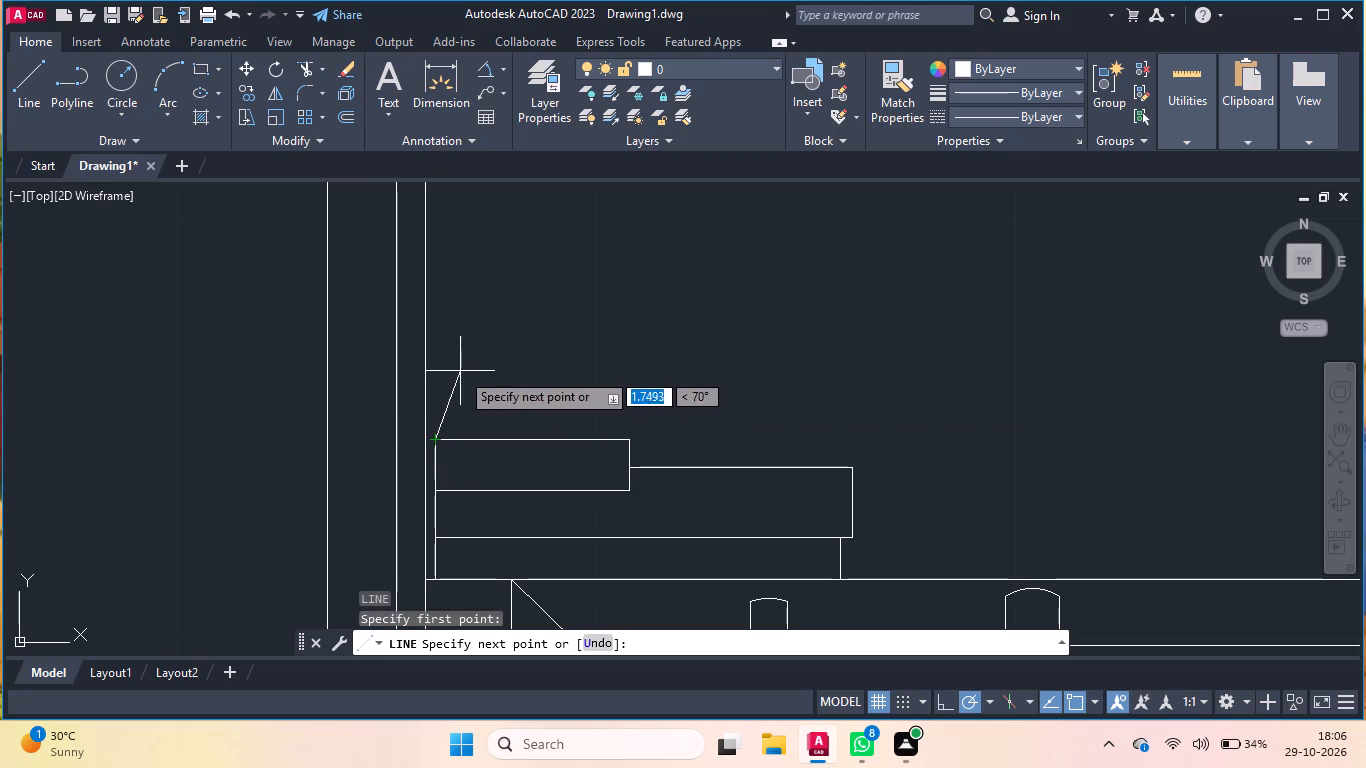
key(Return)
Draw a vertical line about 0.8 units high up from the taller block's top edge, just inside its left corner.
scroll(453, 402, up, 1)
key(Return)
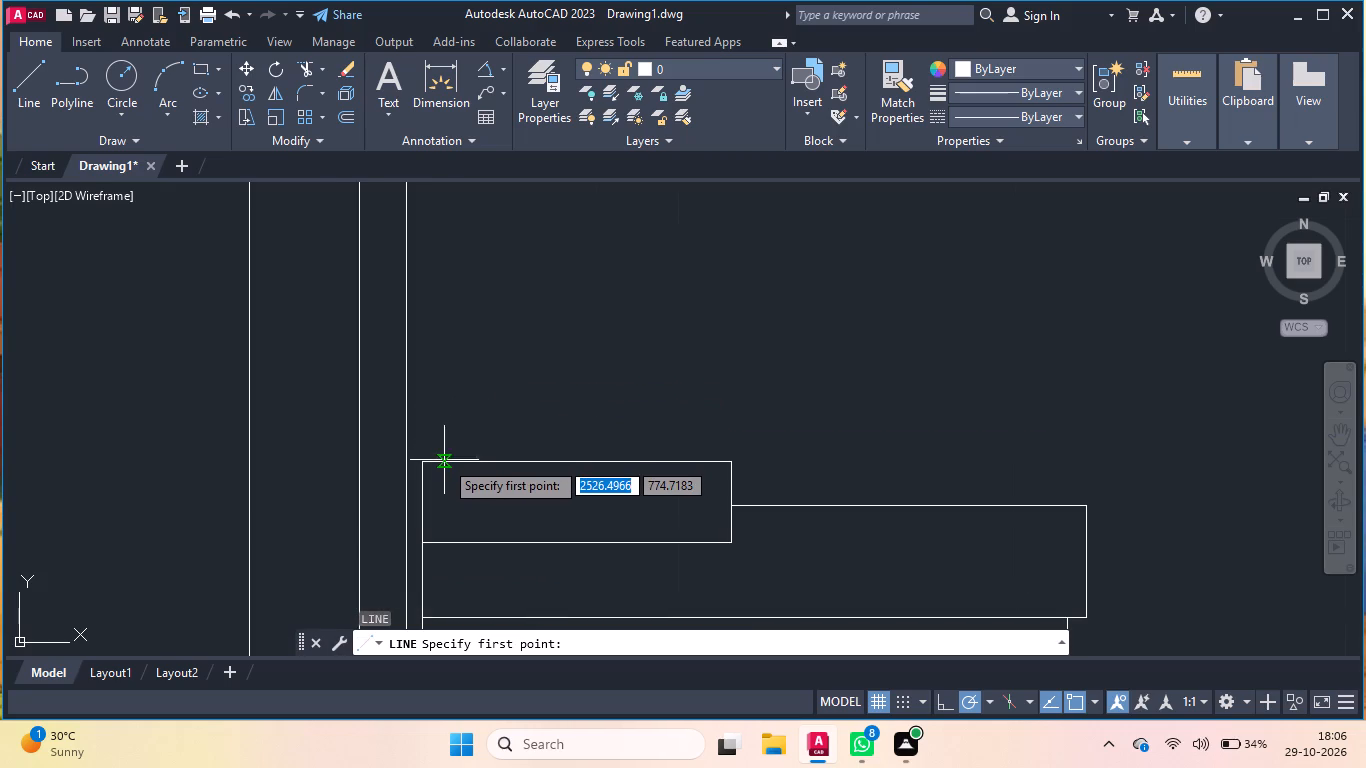
scroll(444, 461, up, 1)
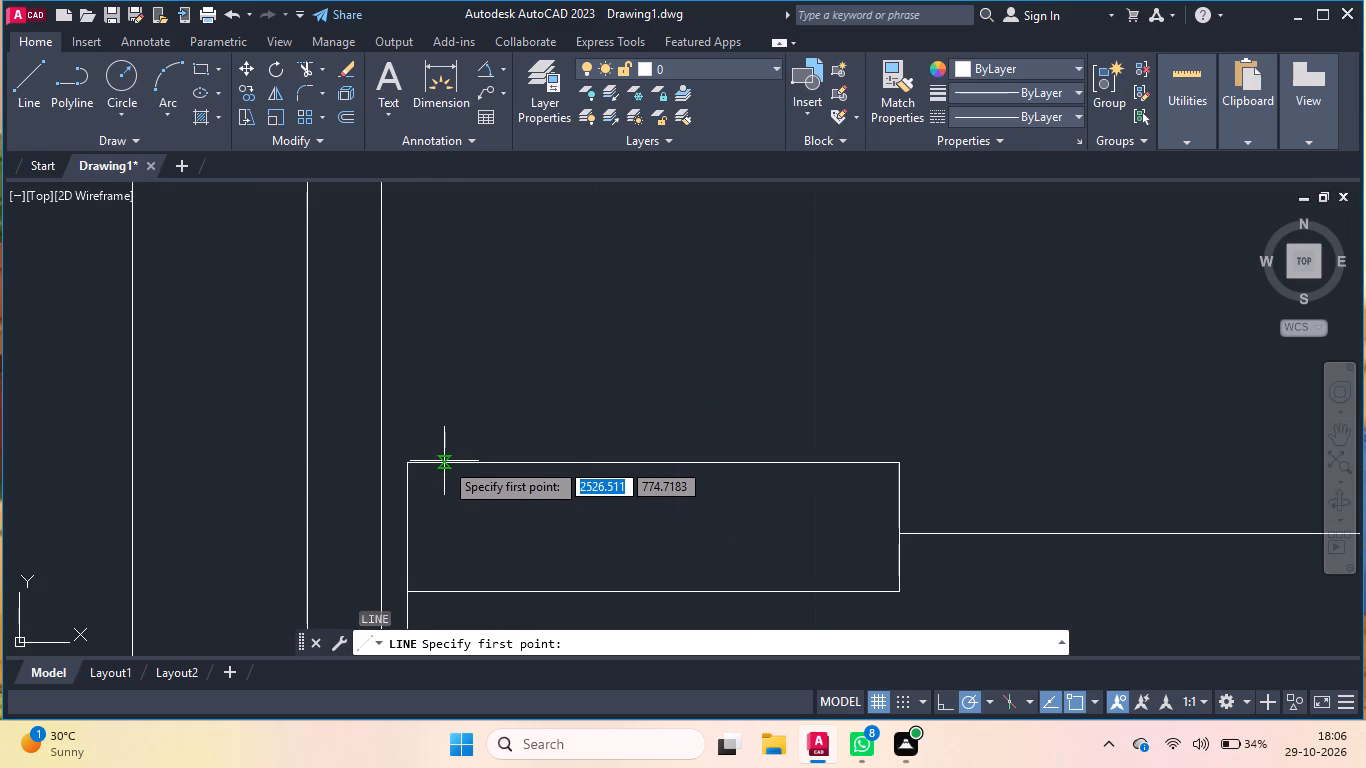
click(444, 463)
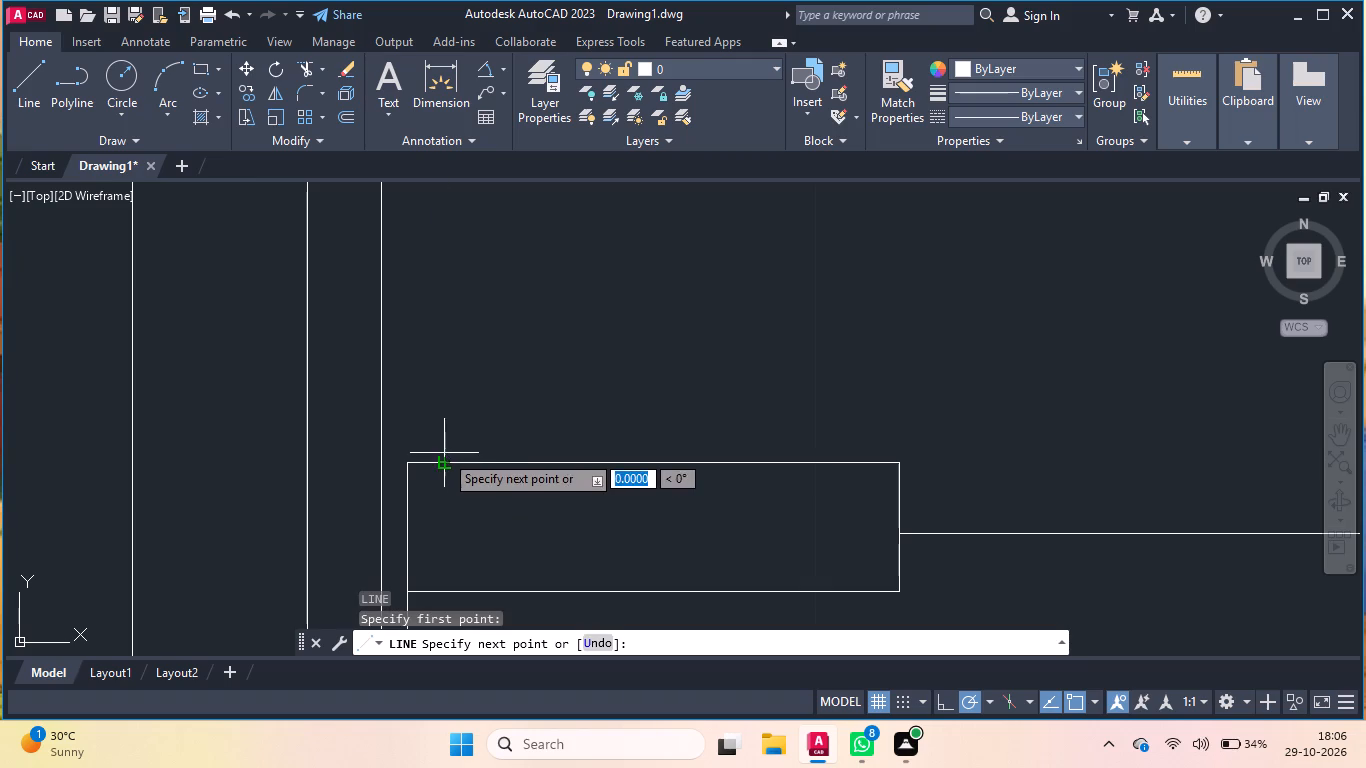
scroll(444, 453, down, 1)
click(445, 404)
key(Return)
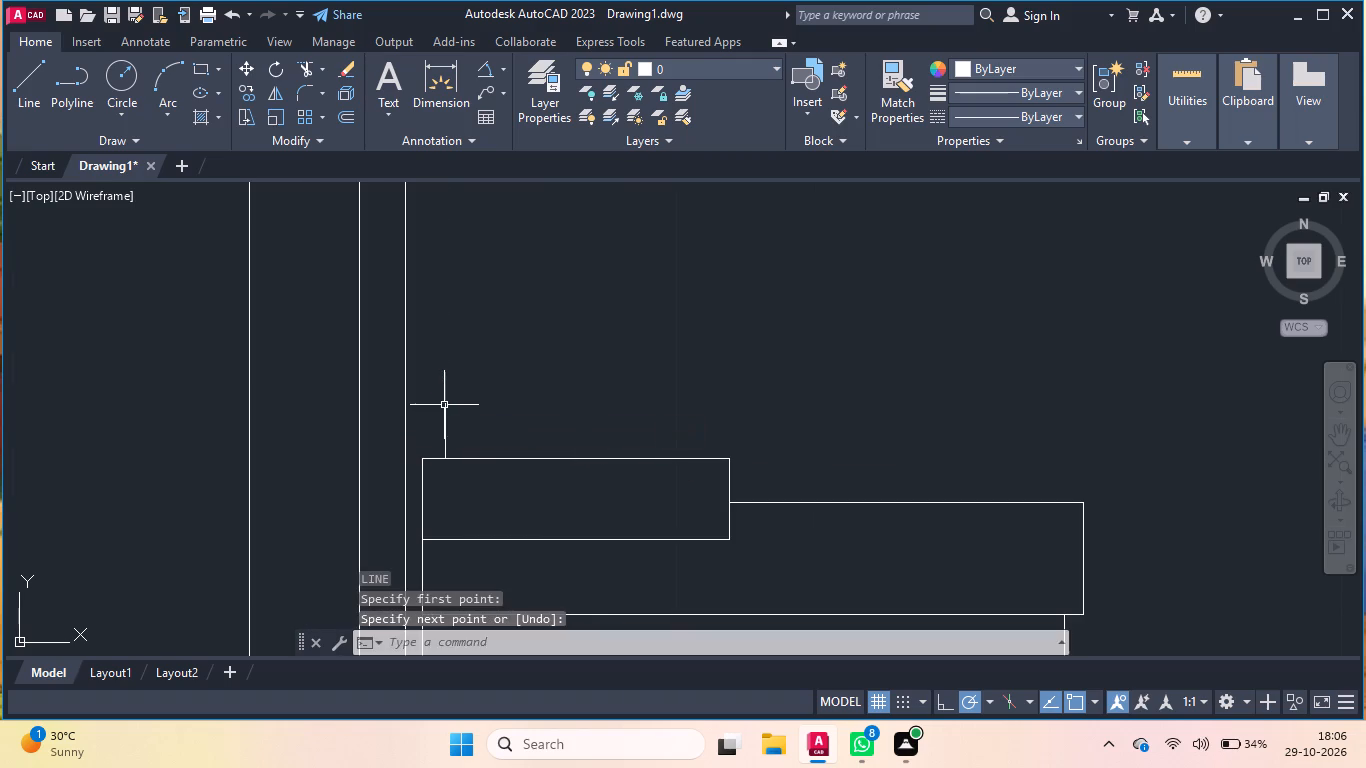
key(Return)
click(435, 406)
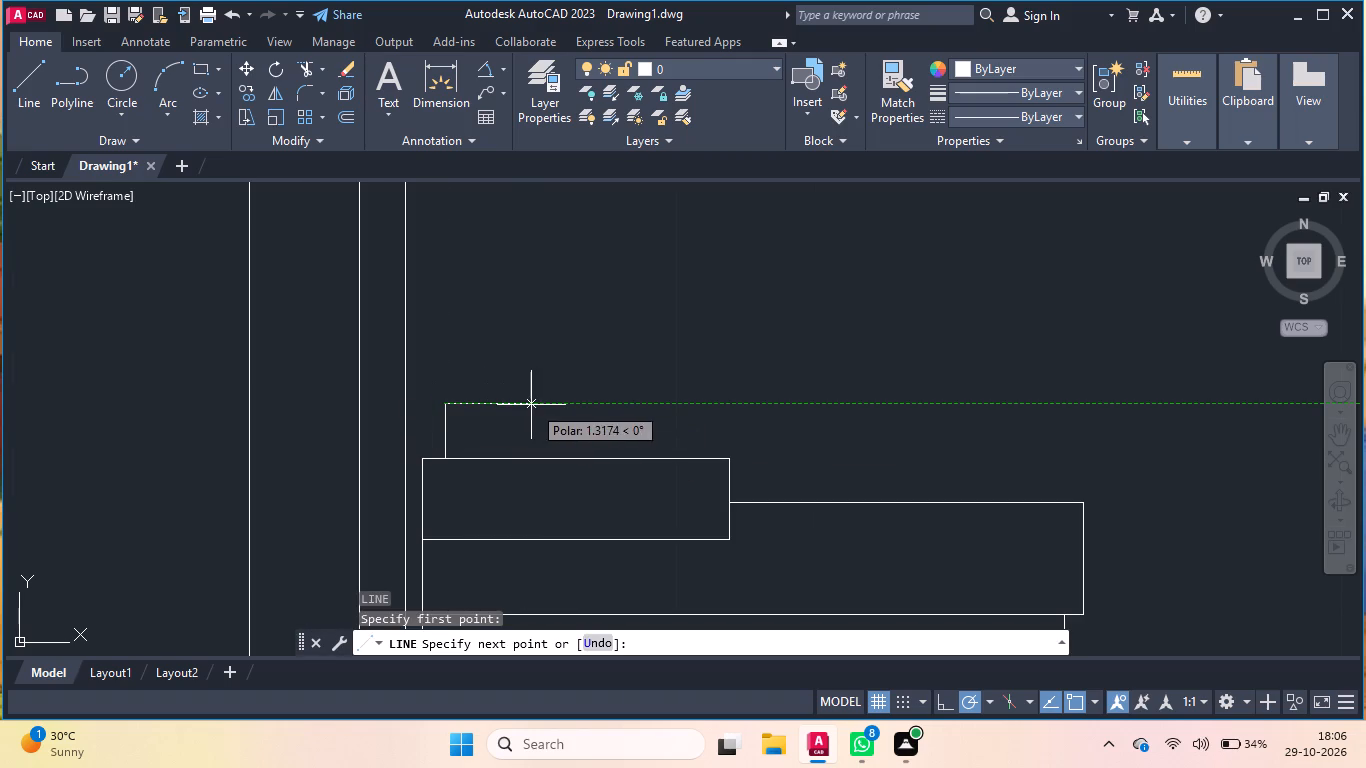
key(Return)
Draw a horizontal line about 9.6 units long across the new vertical line's top, starting slightly left of it and running right.
scroll(422, 394, up, 1)
key(Return)
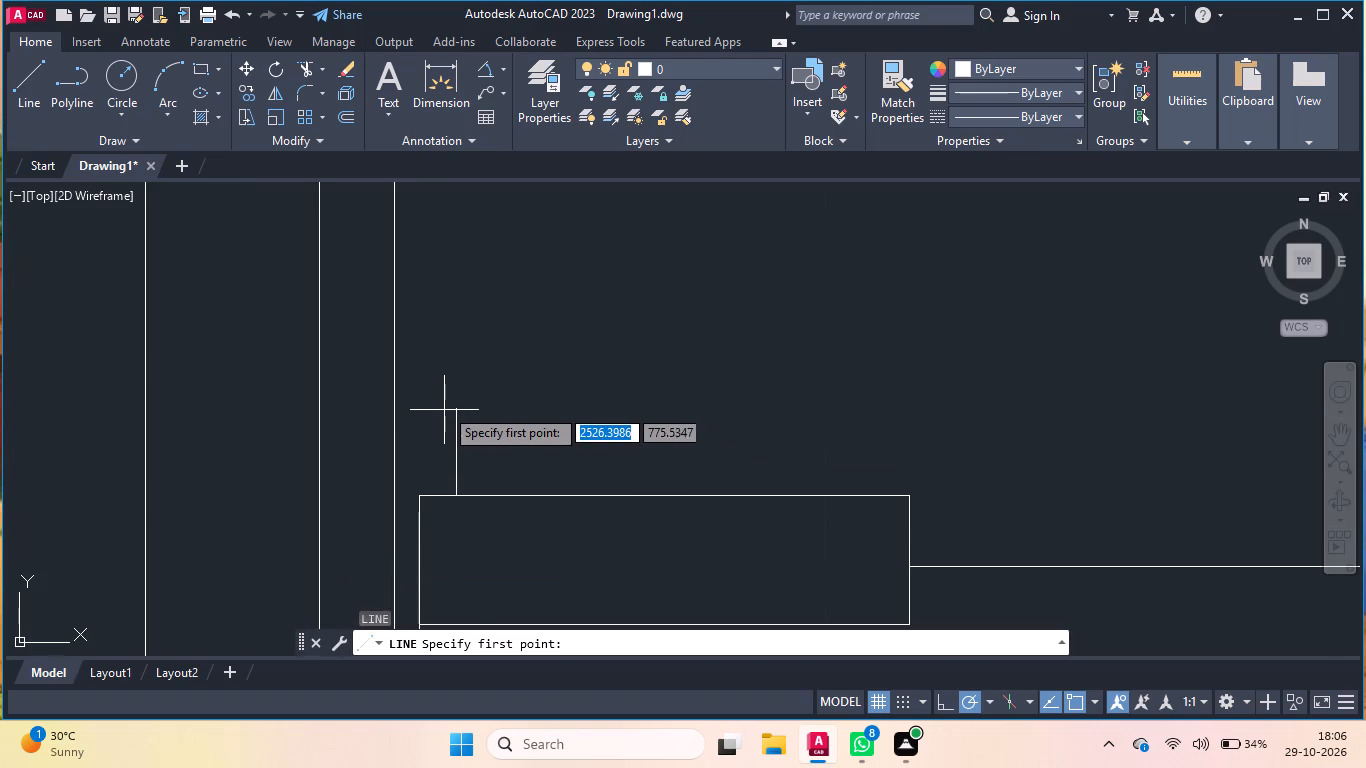
click(445, 410)
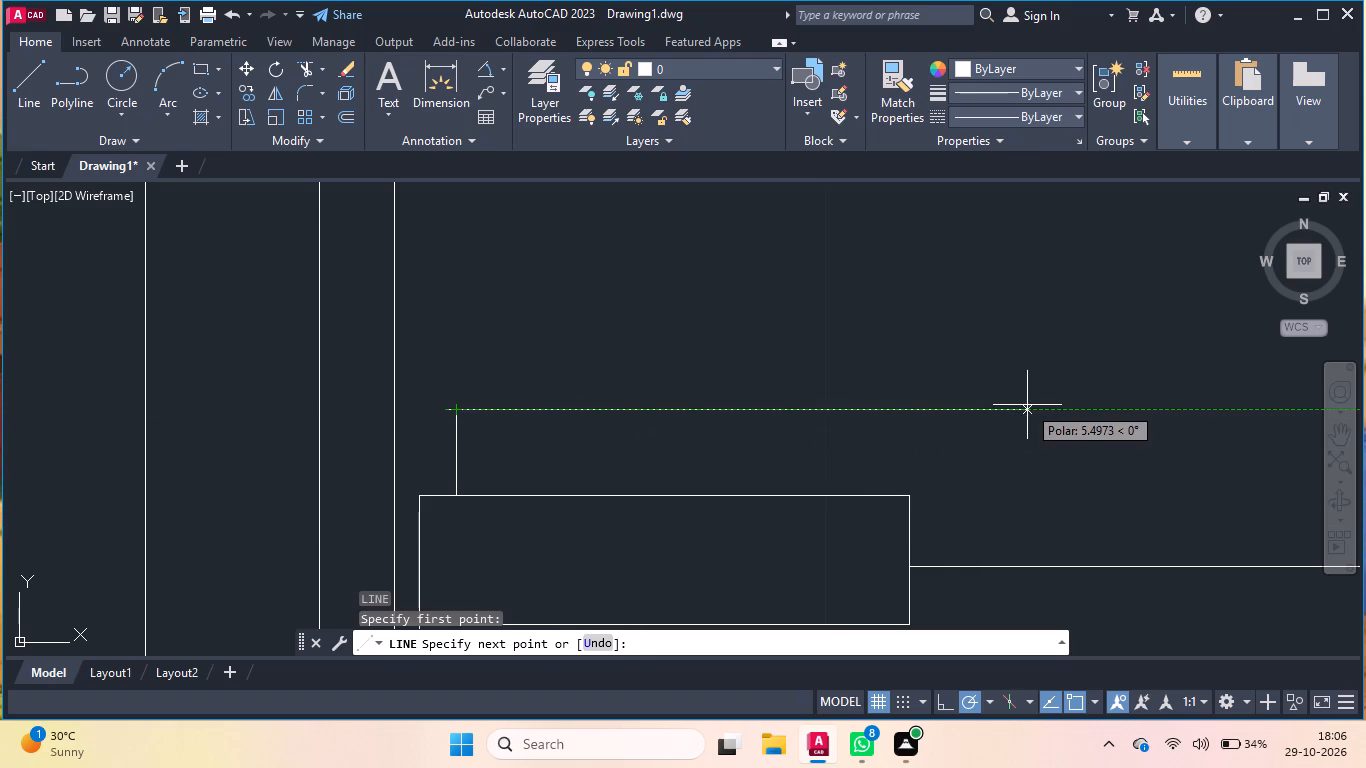
scroll(976, 415, down, 2)
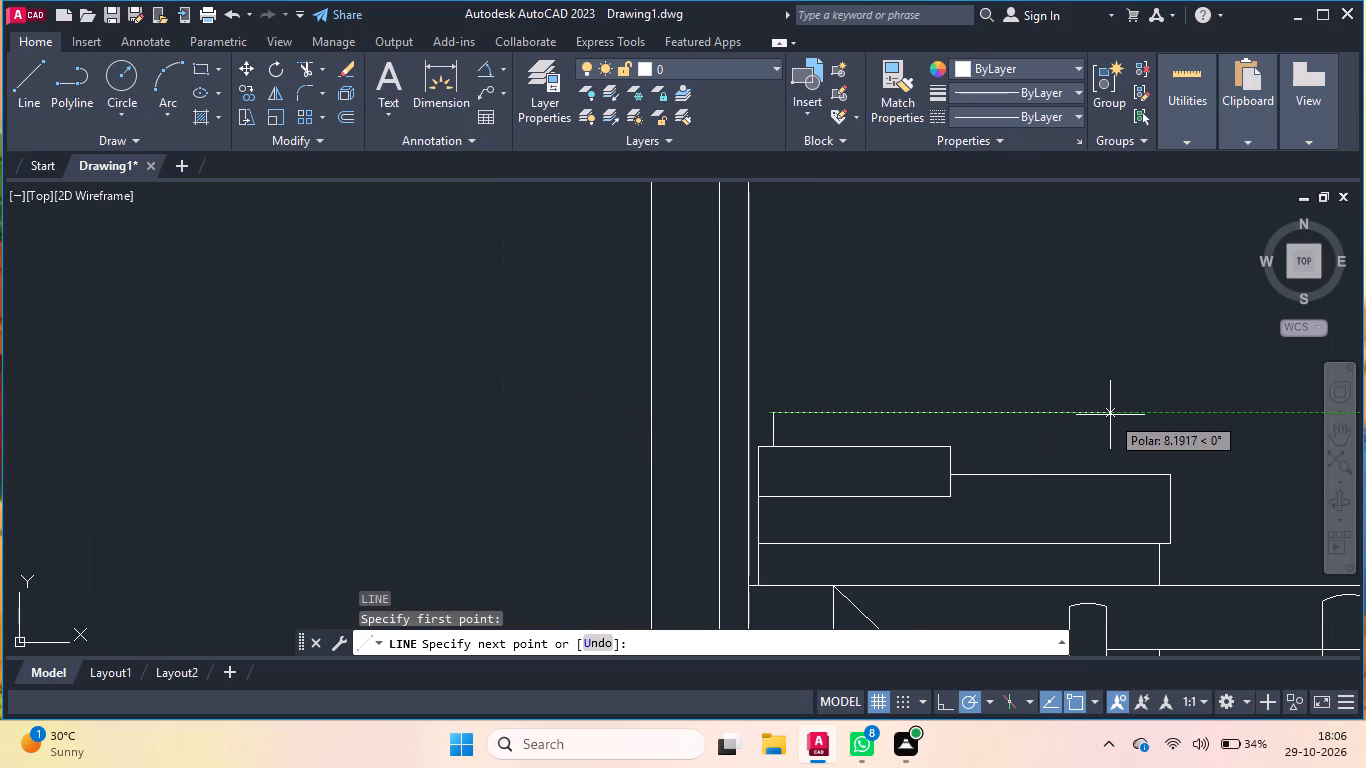
click(1168, 415)
key(Return)
Draw a vertical line from near the horizontal line's right end down to the longer block's top edge.
key(Return)
scroll(1158, 426, up, 2)
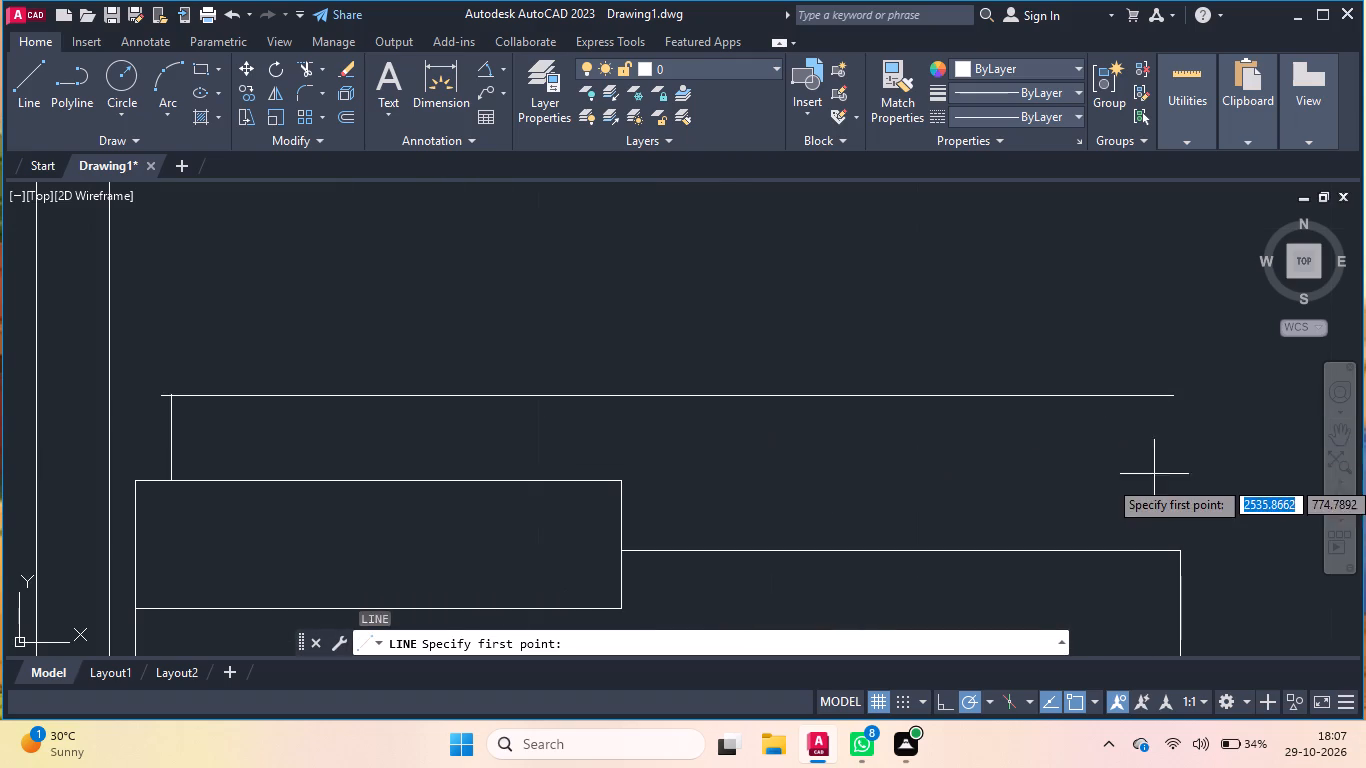
click(1156, 396)
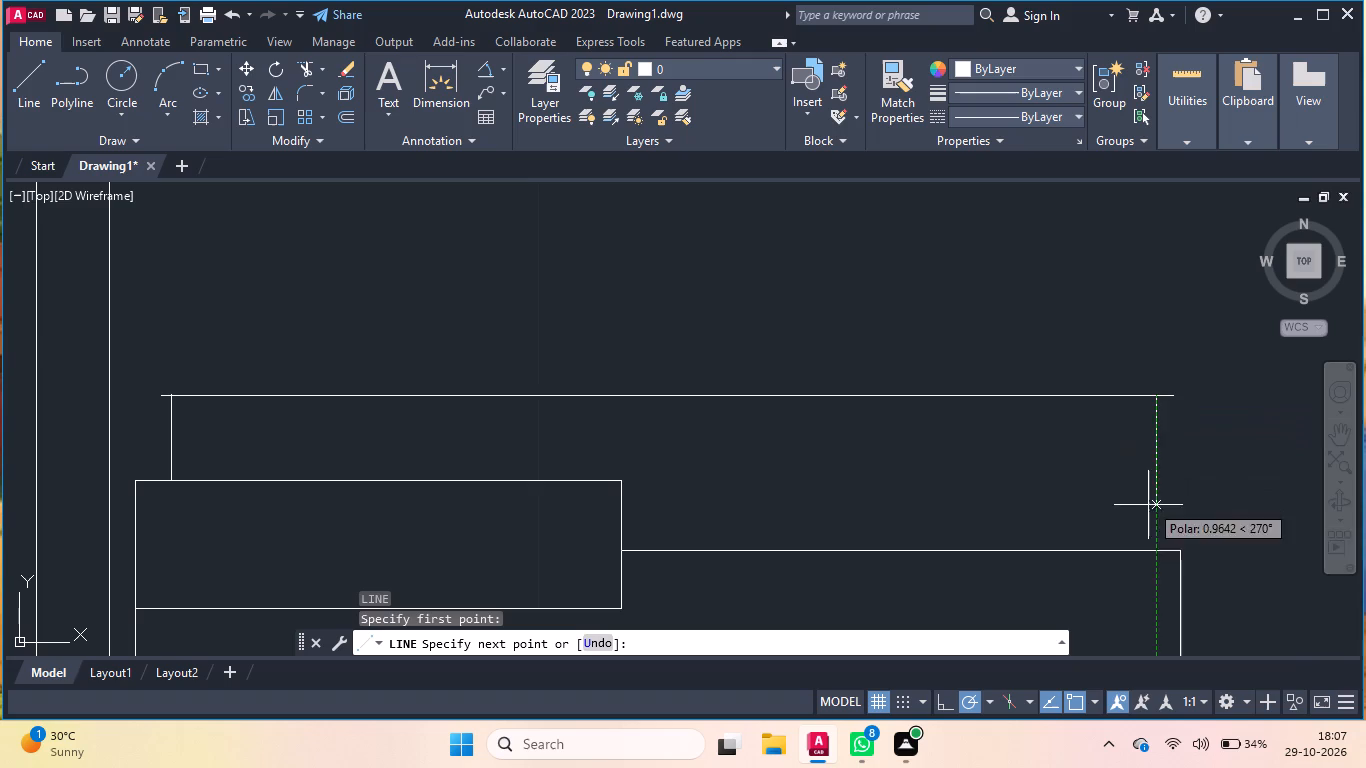
click(1157, 549)
key(Return)
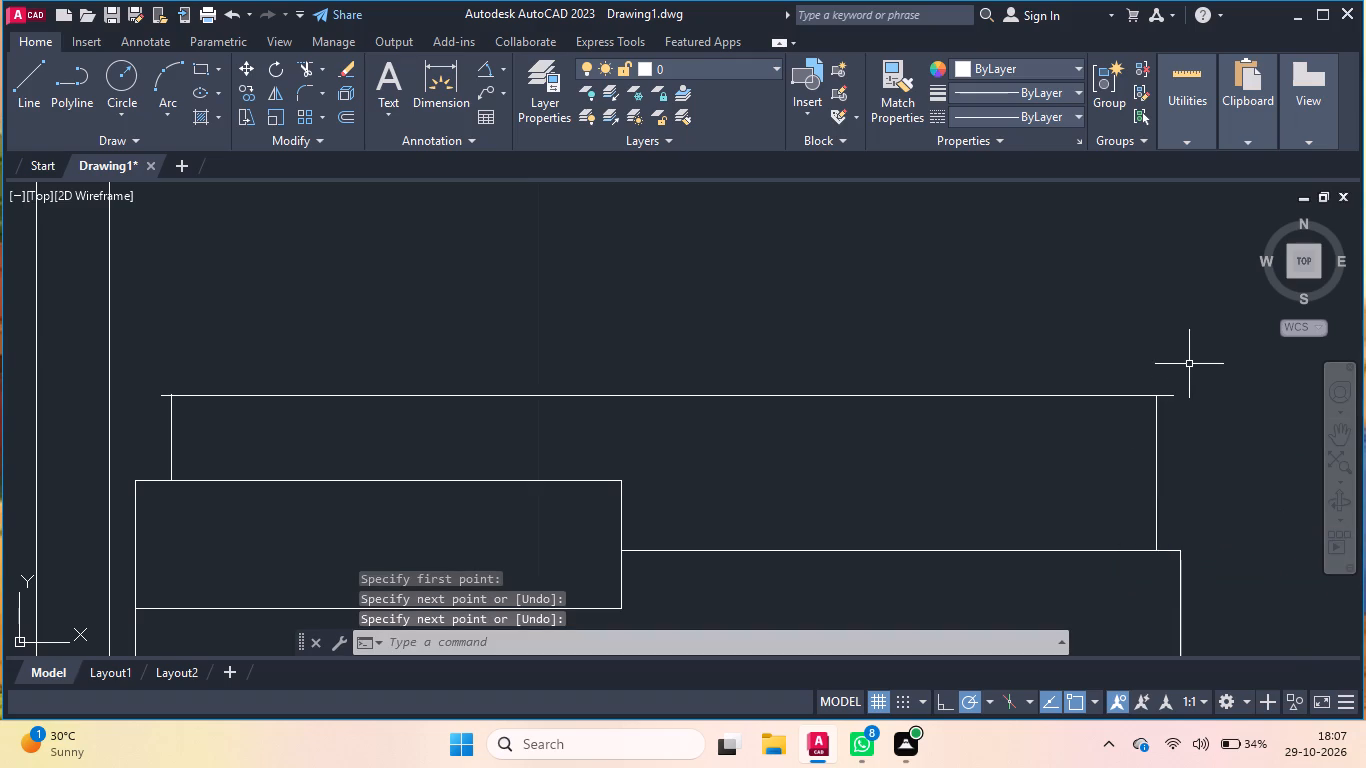
Draw a thin cap along the horizontal line, going up from its right end, across its full length and down to its left end.
scroll(1189, 363, down, 1)
key(Return)
click(1185, 382)
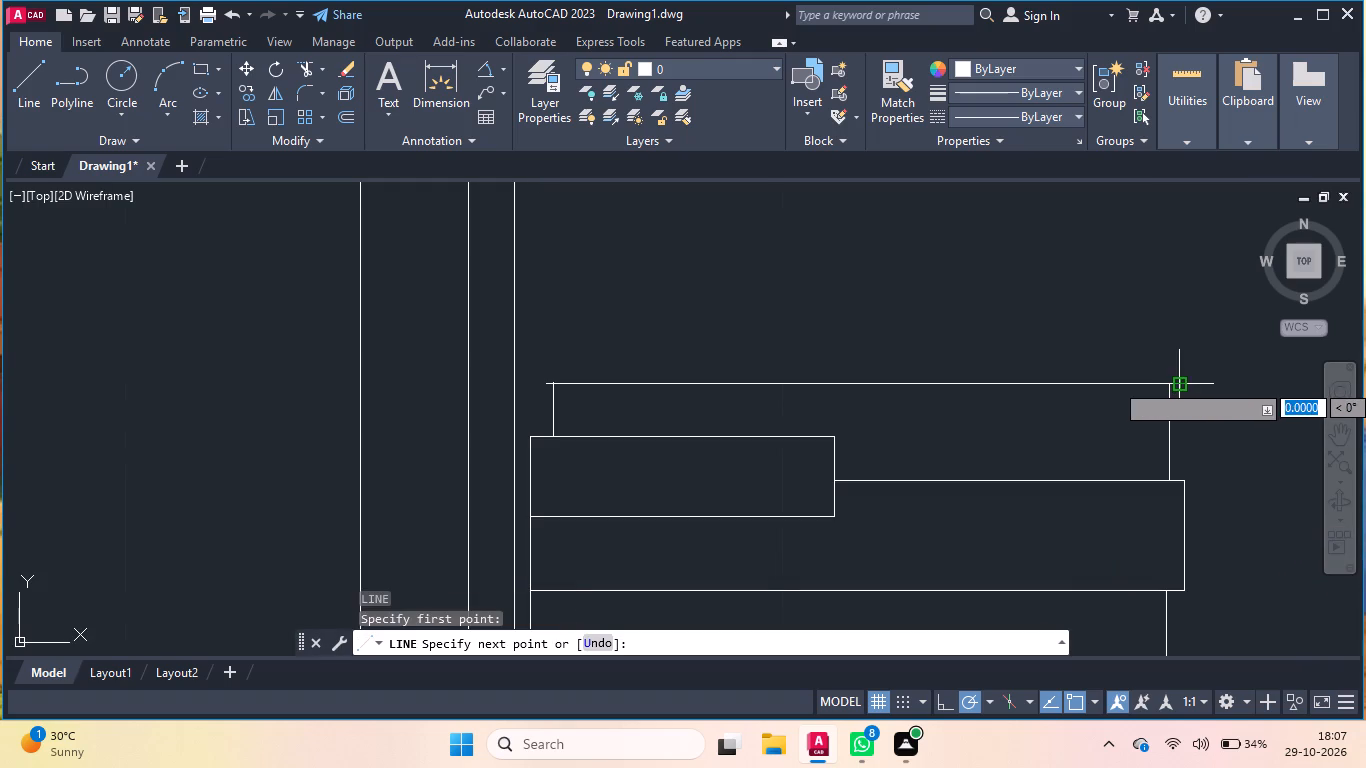
scroll(1185, 382, up, 1)
click(1172, 375)
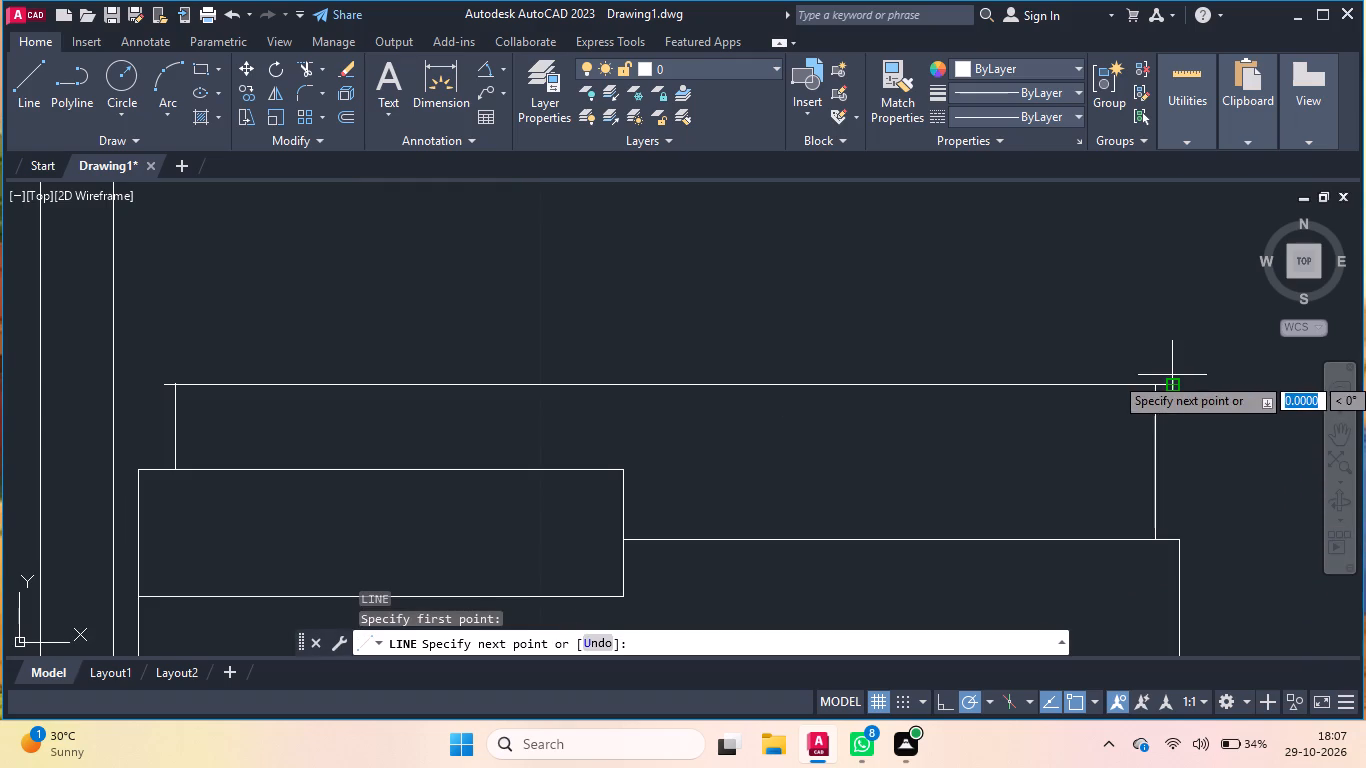
scroll(1188, 363, down, 1)
click(1181, 363)
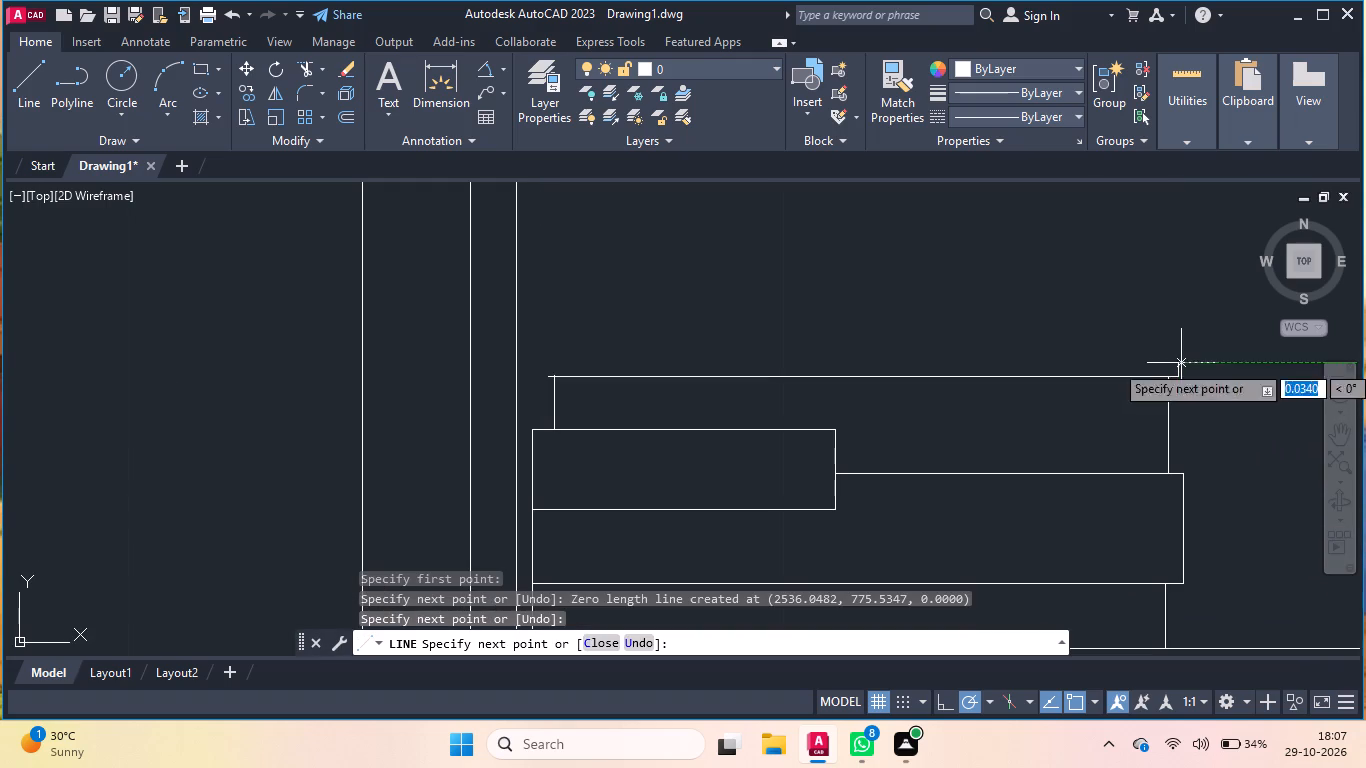
scroll(526, 382, up, 3)
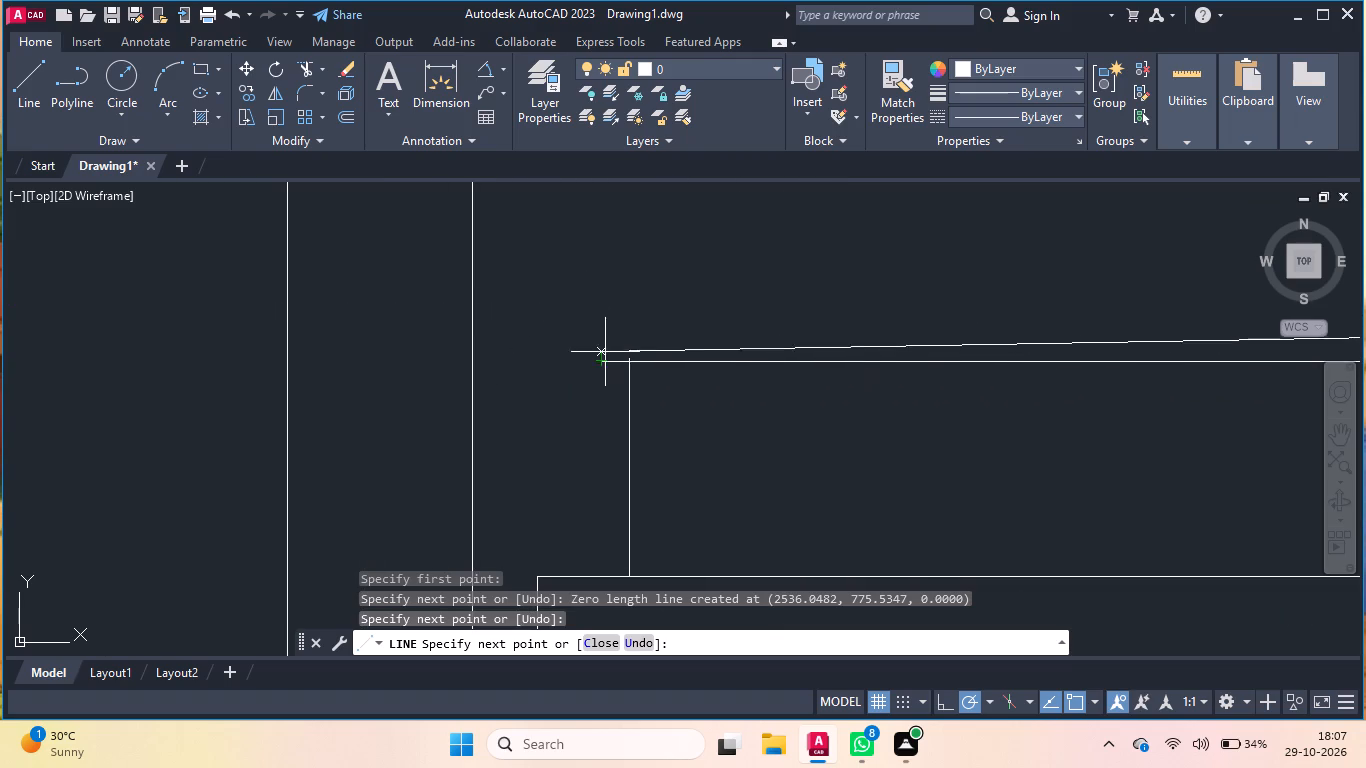
click(602, 302)
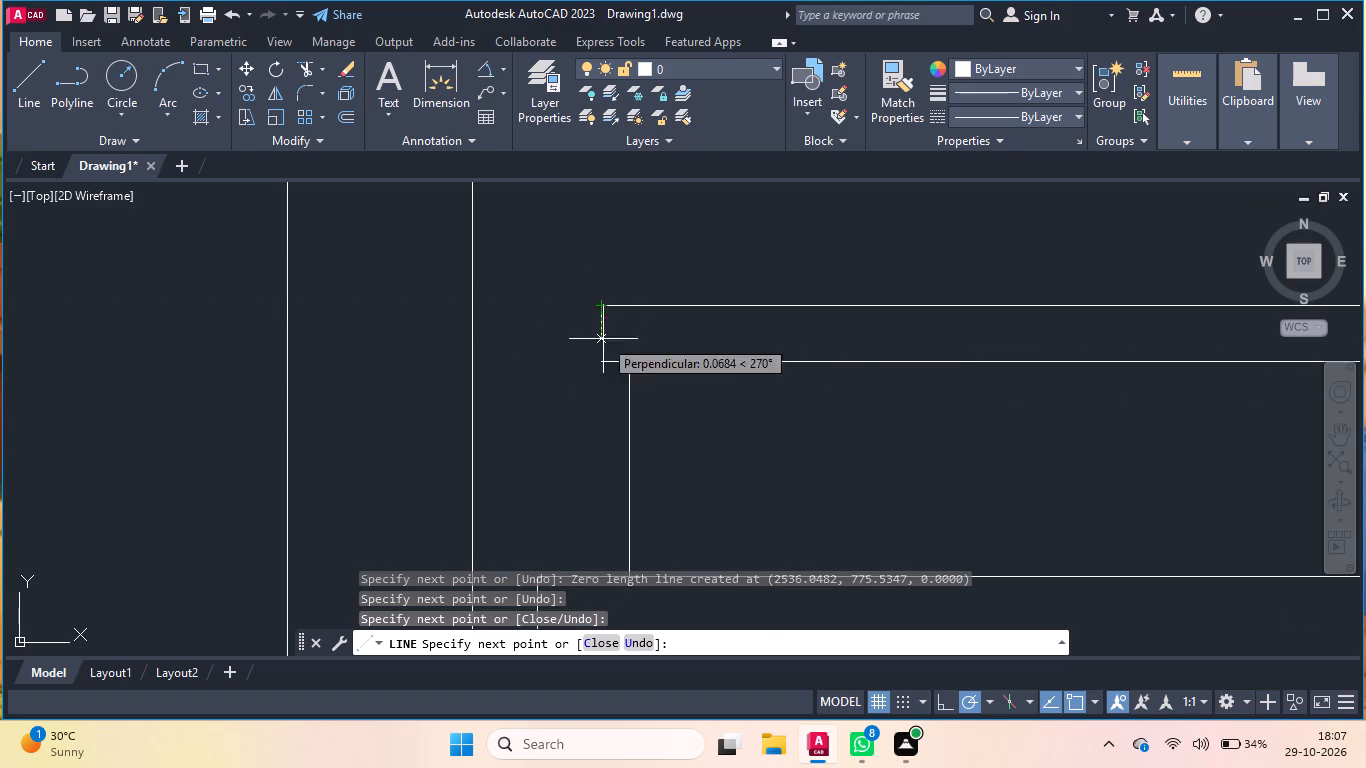
click(604, 357)
key(Return)
Trim the left vertical line where it pokes above the underside of the thin cap.
text(tr)
key(Return)
click(630, 357)
key(Return)
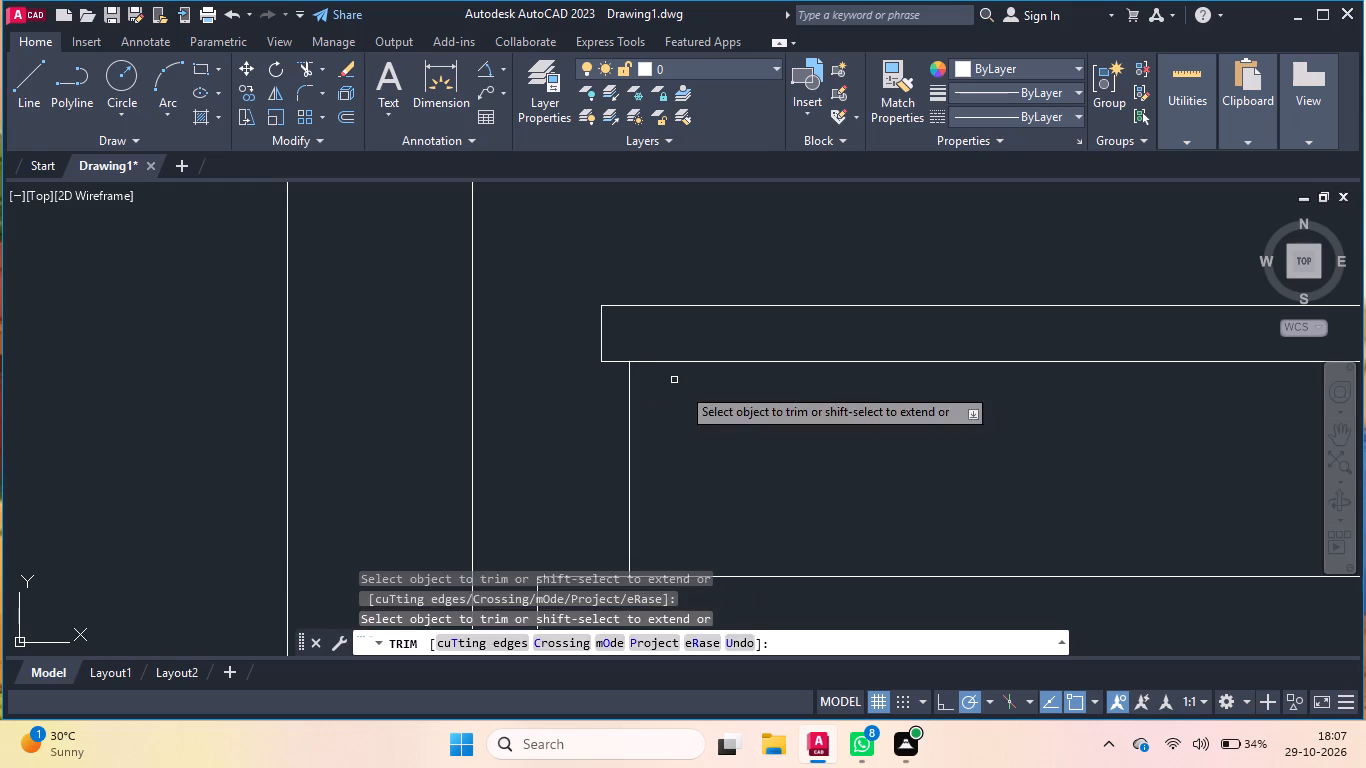
key(Return)
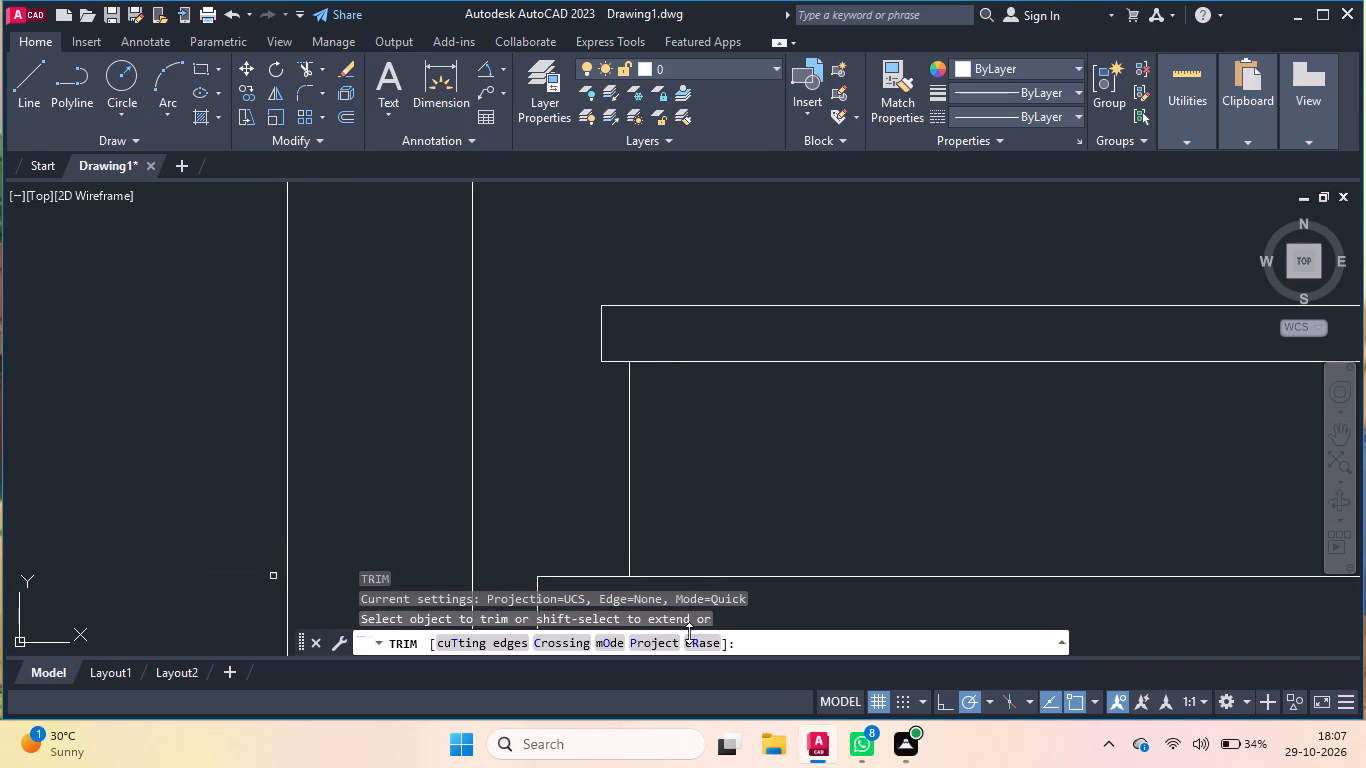
key(Return)
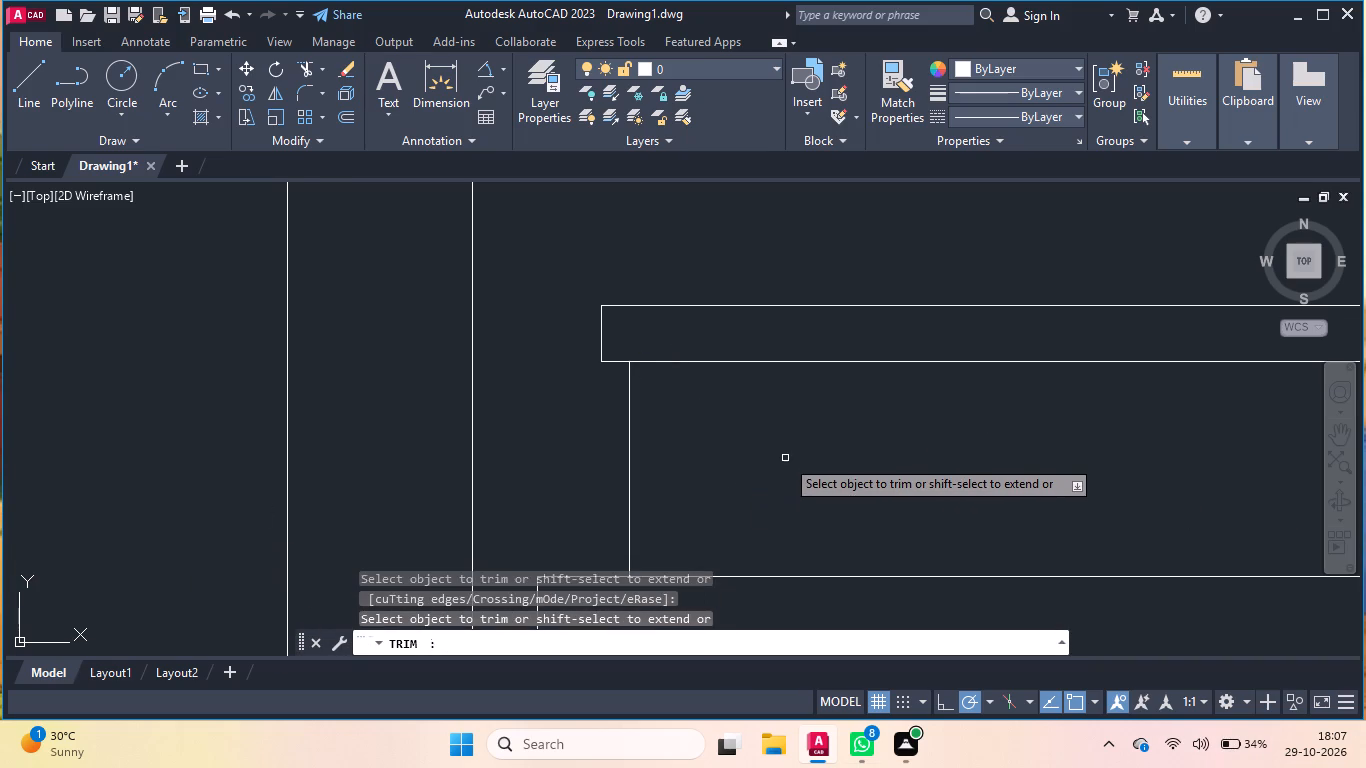
key(Return)
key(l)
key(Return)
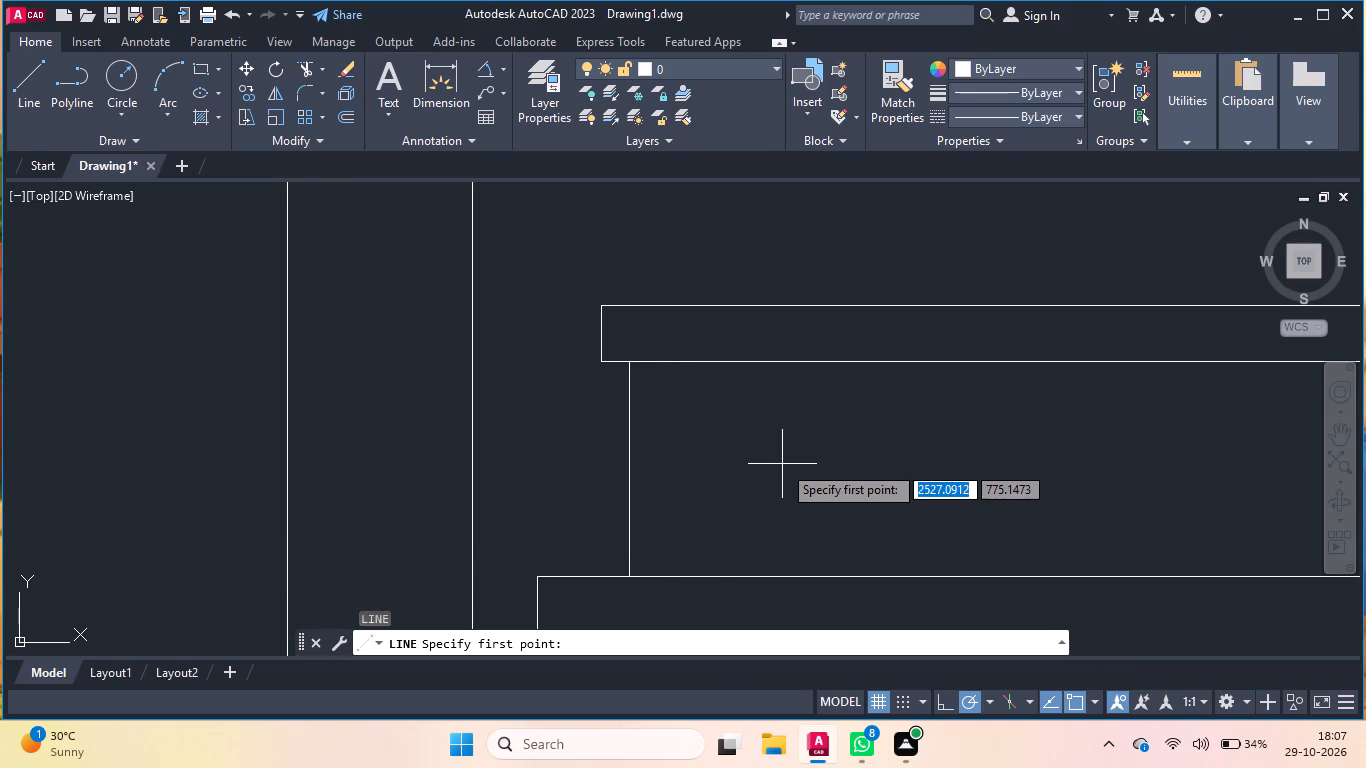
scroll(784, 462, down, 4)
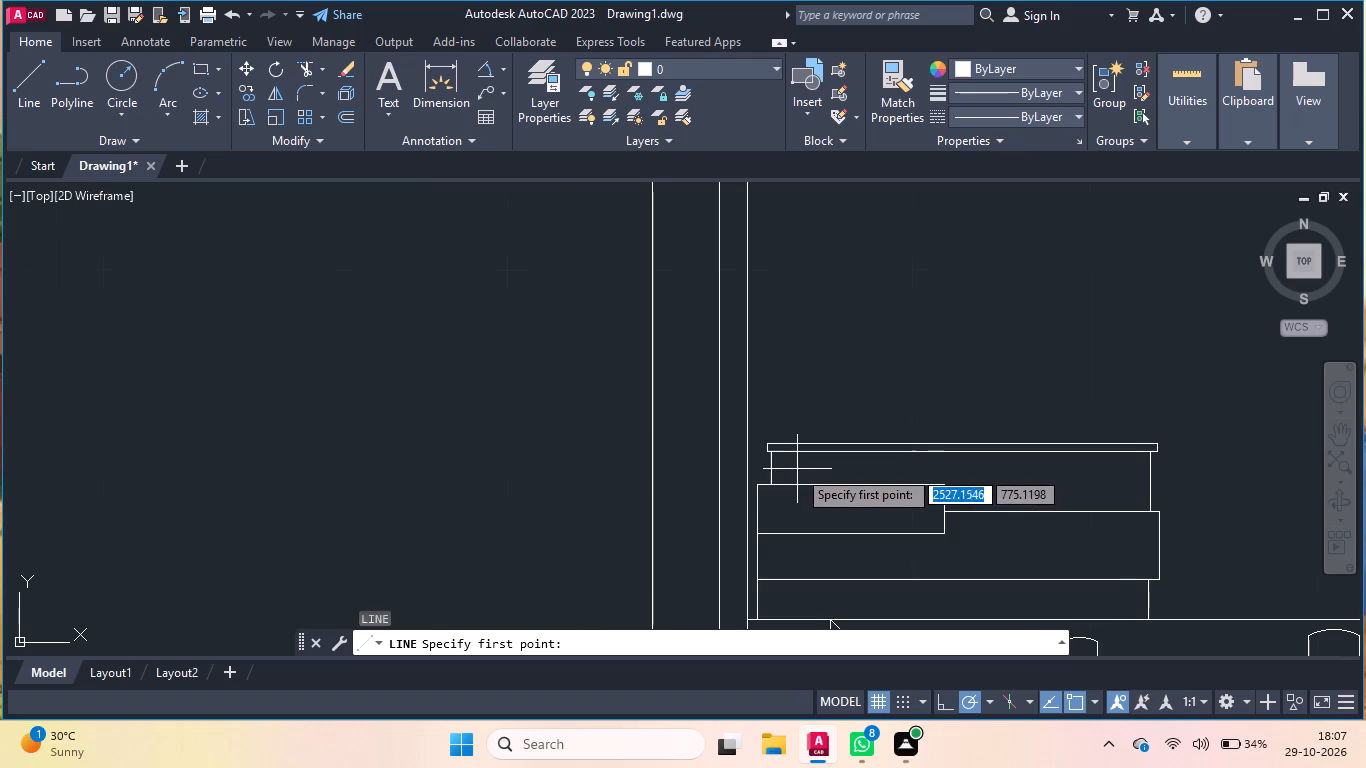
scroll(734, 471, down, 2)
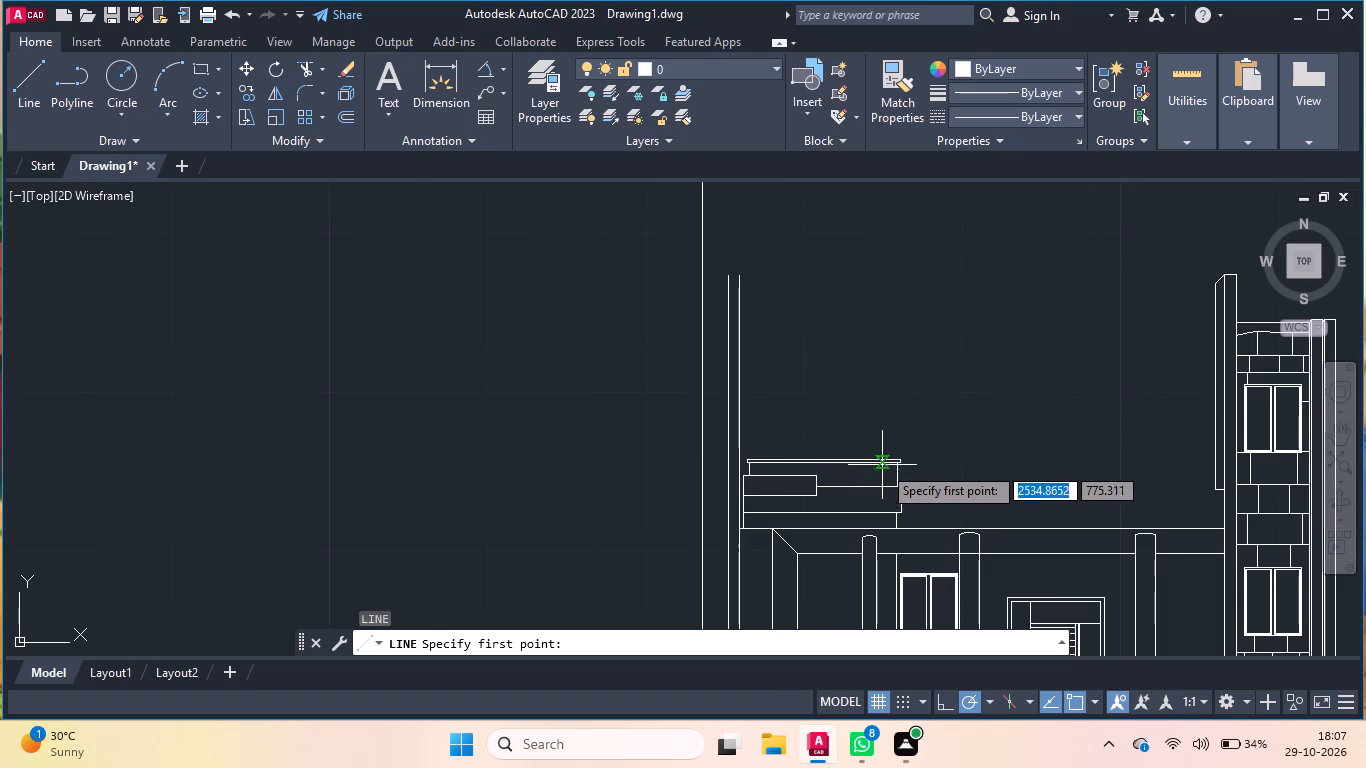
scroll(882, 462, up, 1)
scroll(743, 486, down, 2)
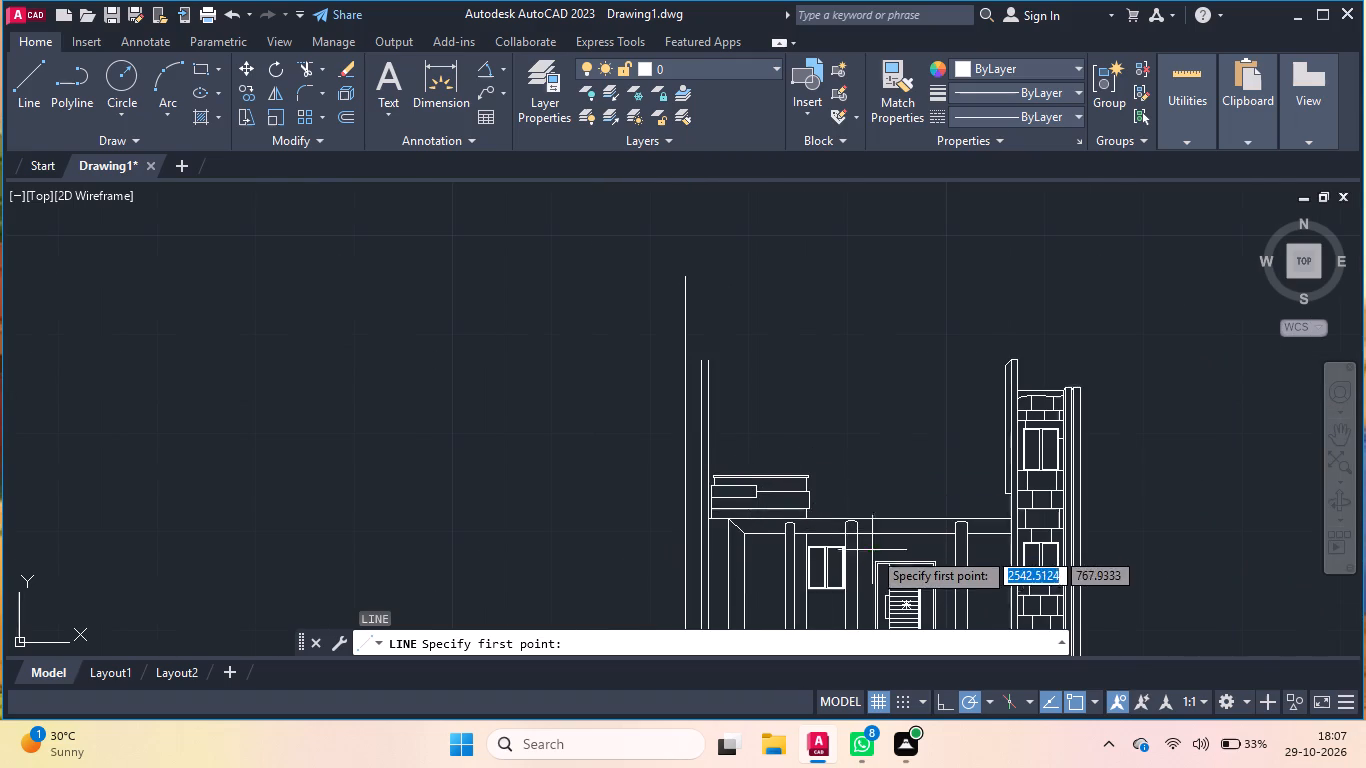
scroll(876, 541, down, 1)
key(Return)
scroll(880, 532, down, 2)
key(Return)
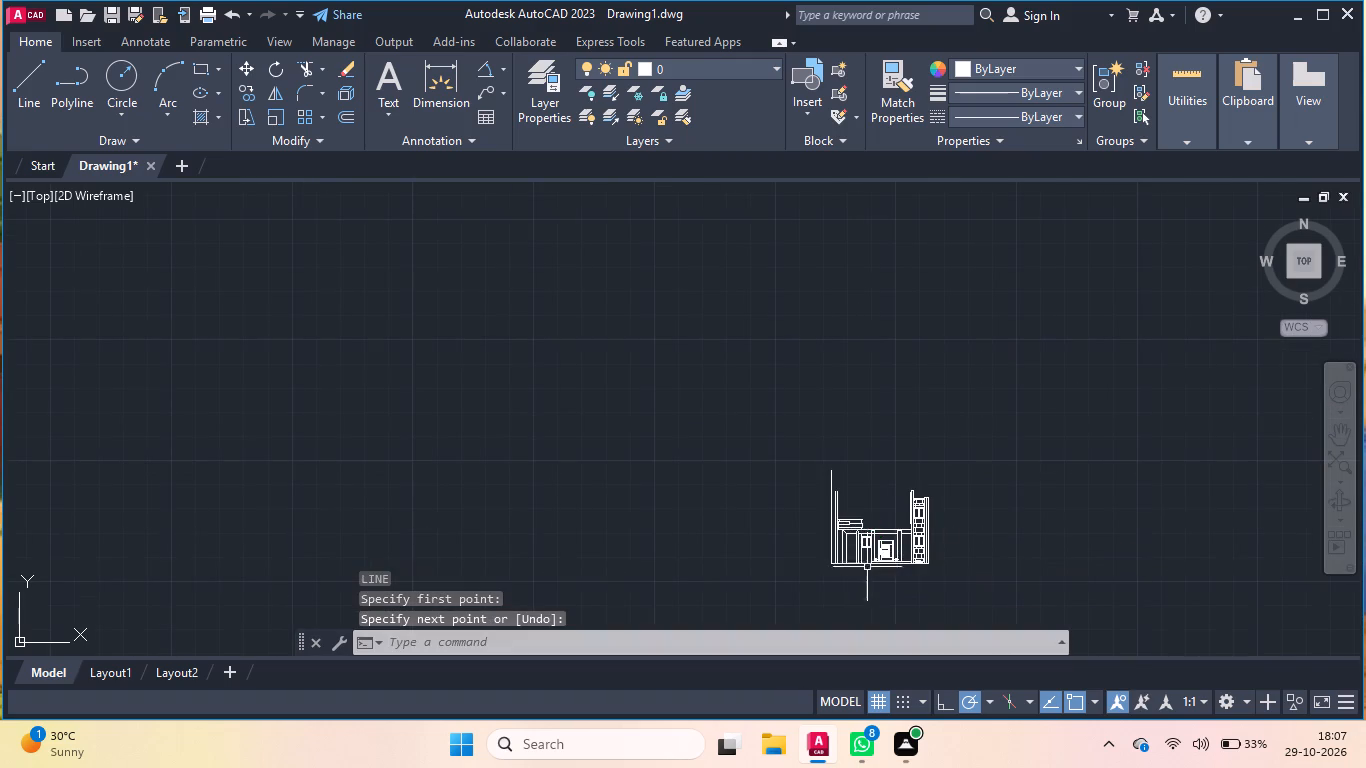
Copy the potted plant left of the entrance door onto the short upper block's top edge, near its left end.
scroll(868, 561, up, 5)
scroll(877, 592, down, 1)
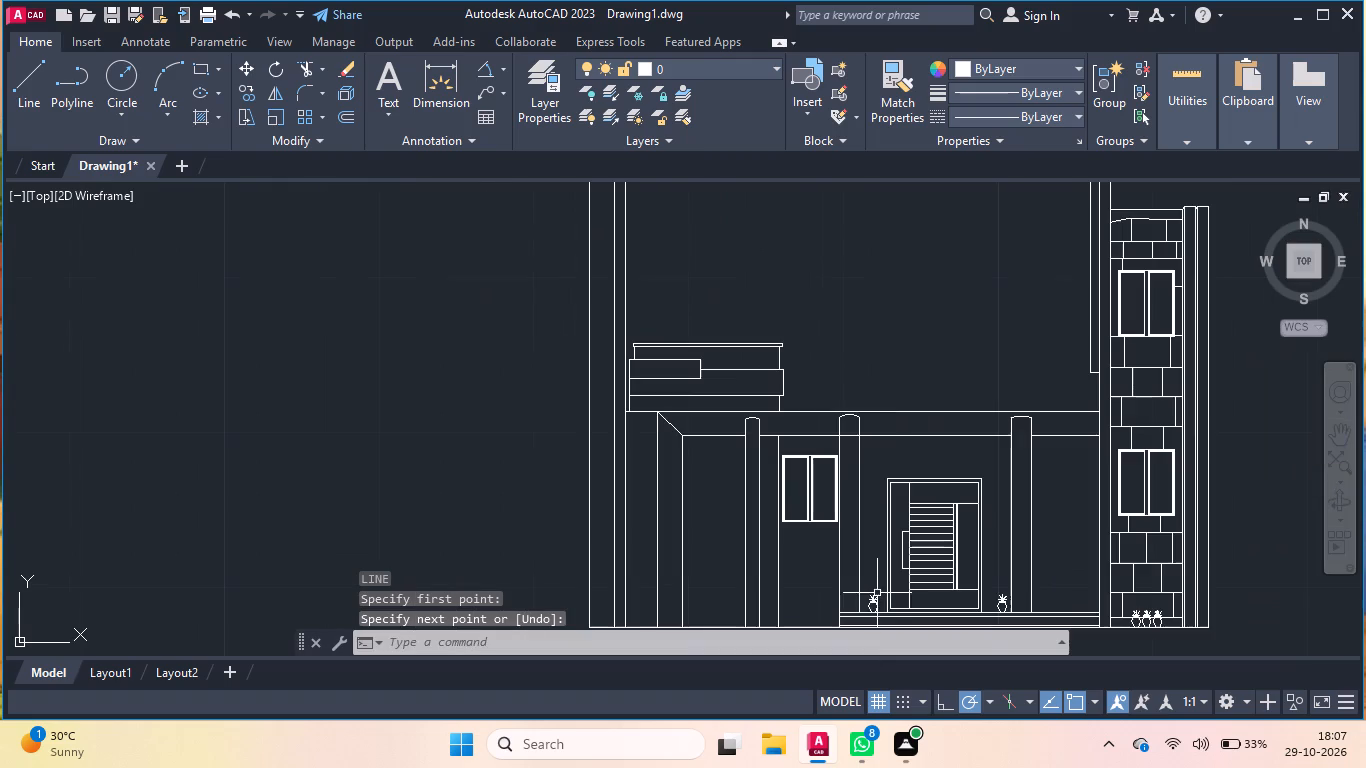
scroll(873, 614, up, 6)
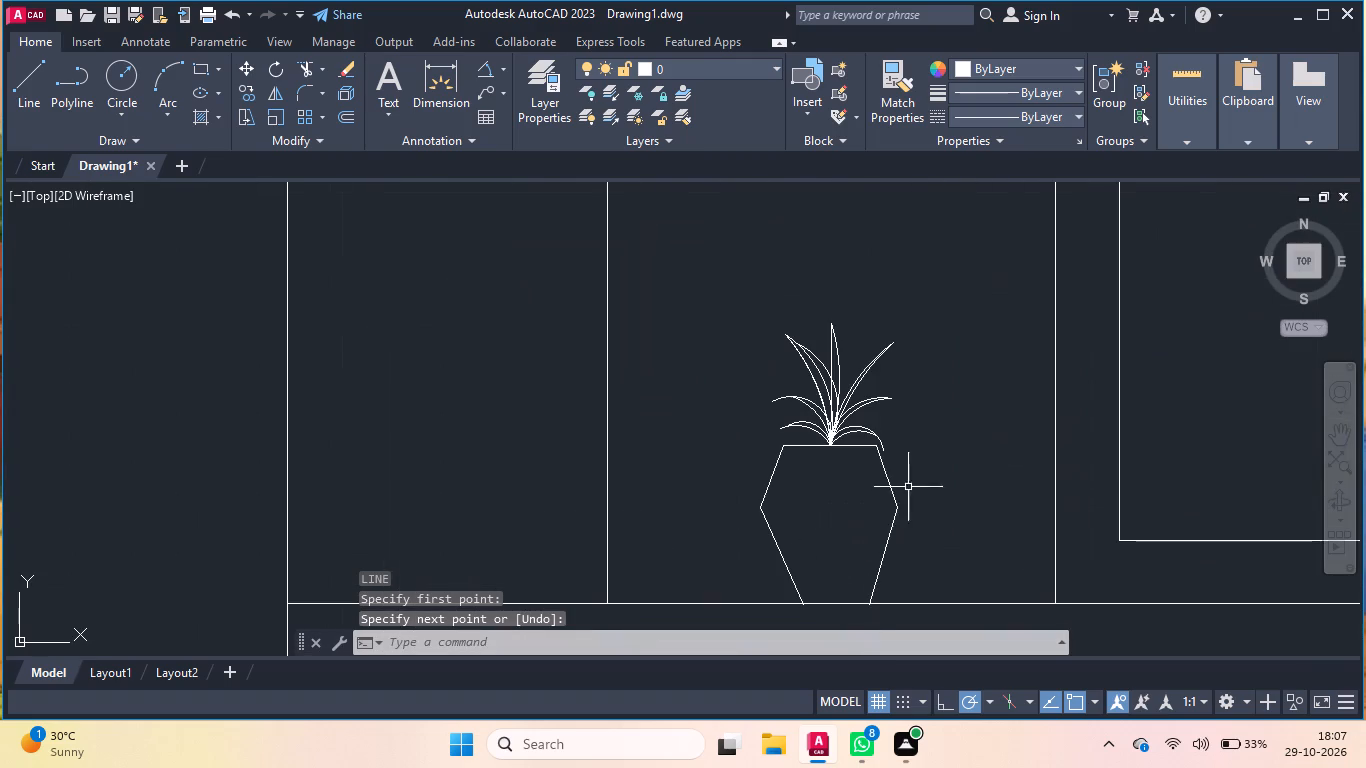
click(925, 341)
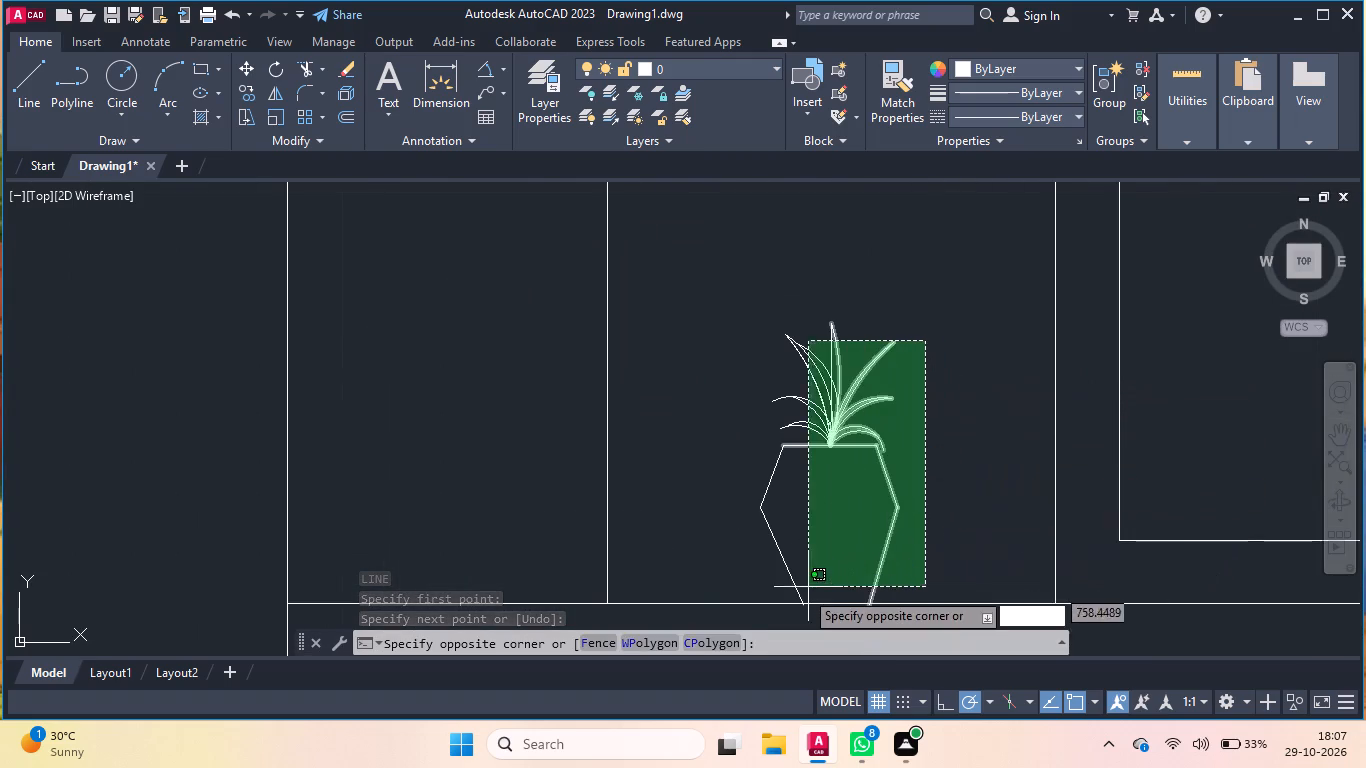
click(755, 580)
key(c)
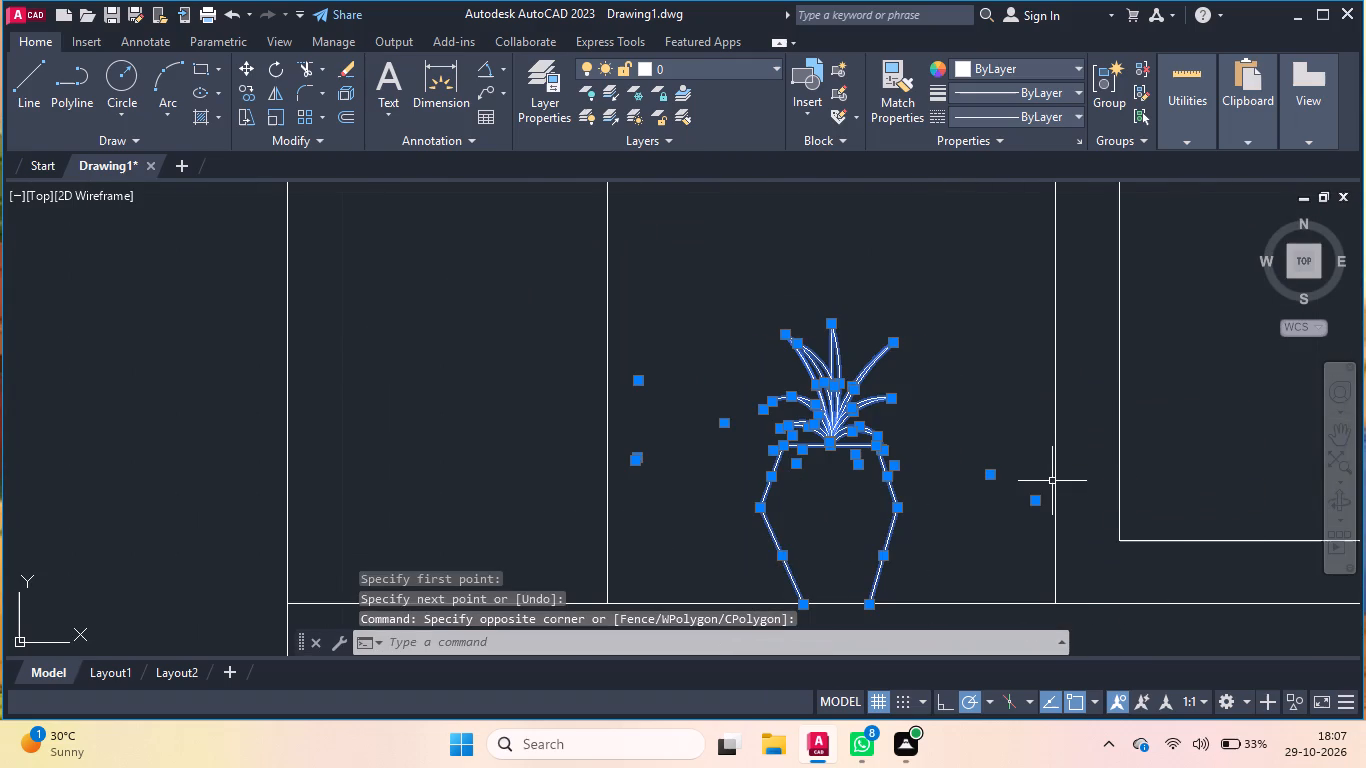
key(o)
key(Return)
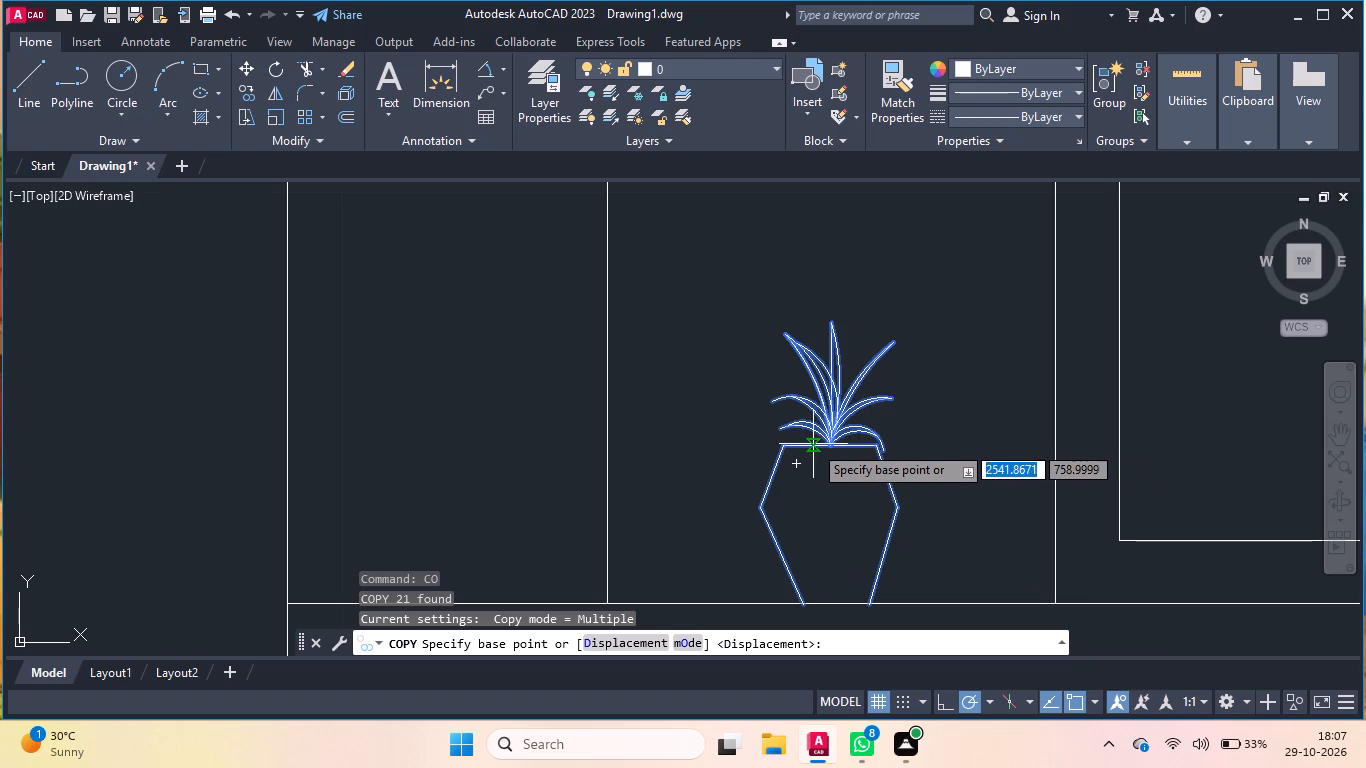
click(822, 444)
scroll(831, 483, down, 1)
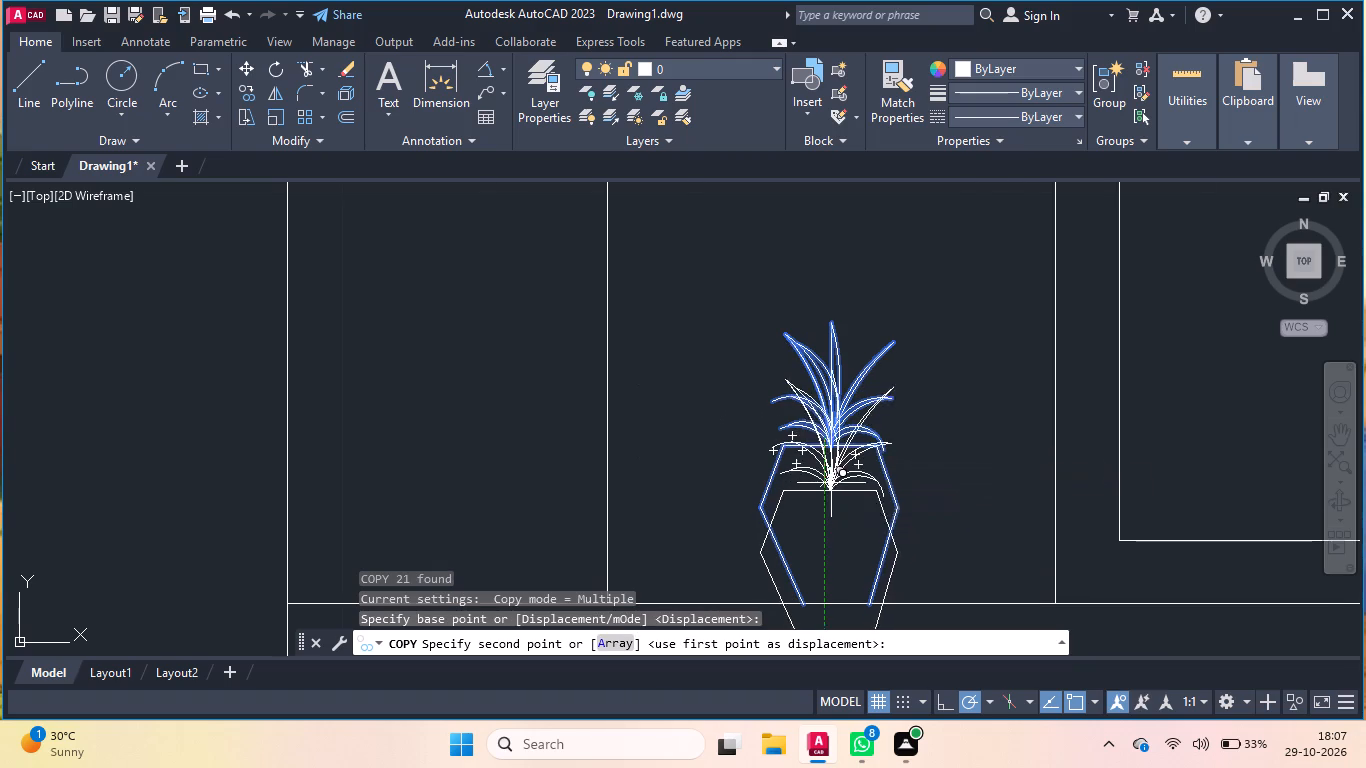
scroll(831, 483, down, 6)
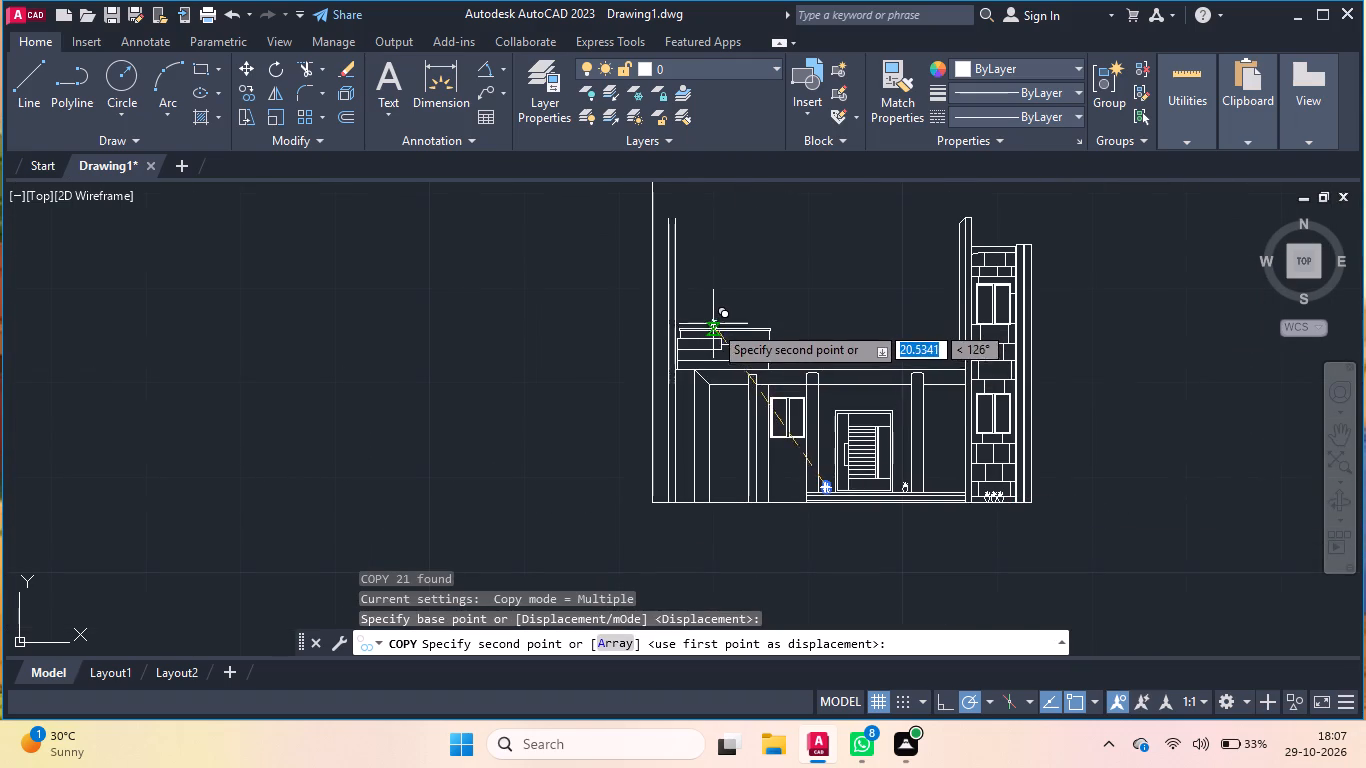
scroll(713, 324, up, 2)
scroll(630, 334, up, 3)
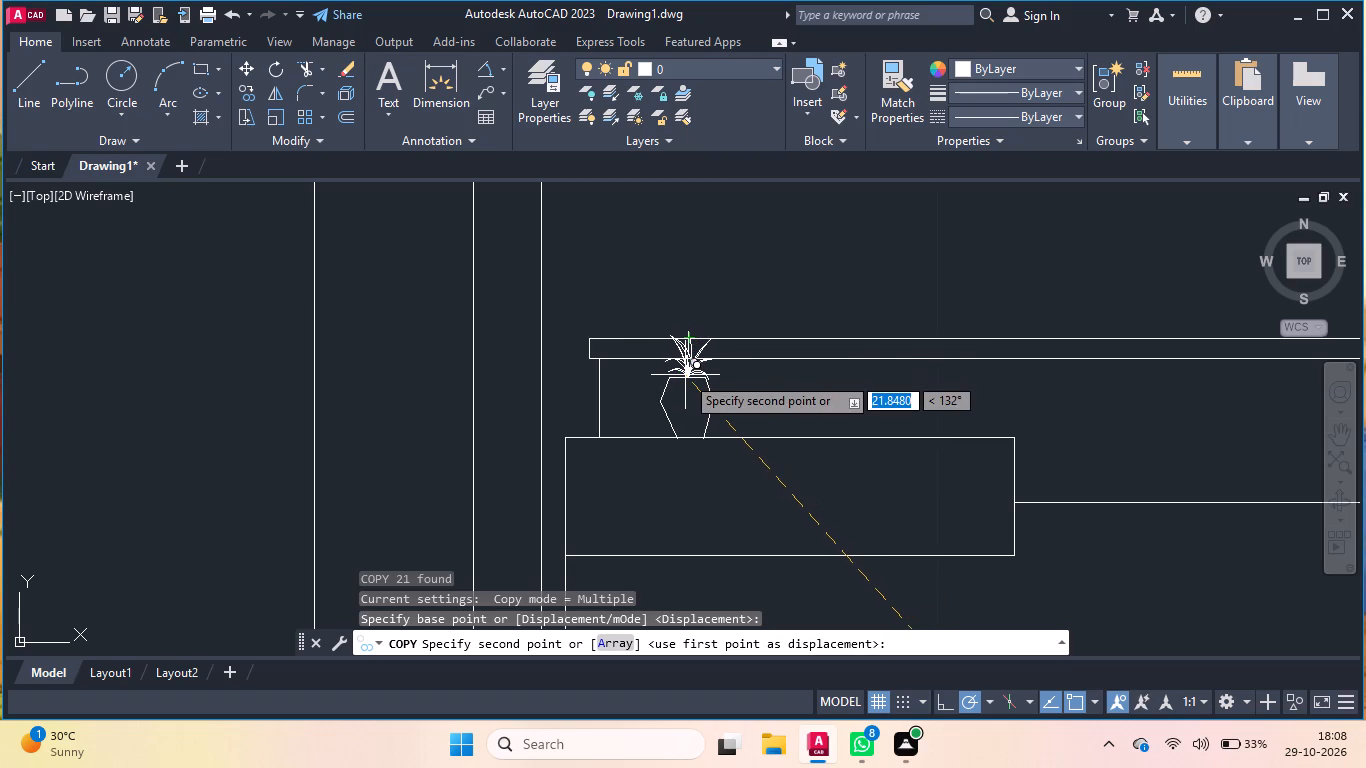
double_click(685, 375)
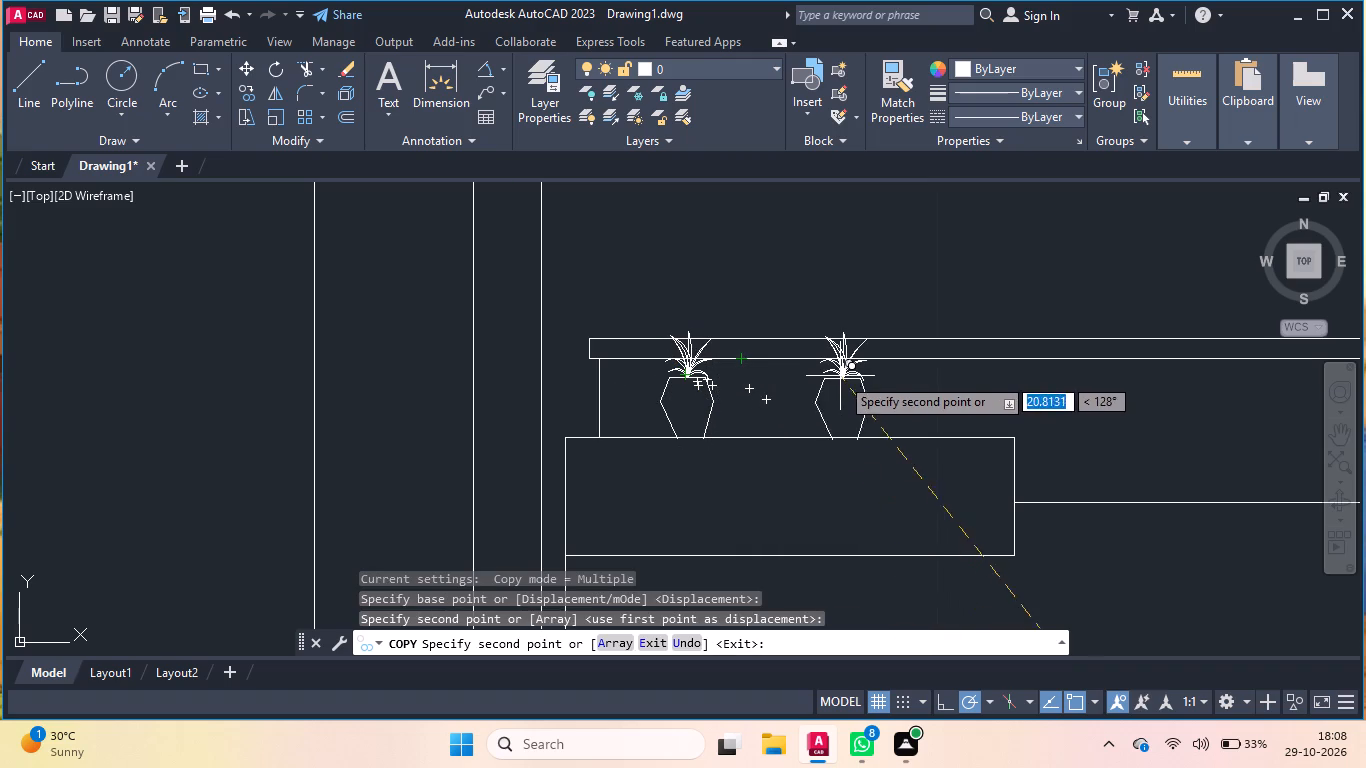
scroll(848, 386, down, 2)
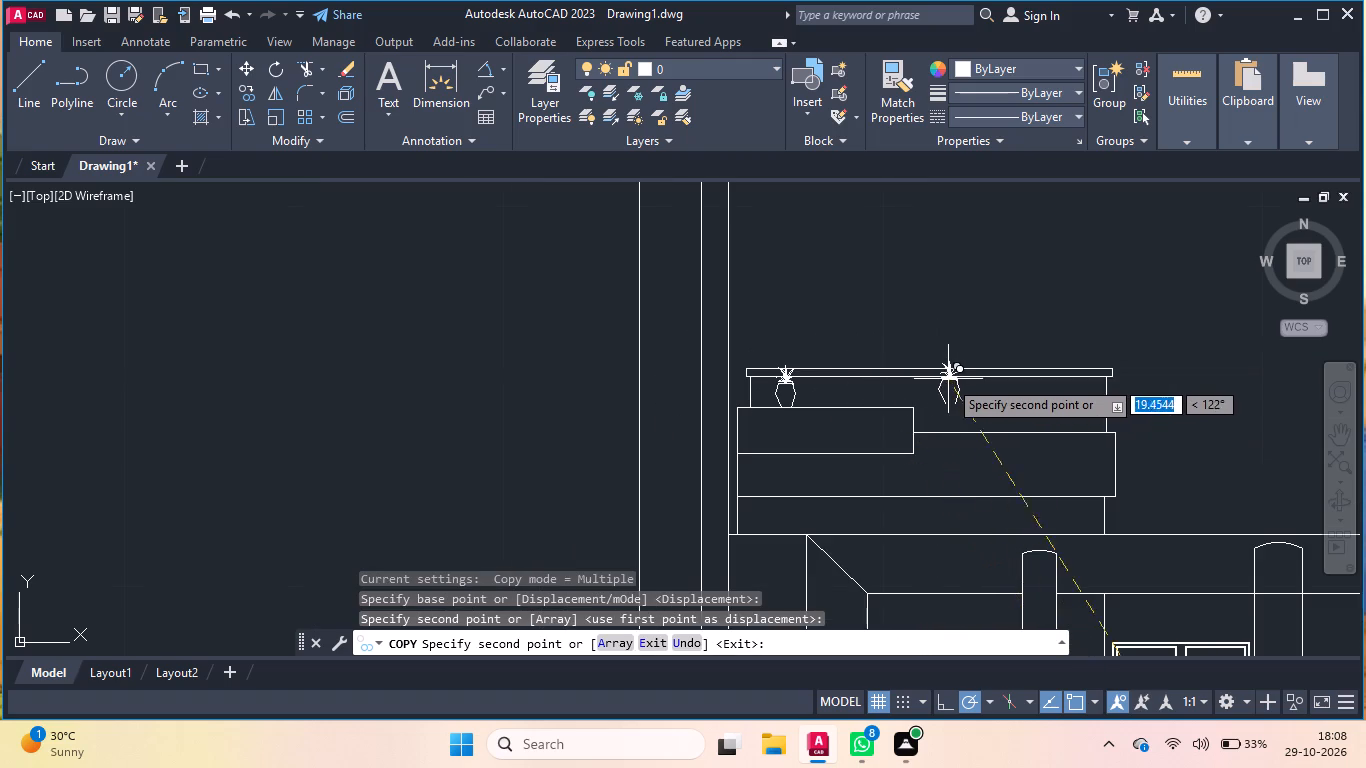
key(Return)
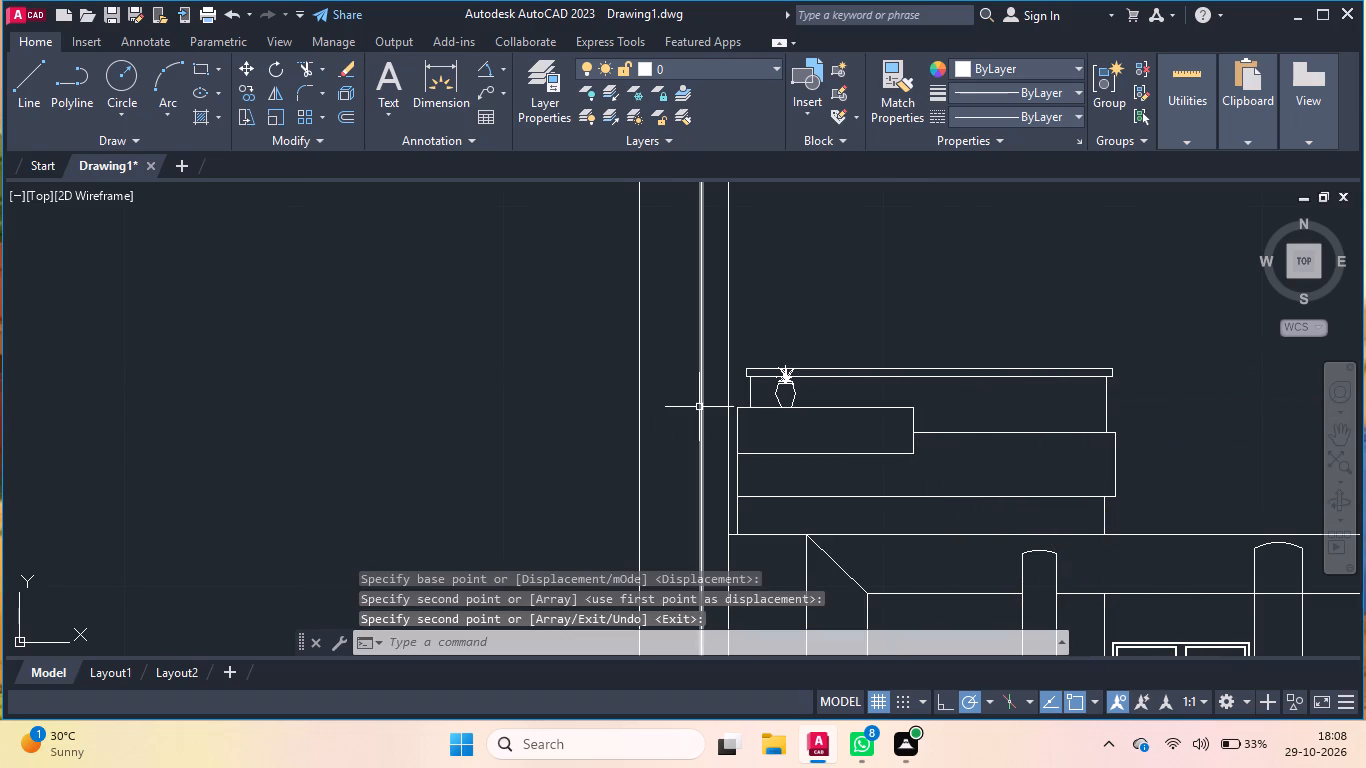
key(Return)
scroll(683, 403, down, 1)
key(Return)
Draw a slant-topped panel around the copied plant: about 7.9 units up, 2.9 units sloping down right, then 5.7 units down to the short block.
key(l)
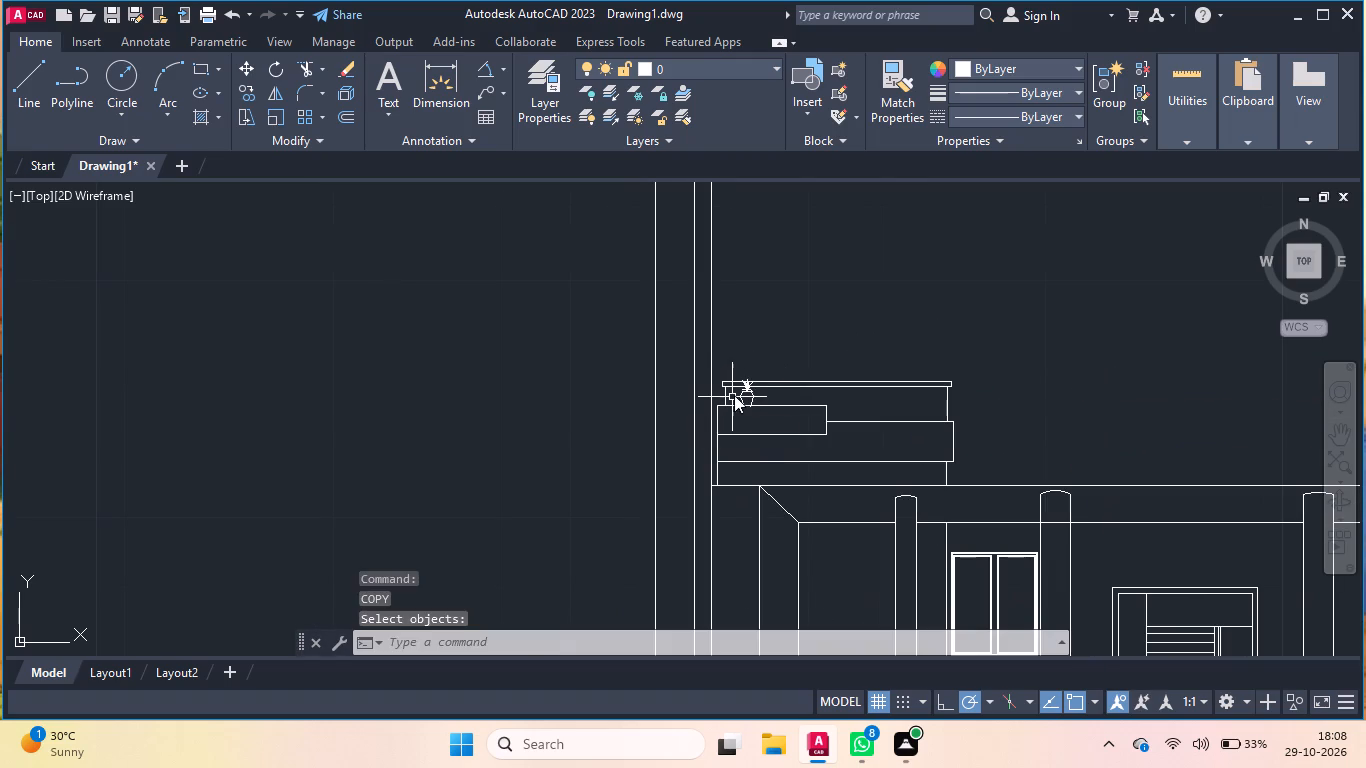
key(Return)
scroll(740, 390, down, 2)
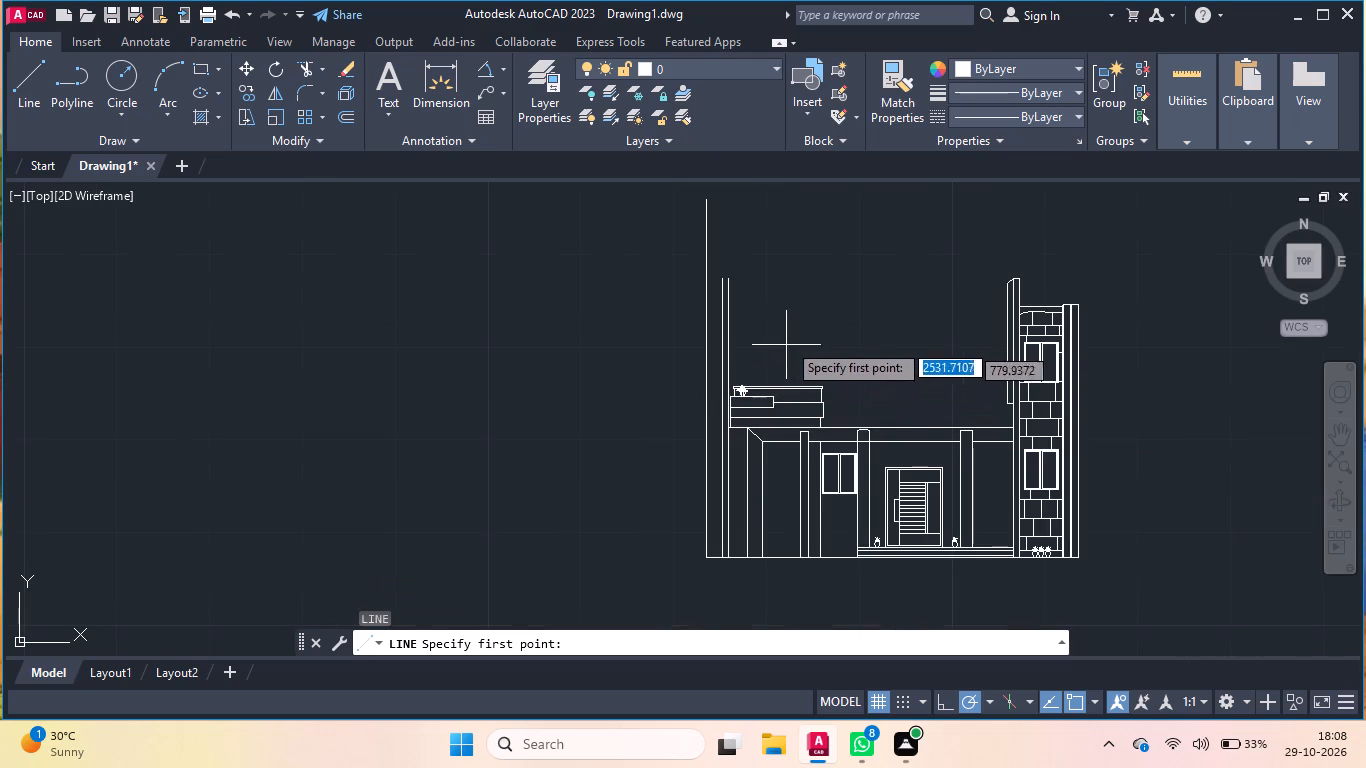
scroll(866, 322, up, 2)
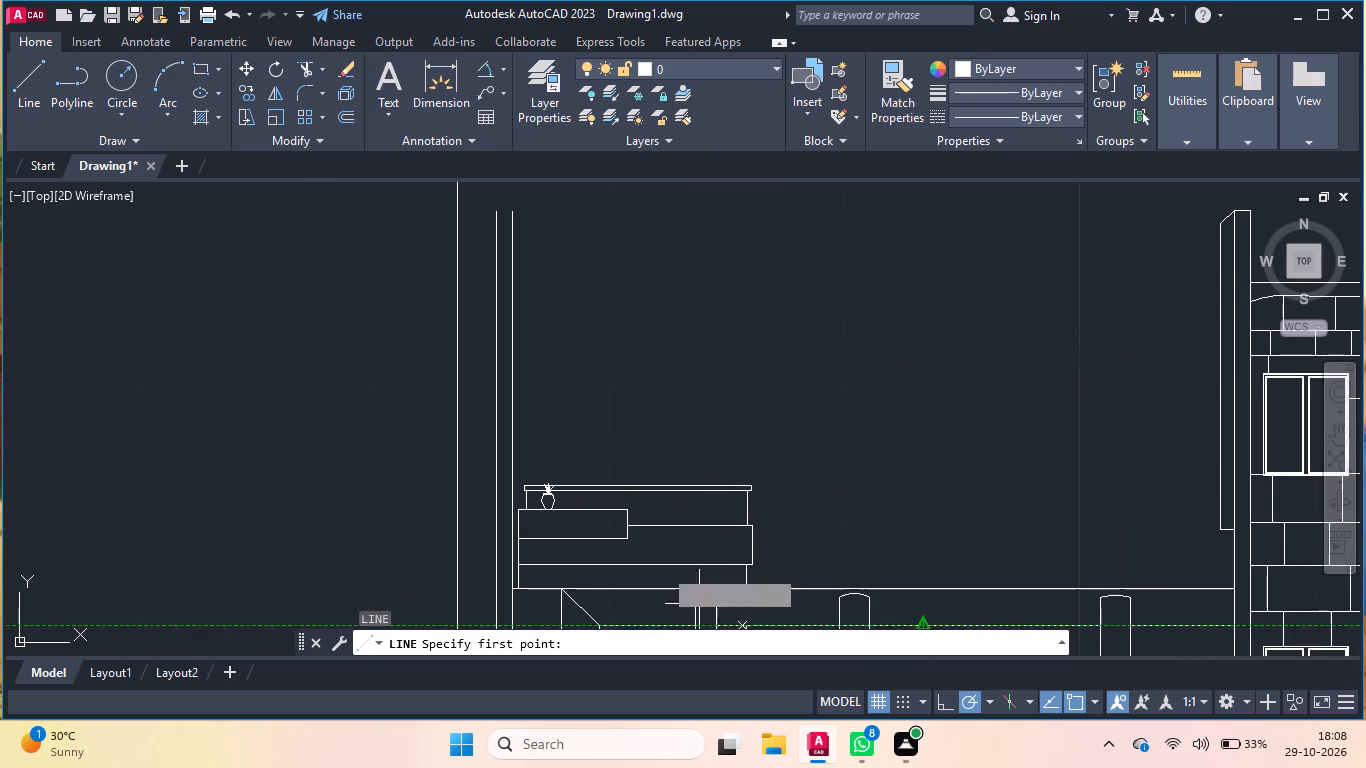
scroll(534, 483, up, 2)
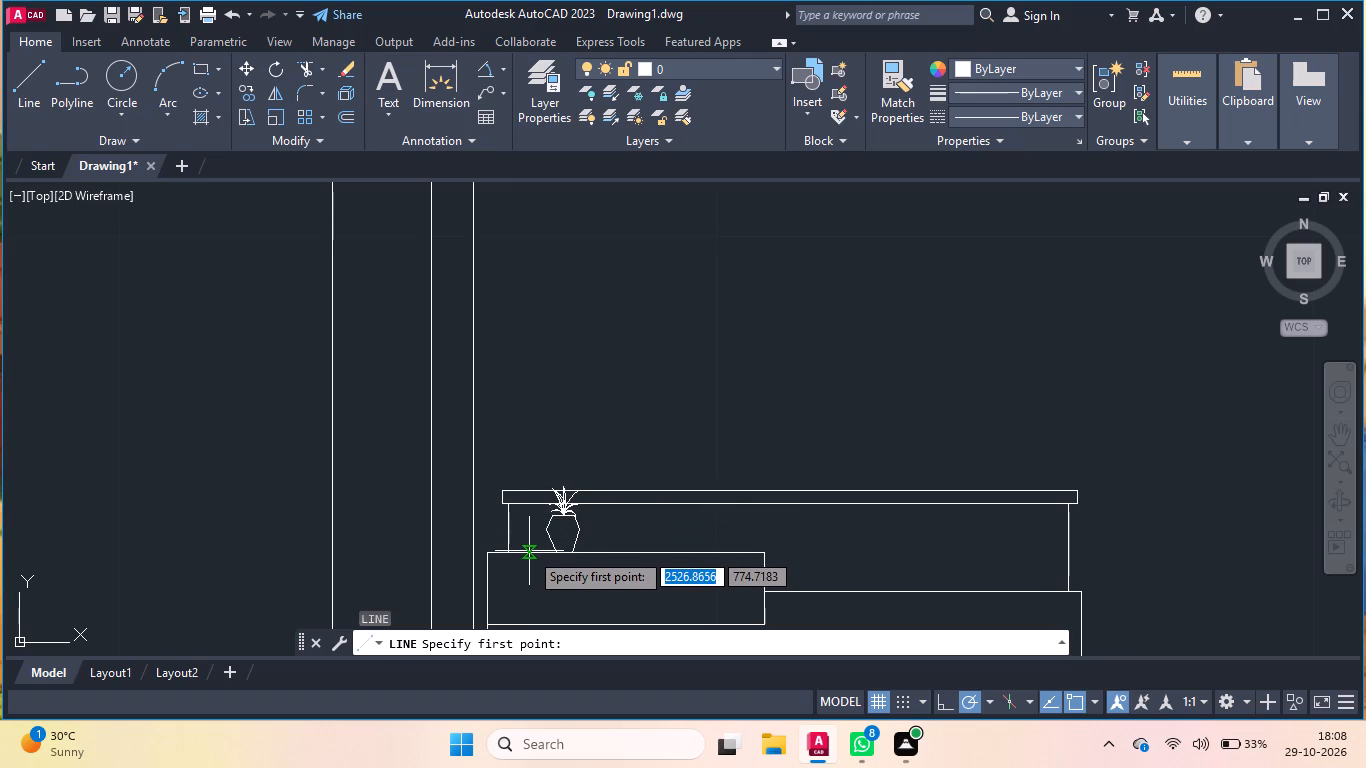
click(525, 550)
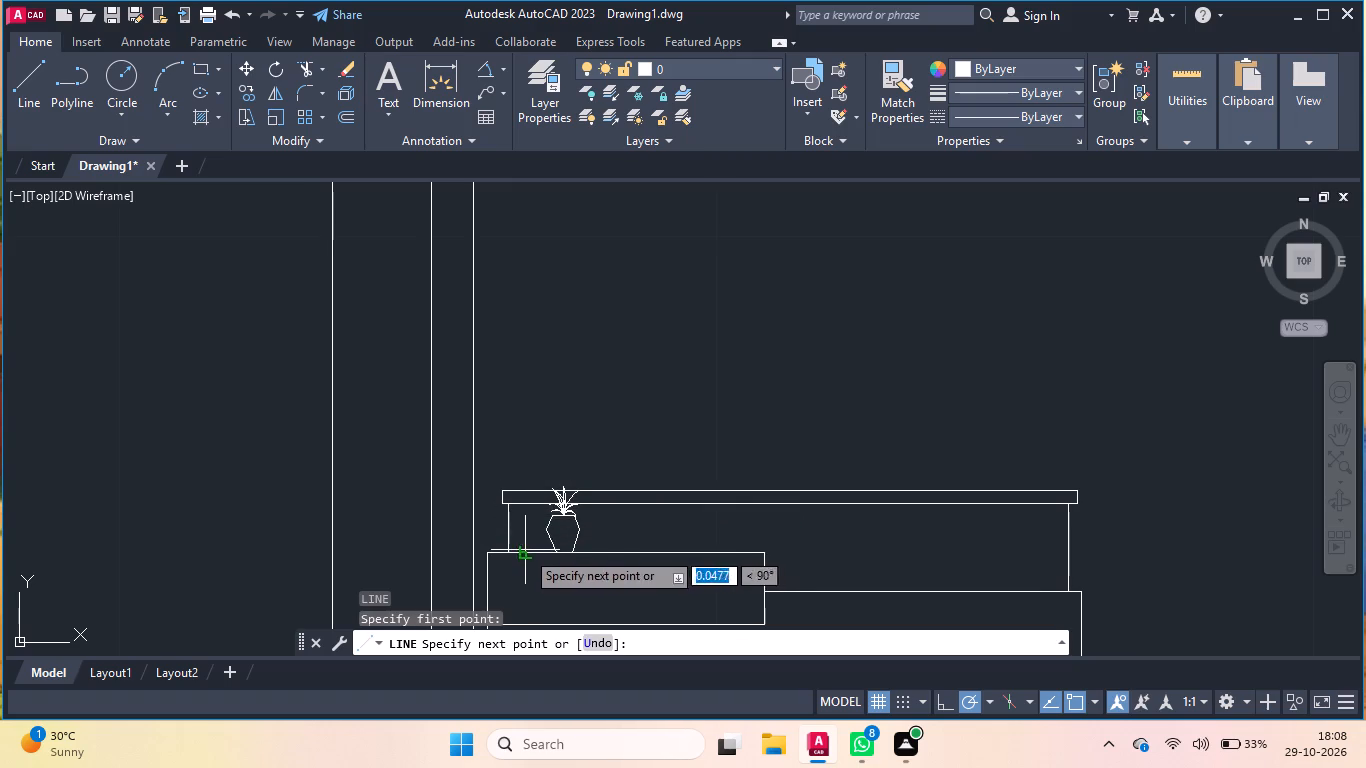
scroll(540, 458, down, 1)
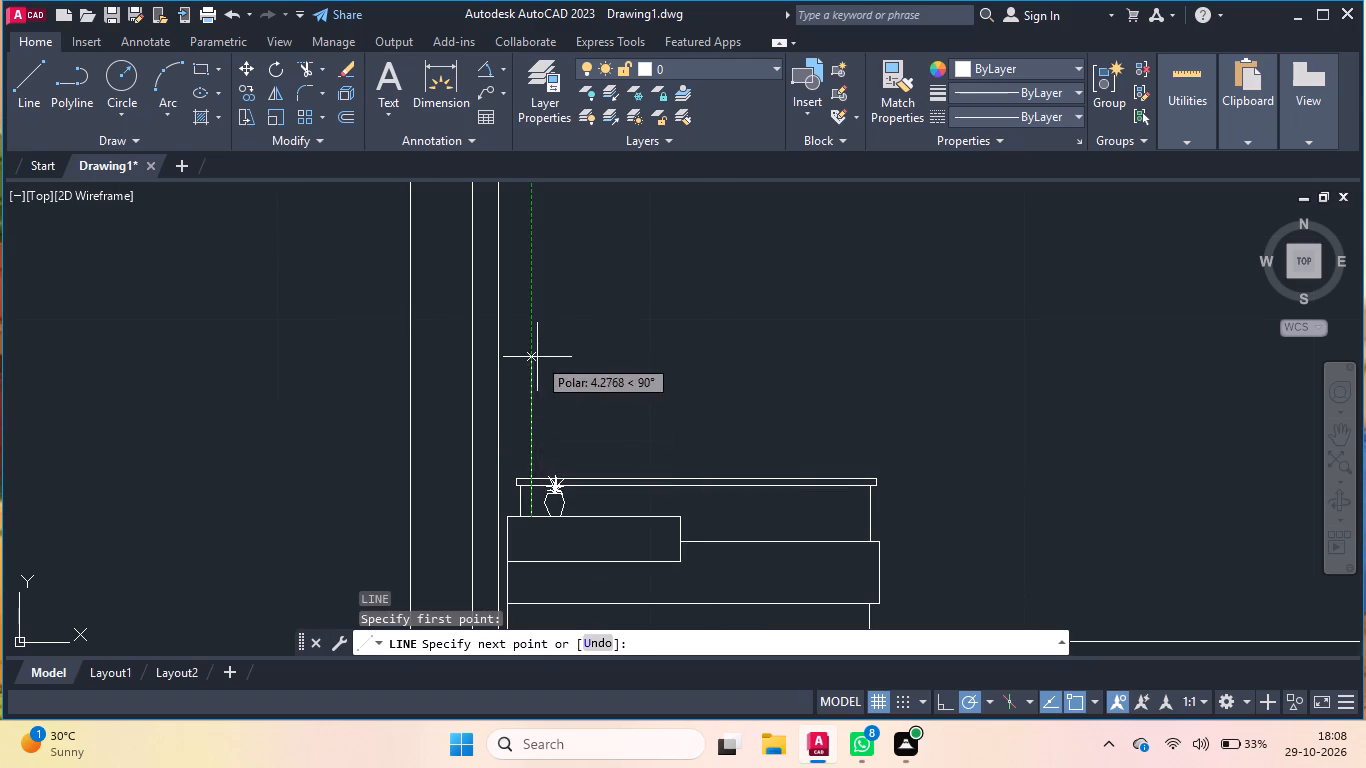
scroll(433, 433, down, 3)
scroll(464, 402, up, 1)
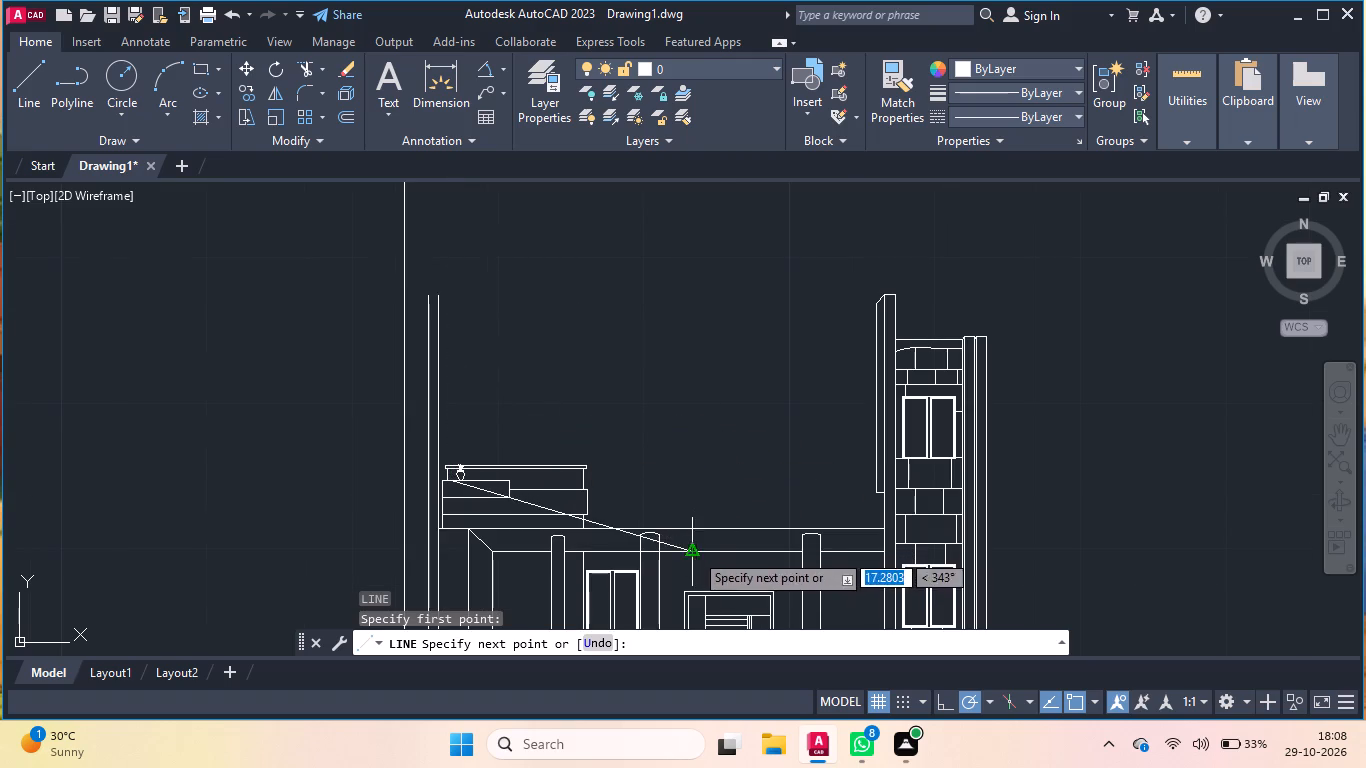
click(454, 366)
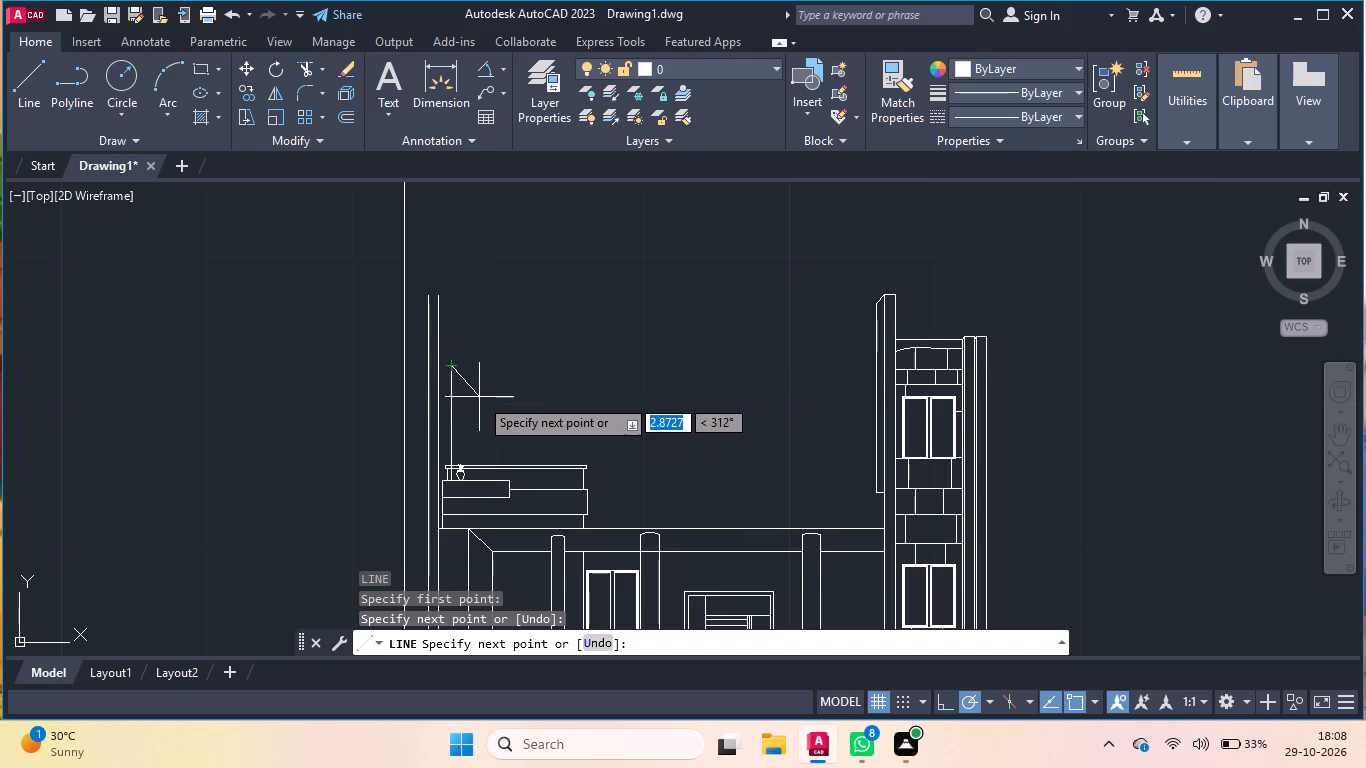
click(479, 397)
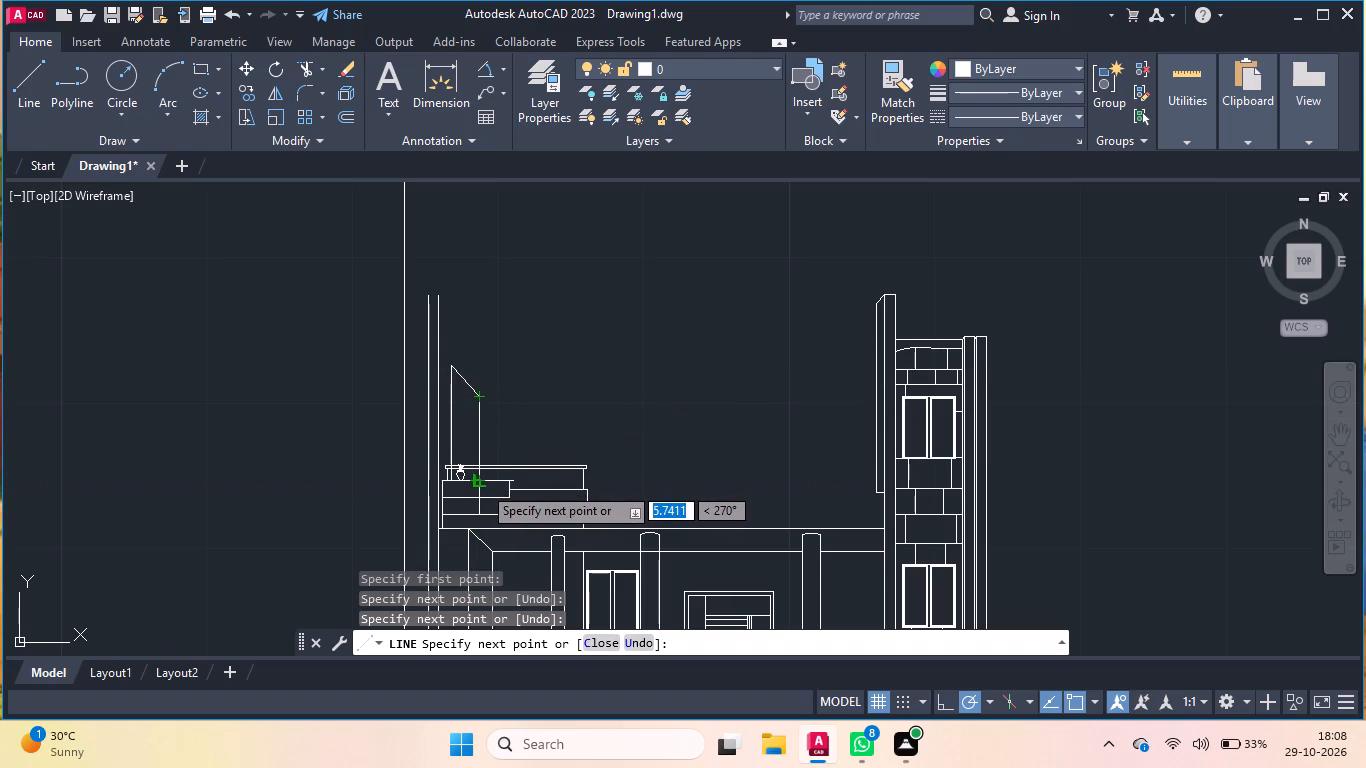
click(484, 488)
key(Return)
Trim the slant-topped panel's right vertical line where it crosses the thin cap.
scroll(485, 465, up, 3)
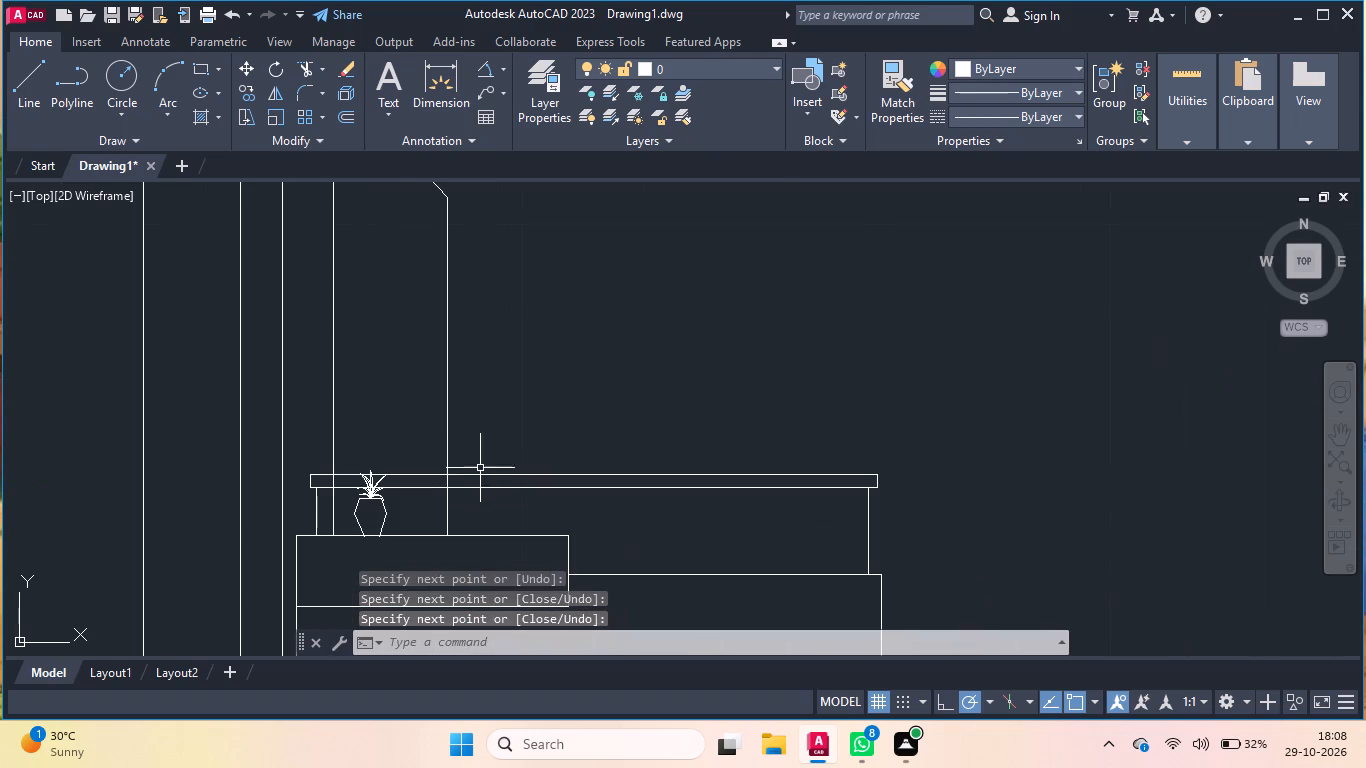
scroll(445, 475, up, 4)
key(t)
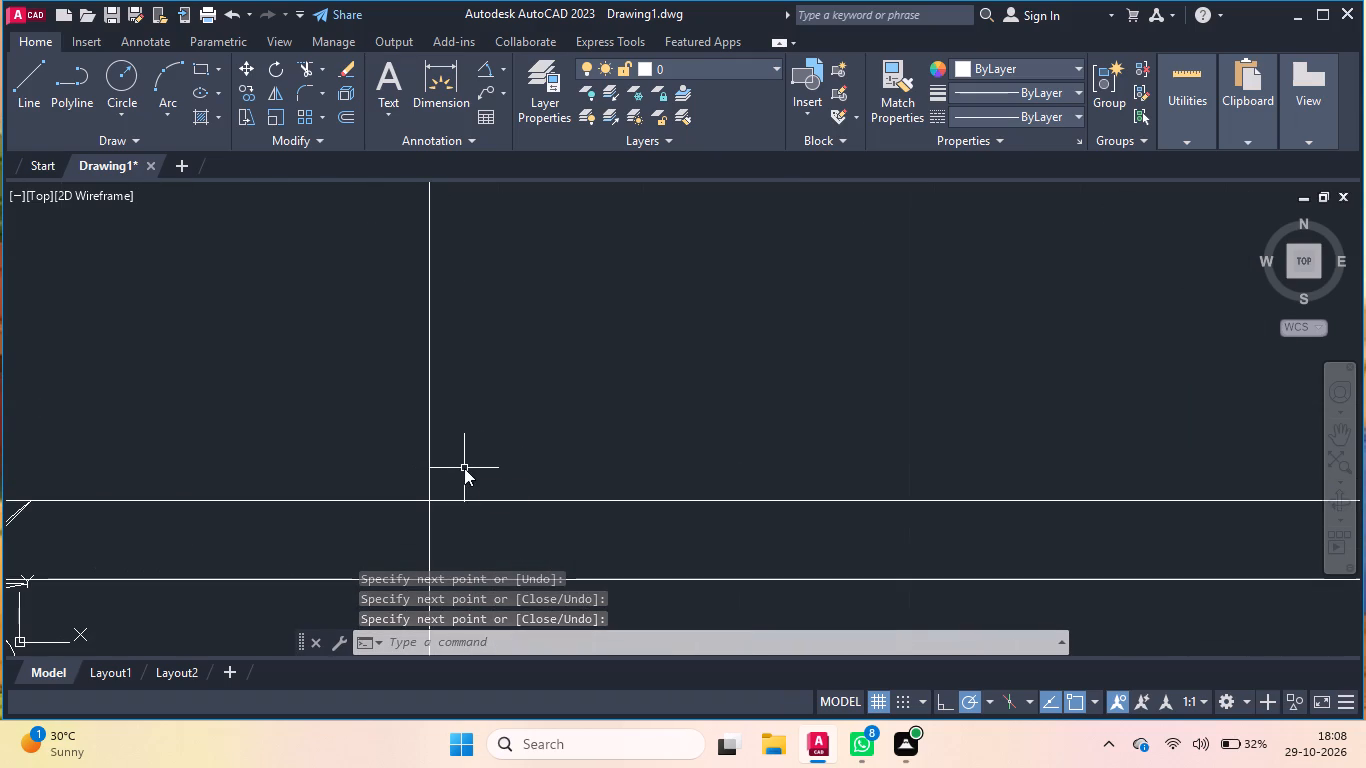
key(r)
key(Return)
click(431, 516)
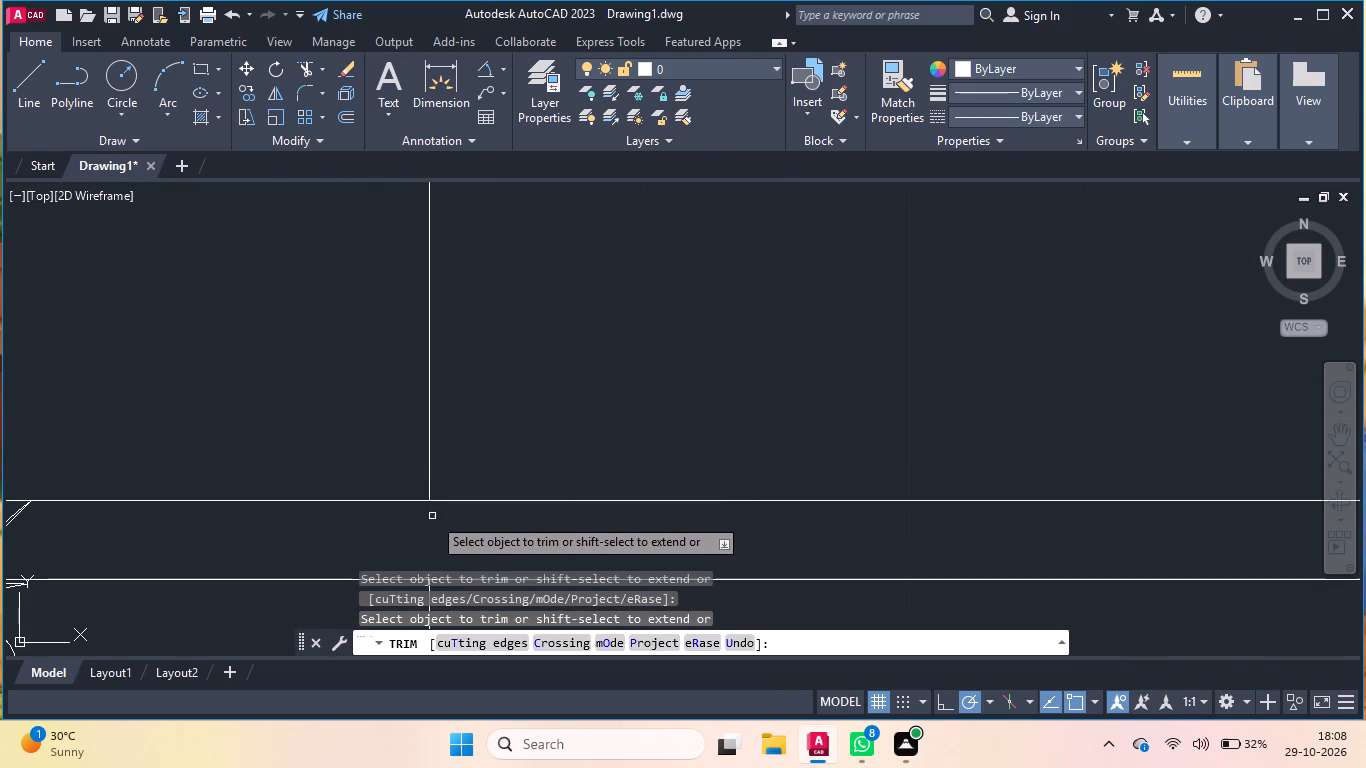
key(Return)
Draw a second sloping line about 2.8 units long just below the panel's slanted top, between its two vertical sides.
scroll(529, 452, down, 3)
key(l)
key(Return)
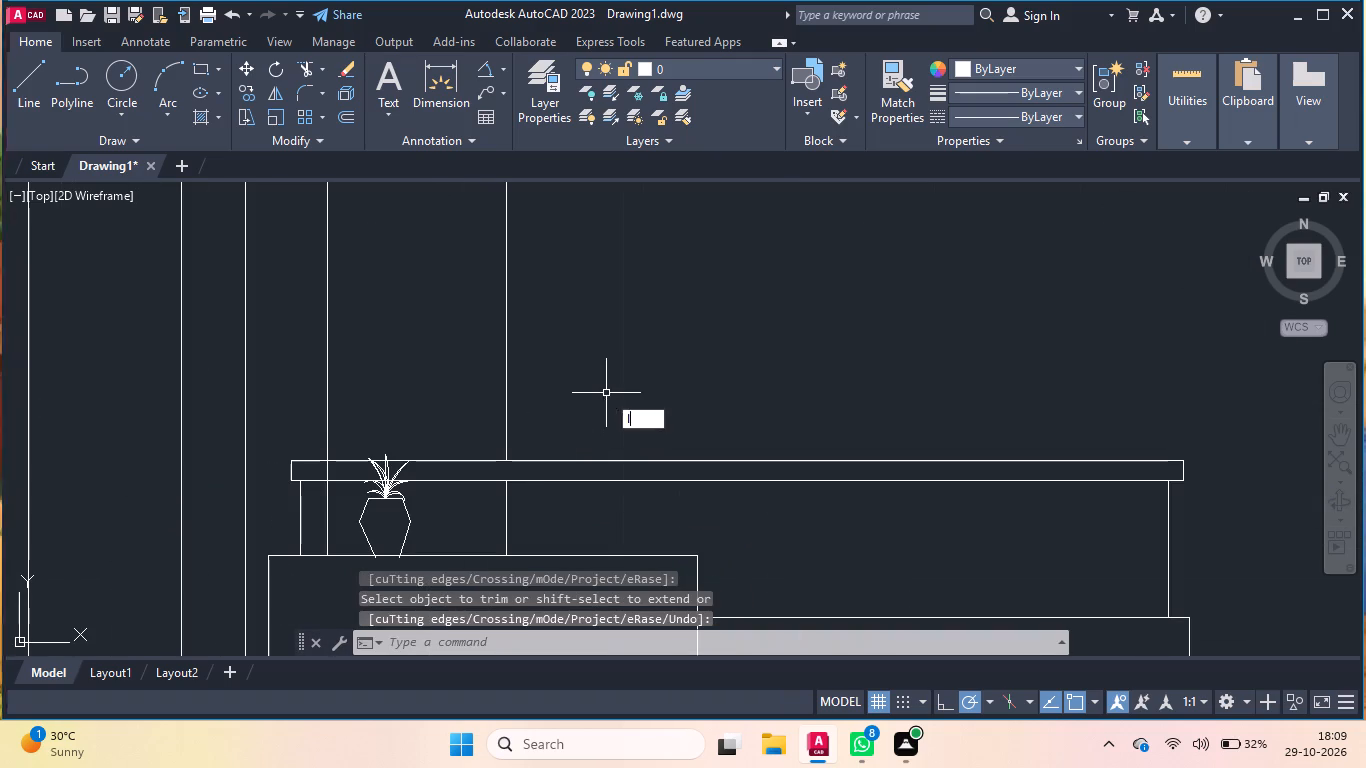
scroll(601, 397, down, 3)
scroll(577, 281, up, 2)
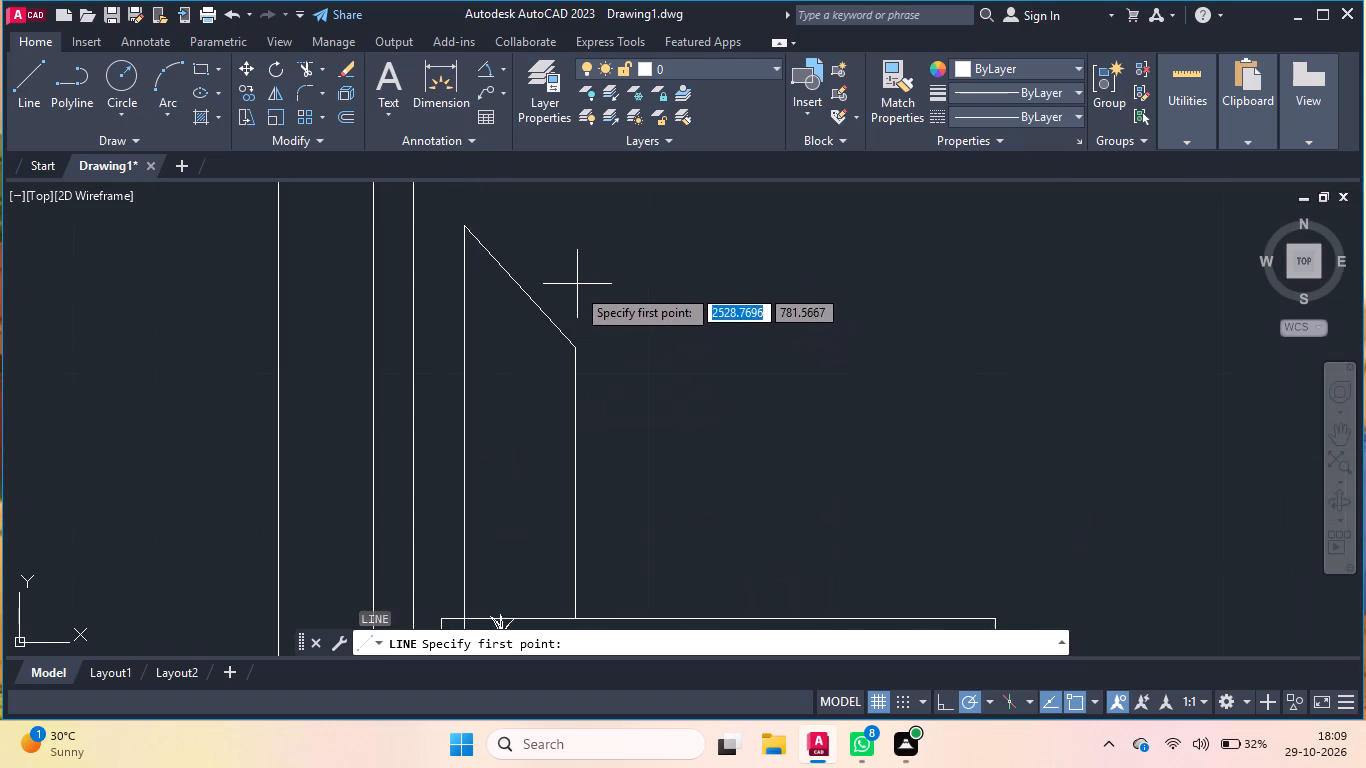
scroll(561, 355, up, 1)
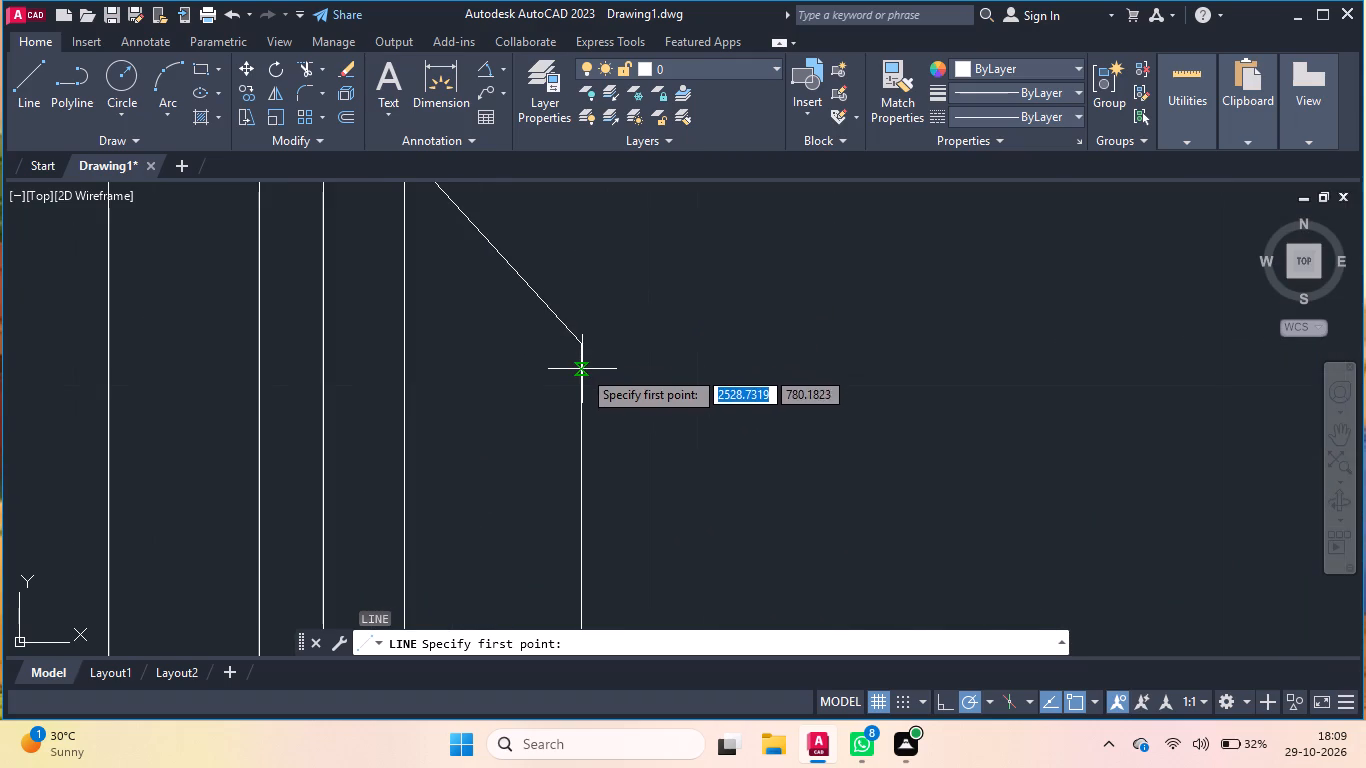
click(581, 359)
scroll(565, 366, down, 1)
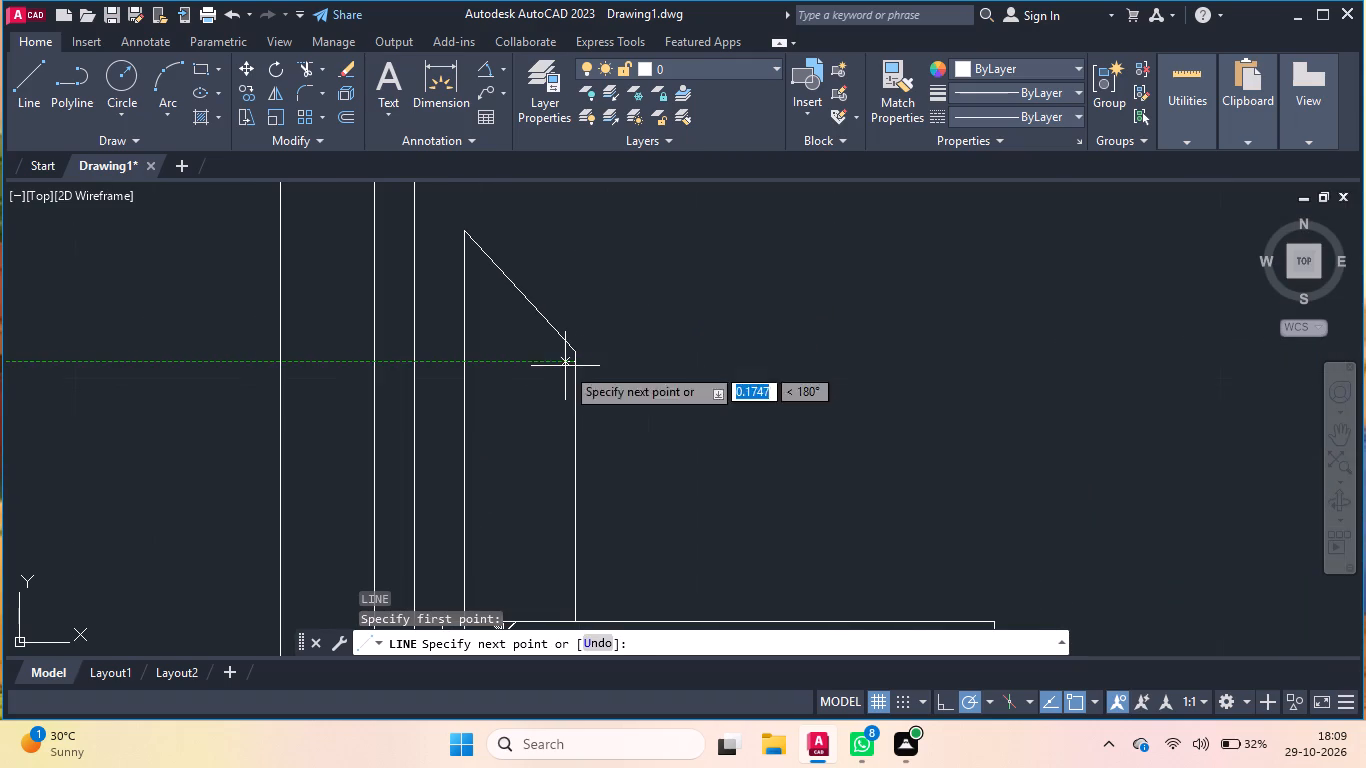
click(464, 241)
key(Return)
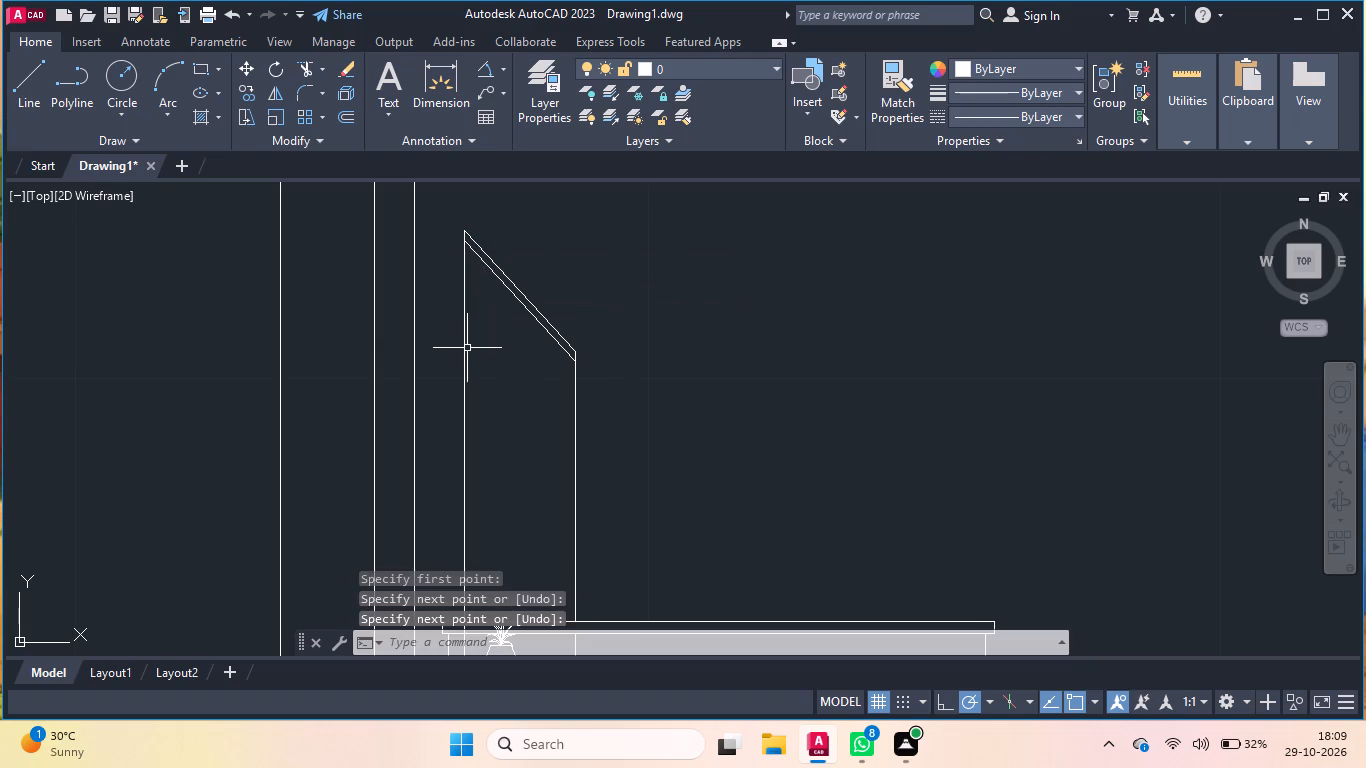
Draw a line from the panel's upper right corner about 5.3 units right, continuing about 4.7 units down to the thin cap.
key(Return)
scroll(481, 356, down, 1)
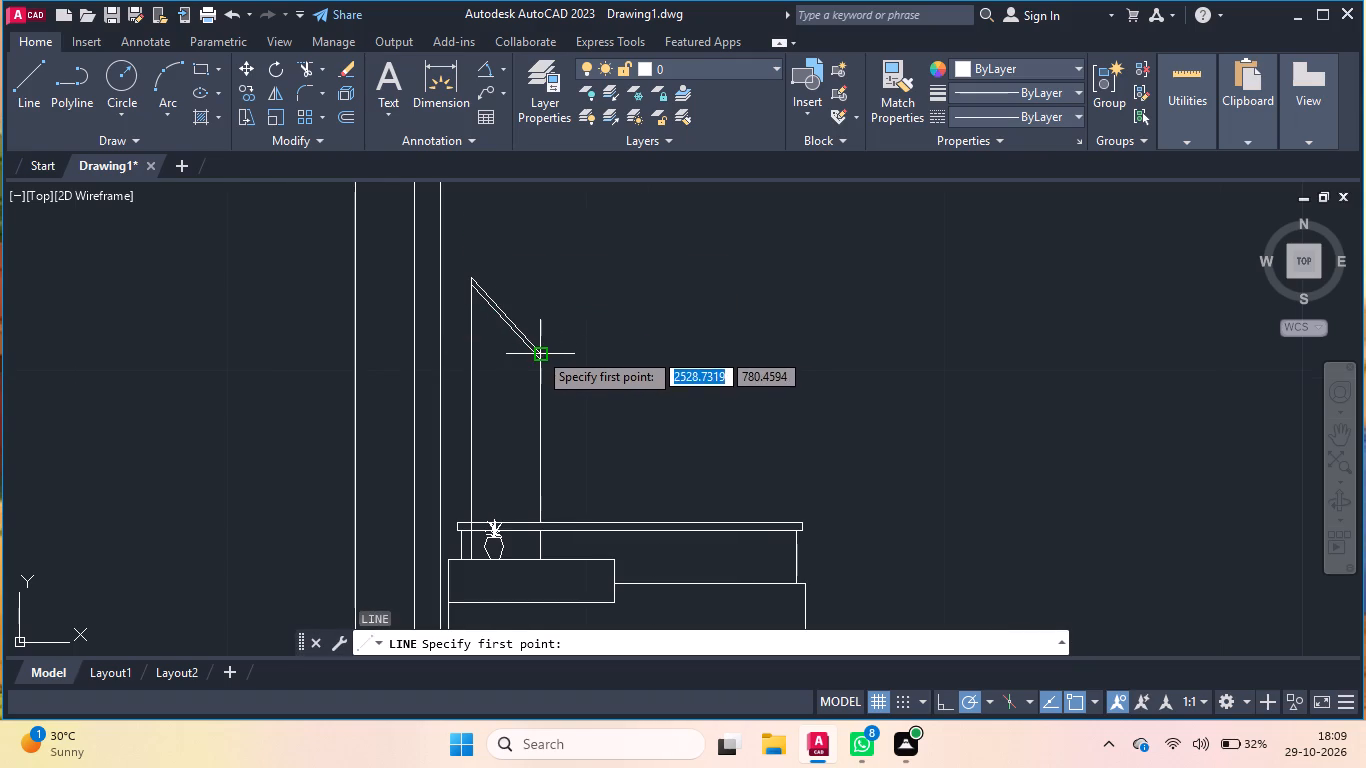
click(540, 348)
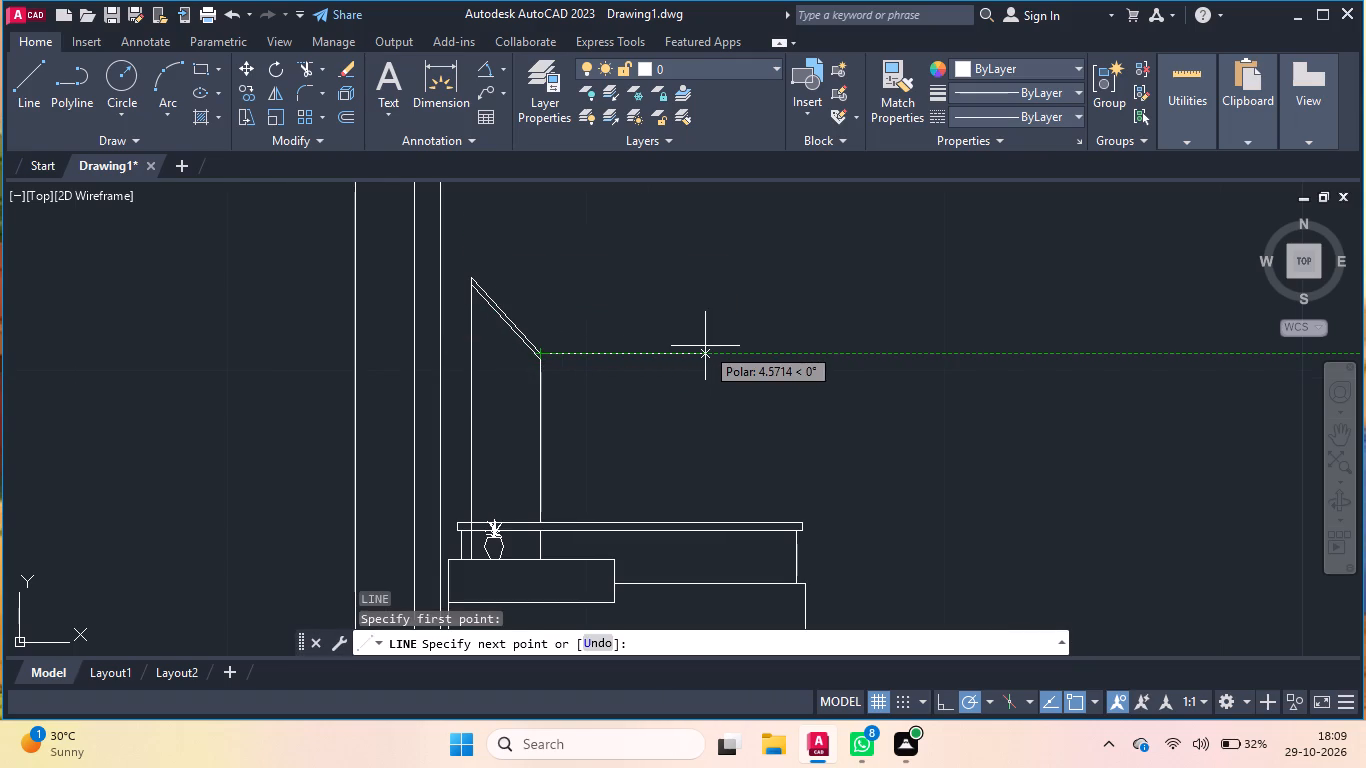
click(732, 349)
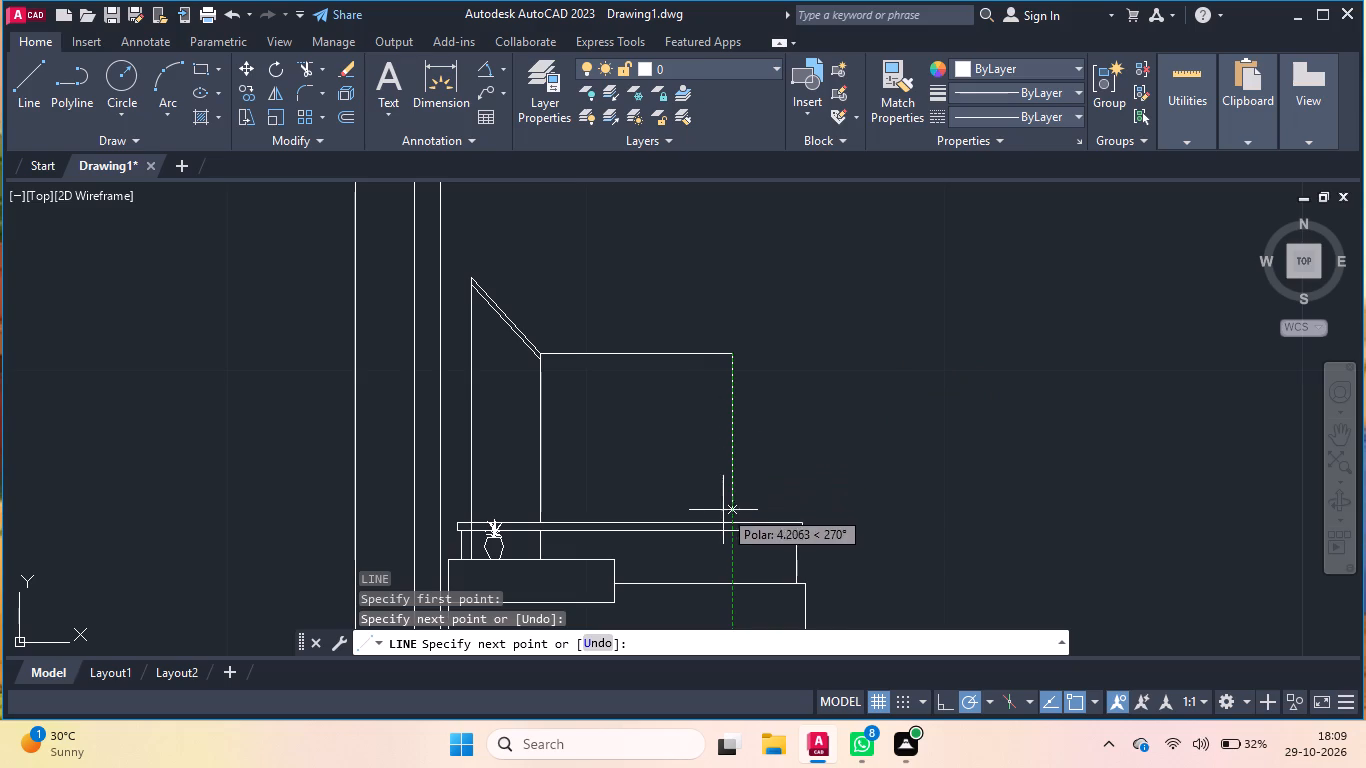
click(728, 525)
key(Return)
Draw a vertical line continuing the new right side from the thin cap down to the longer block's top edge.
key(Return)
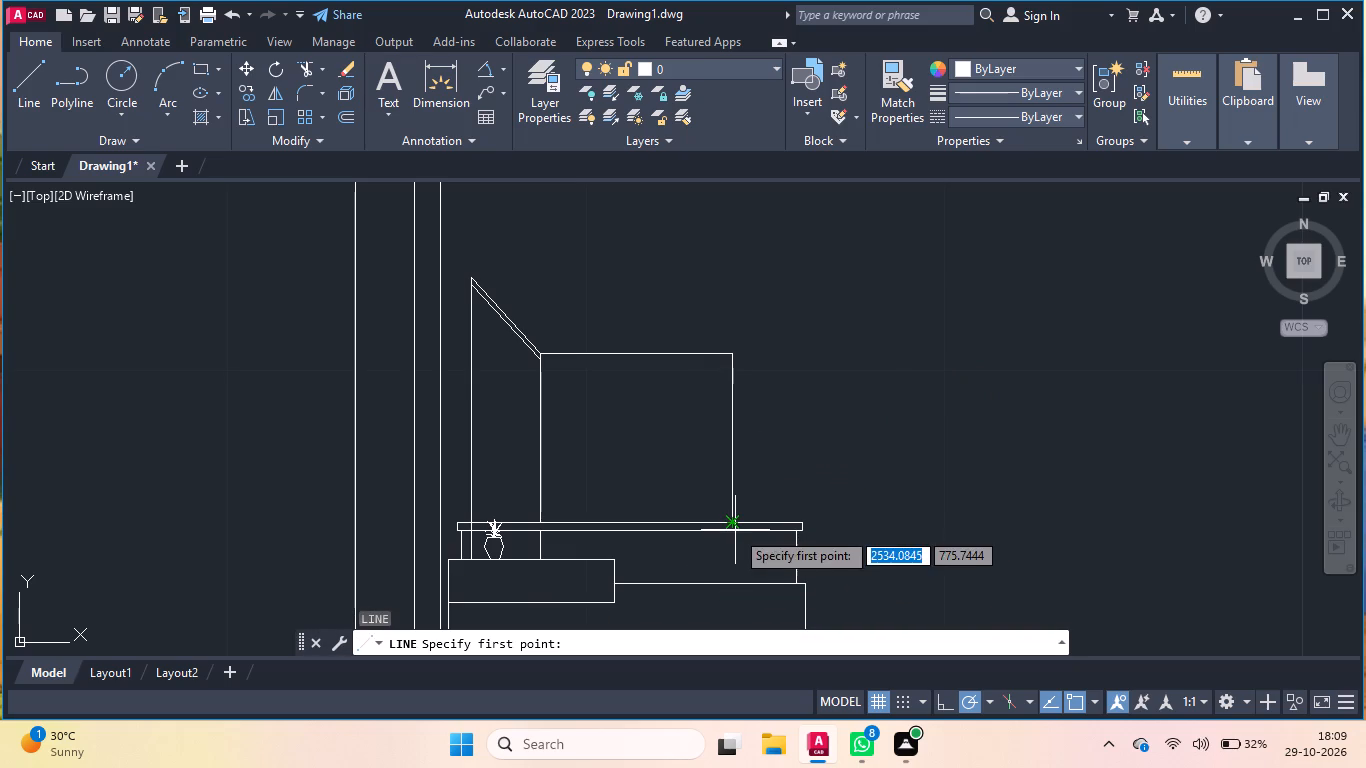
click(732, 530)
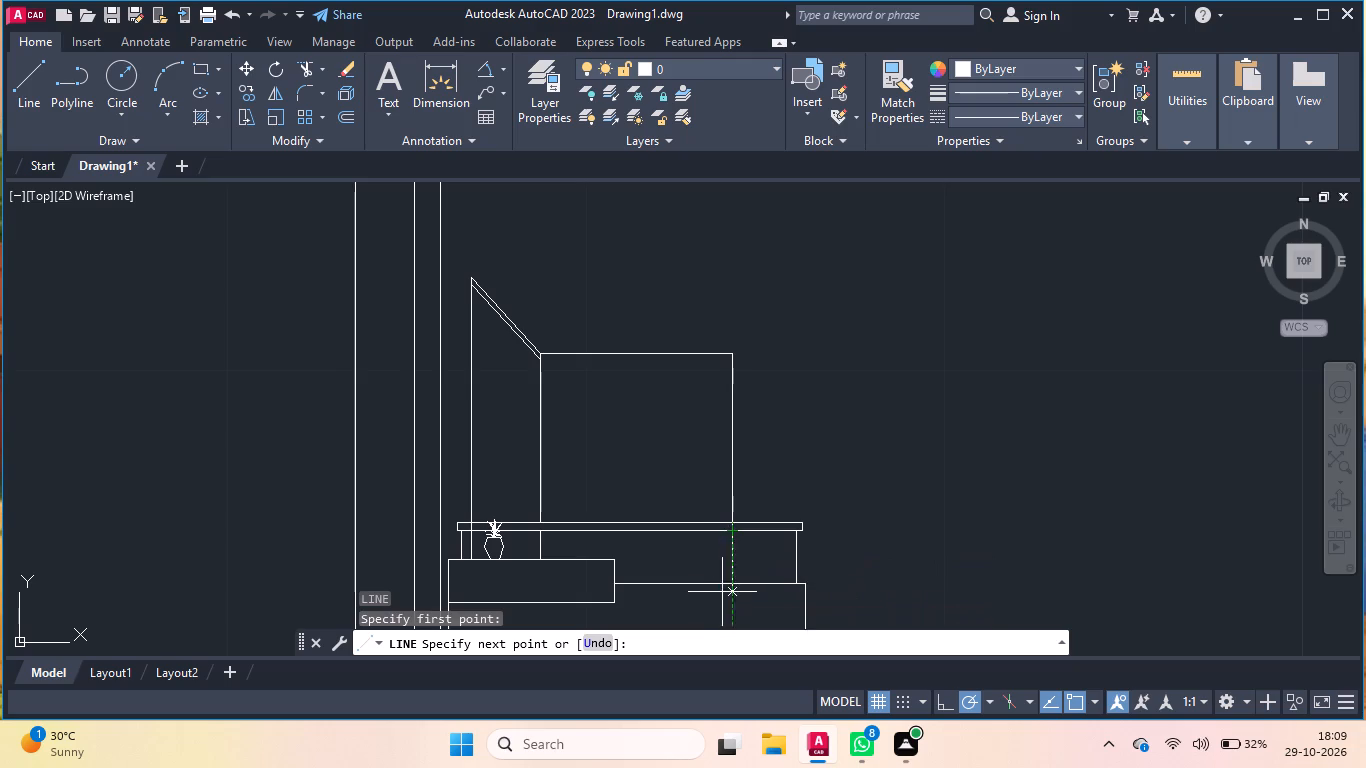
click(731, 584)
key(Return)
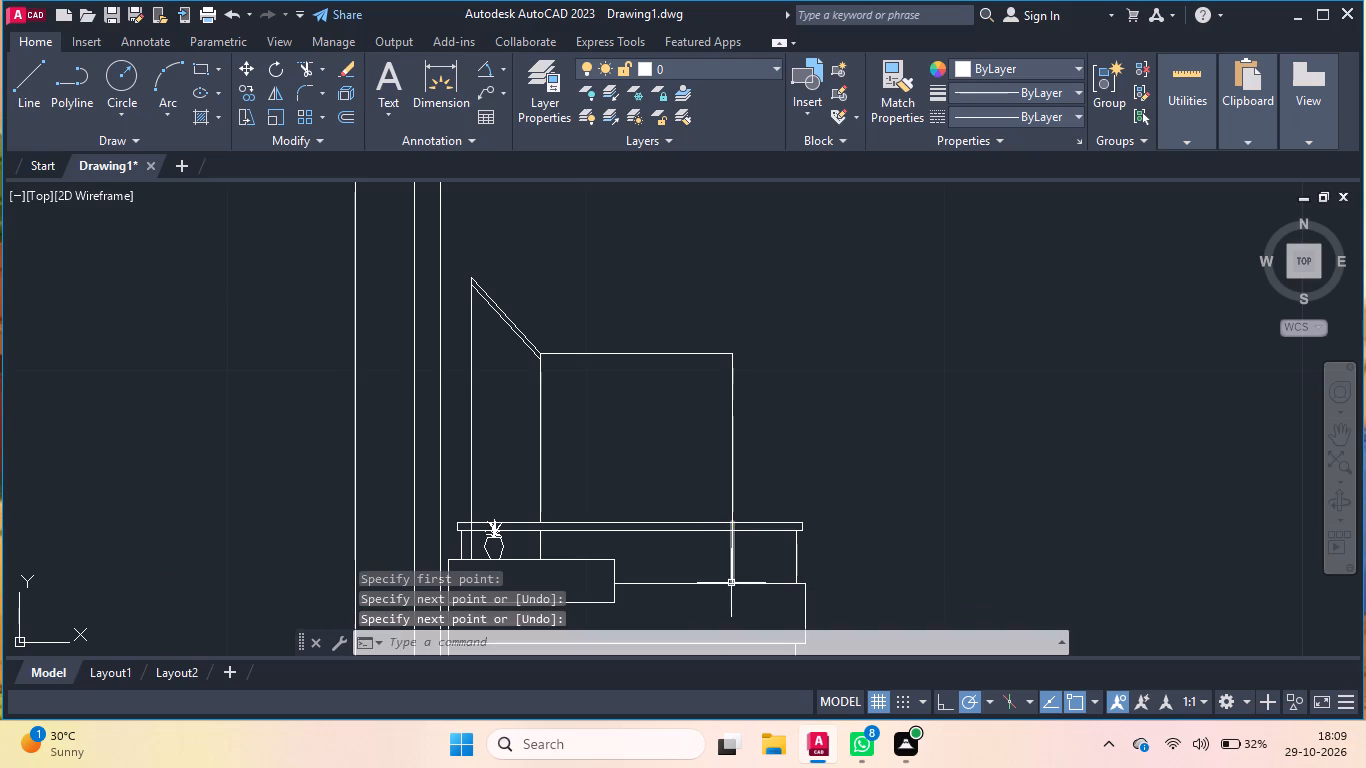
Trim the new right vertical line where it crosses the thin cap.
scroll(741, 543, up, 3)
text(tr)
key(Return)
click(695, 464)
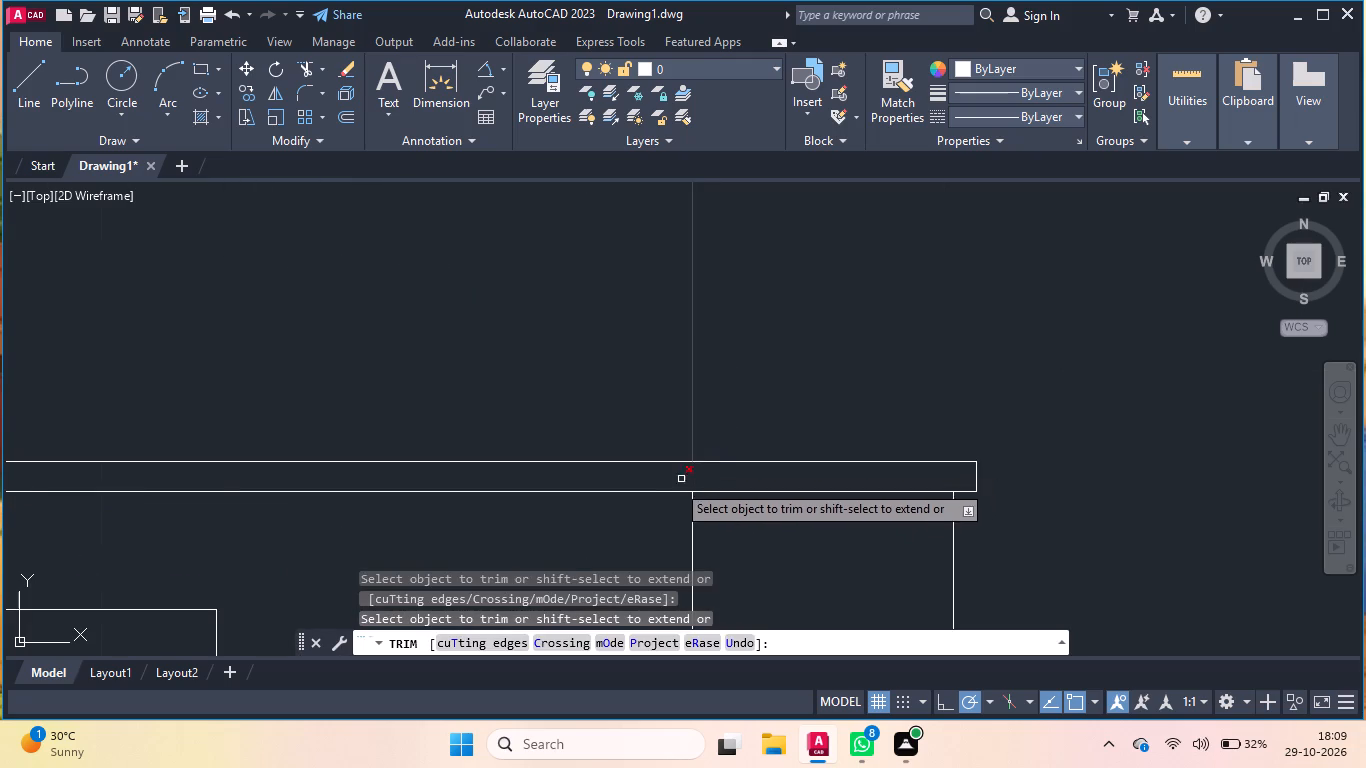
Draw a horizontal line about 8.1 units long rightward from the top corner of the slanted panel.
key(Return)
scroll(632, 510, down, 2)
key(l)
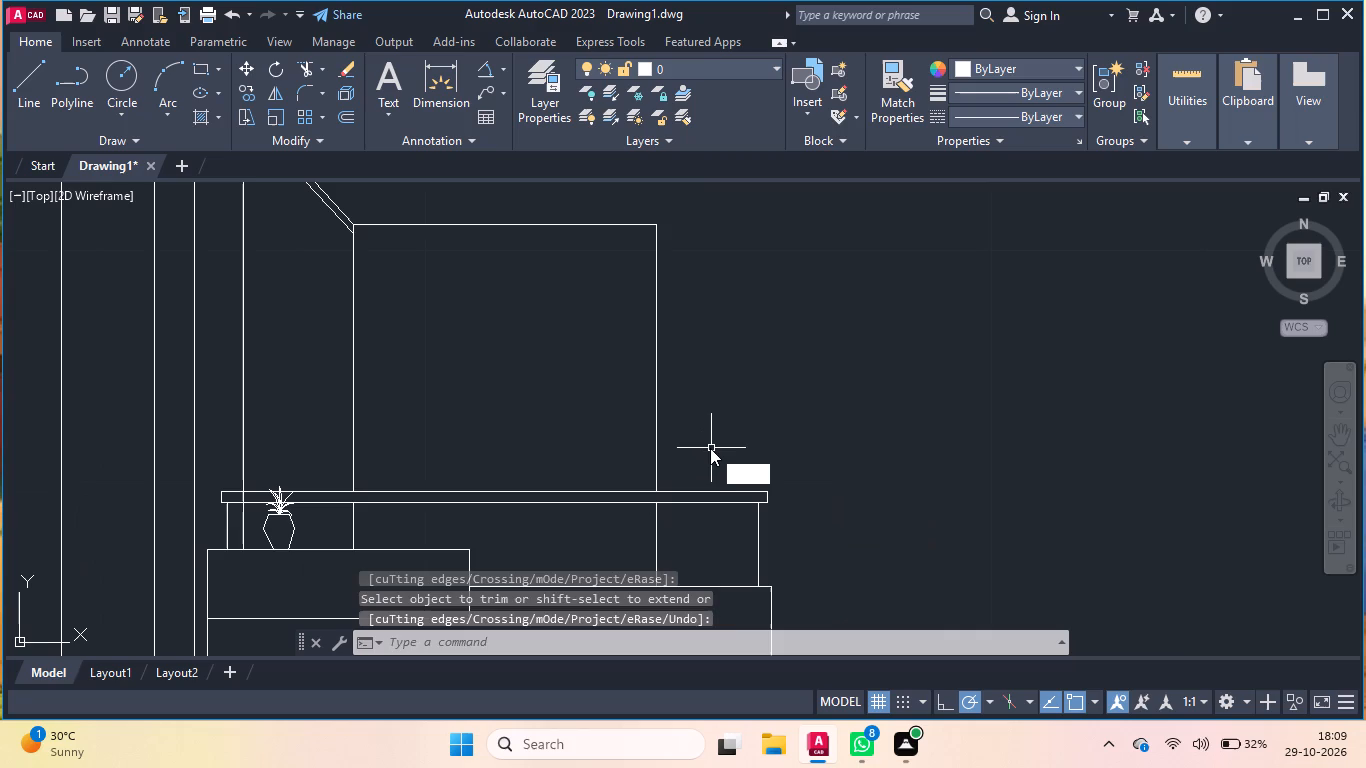
key(Return)
scroll(690, 459, down, 2)
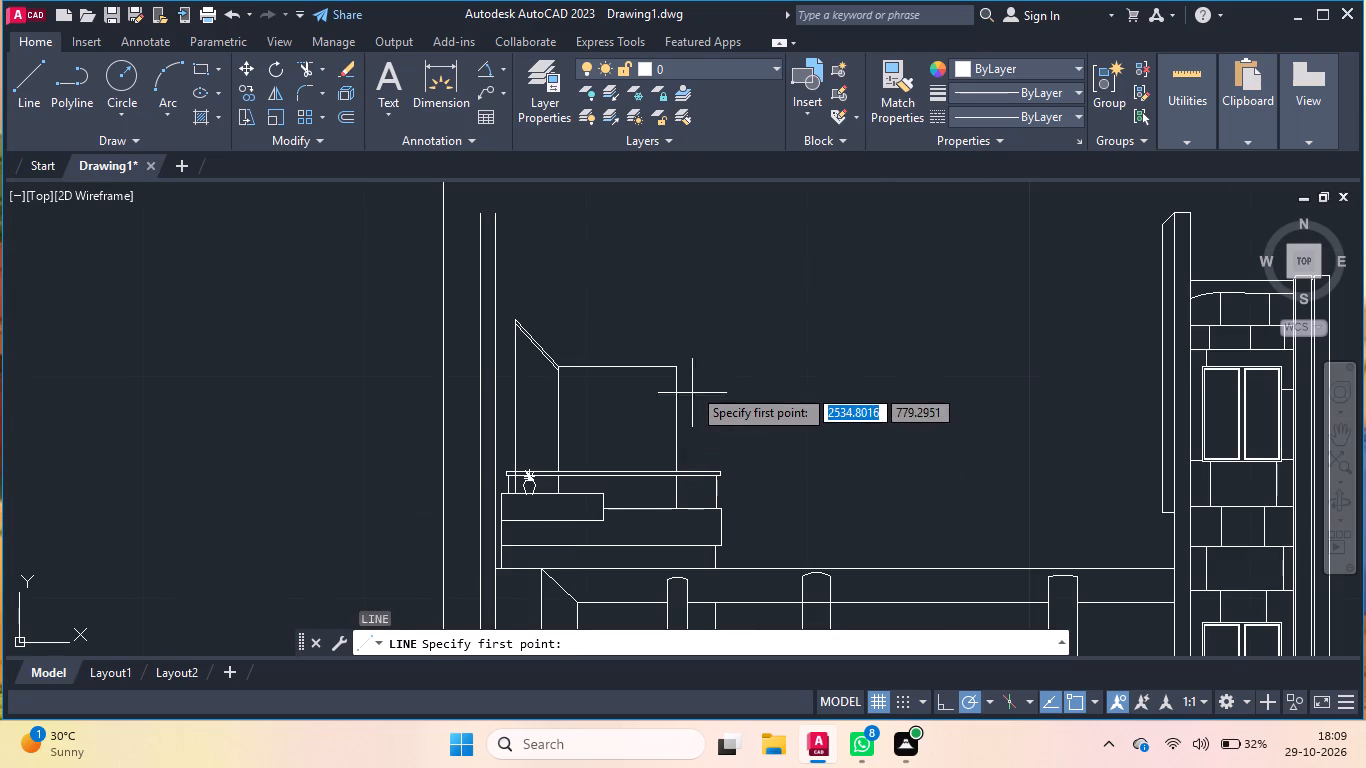
scroll(522, 310, up, 1)
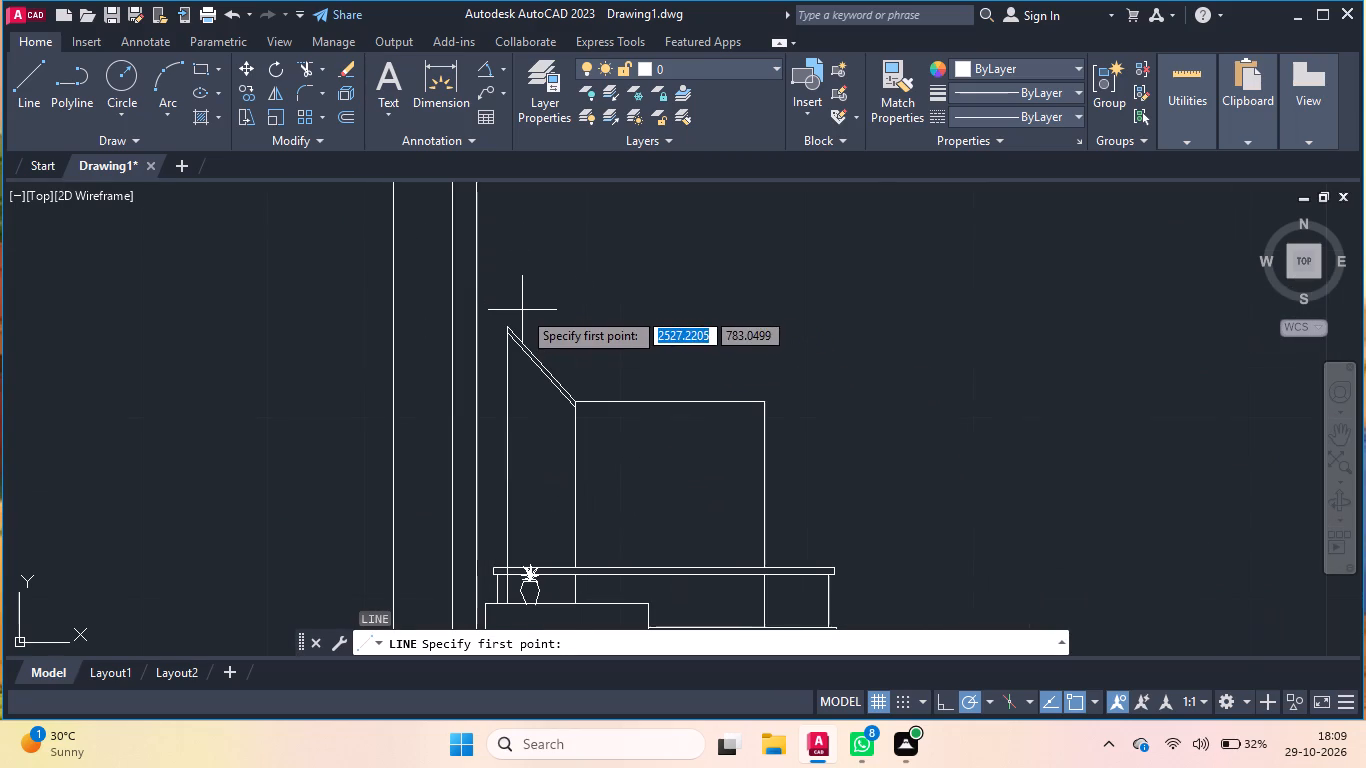
scroll(526, 321, up, 1)
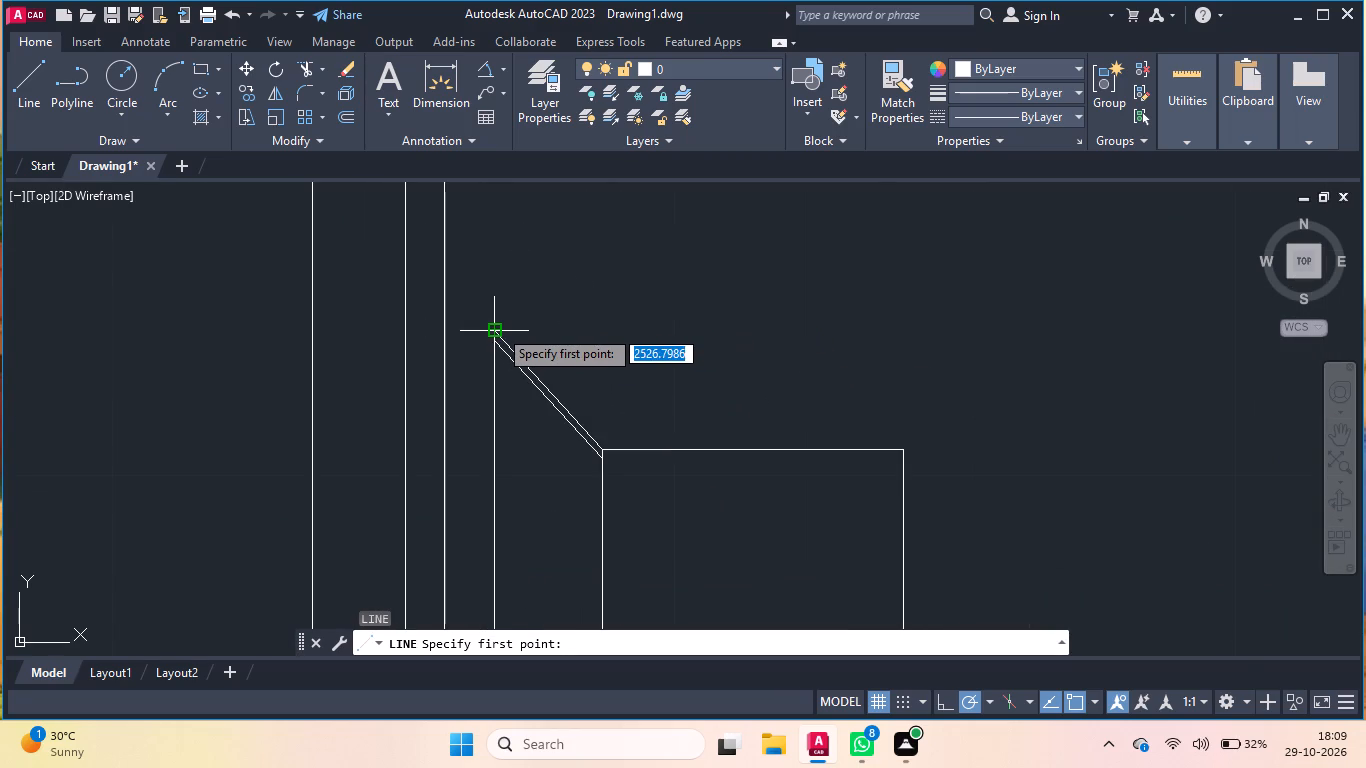
click(483, 329)
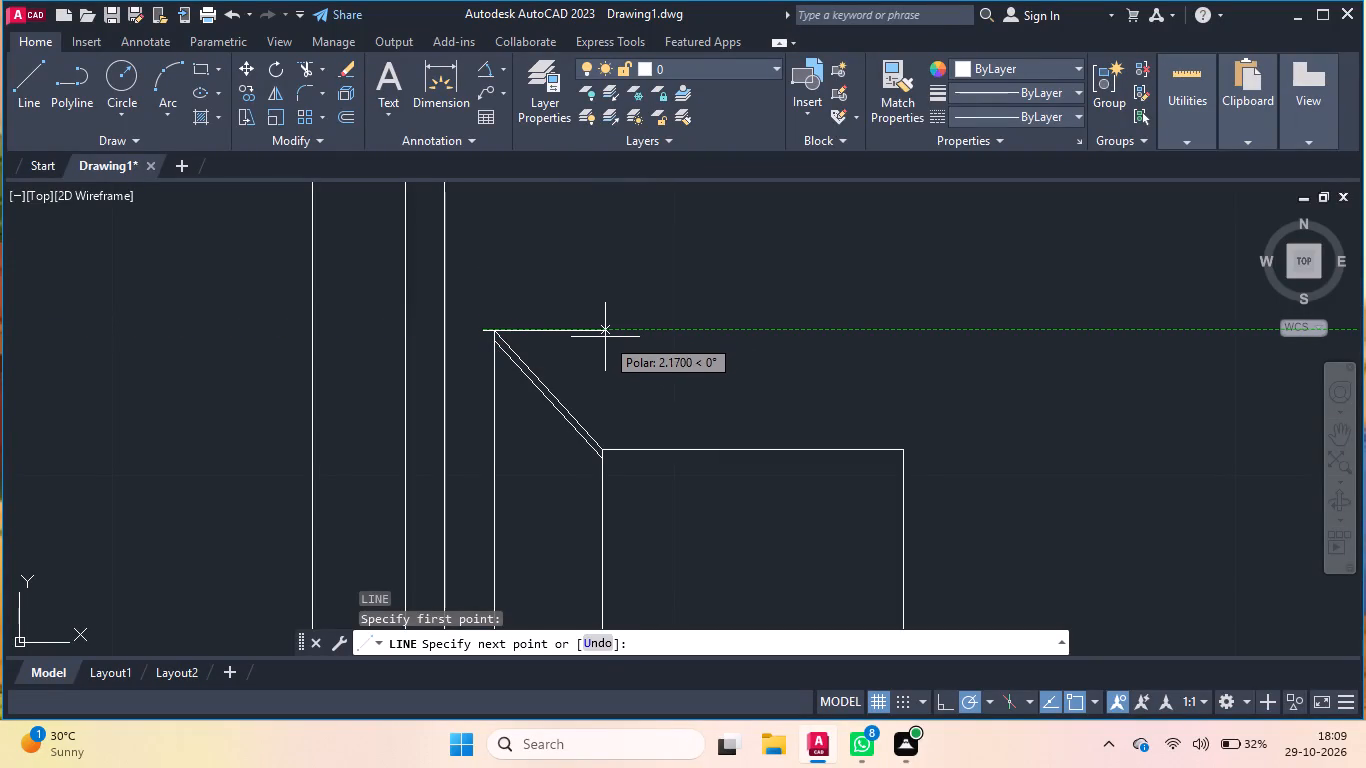
scroll(608, 340, down, 2)
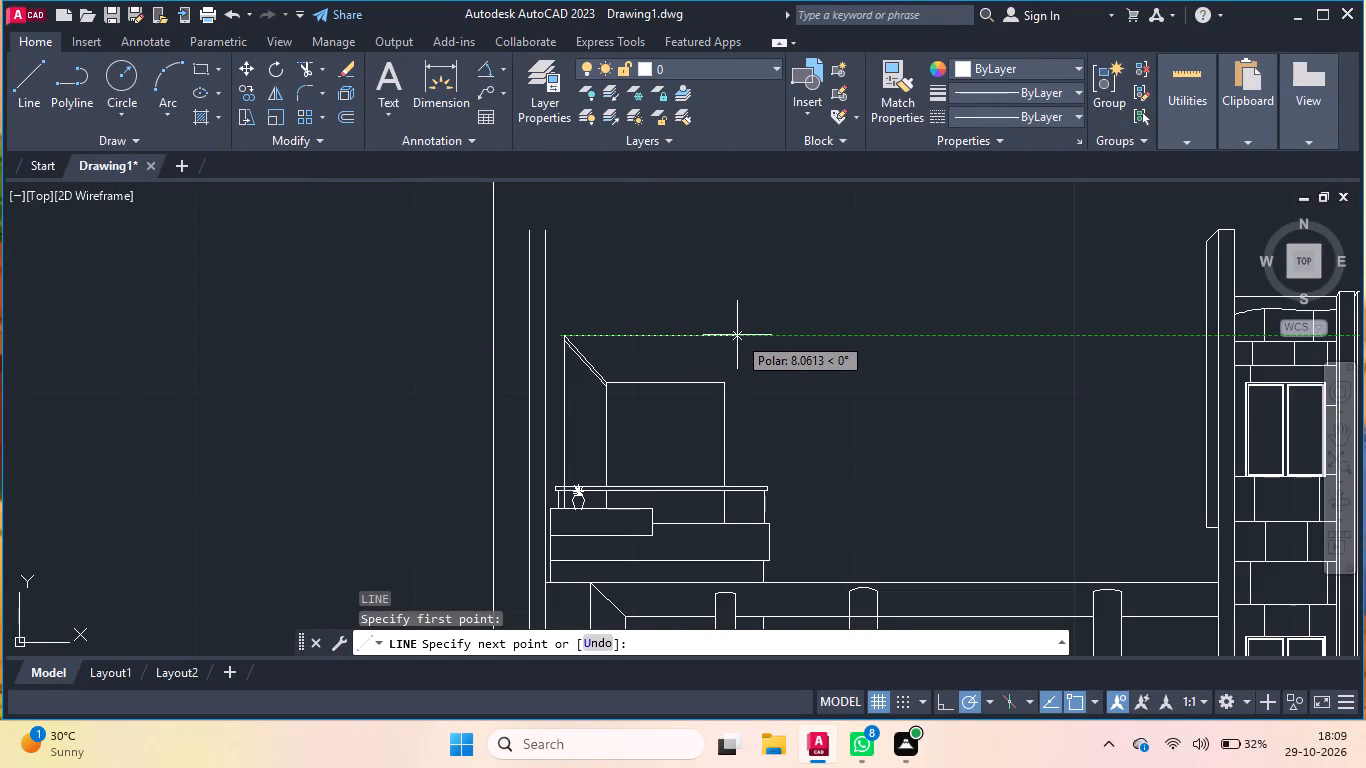
click(738, 333)
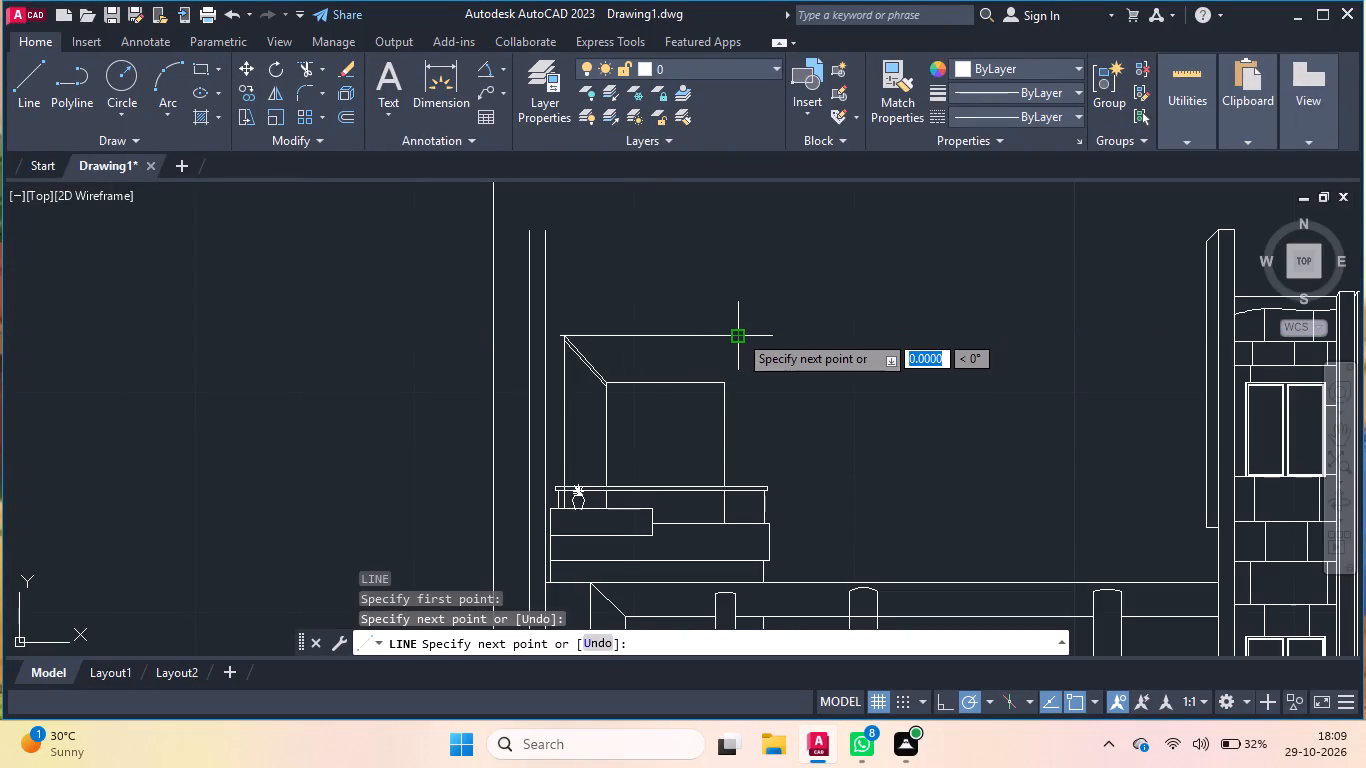
key(Return)
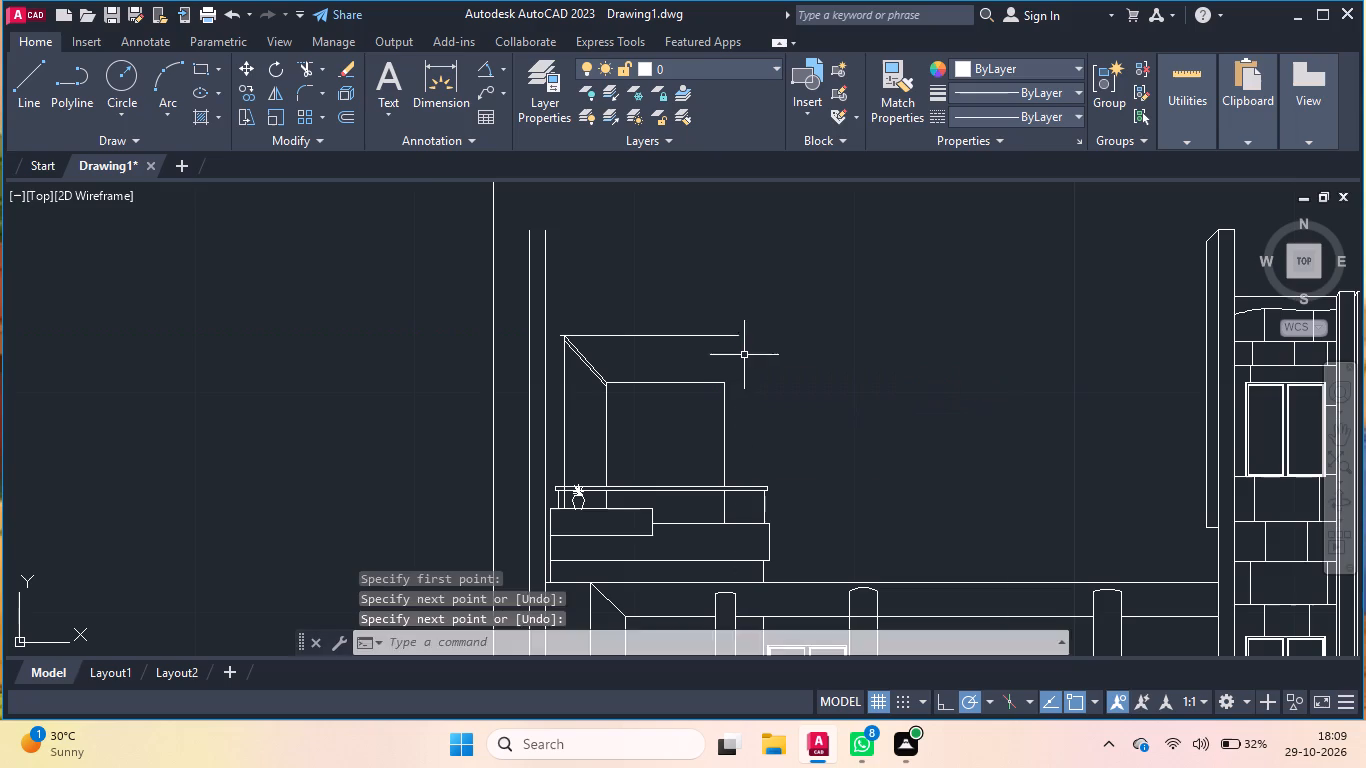
Draw a vertical line from the upper volume's upper right corner up to the new horizontal top line.
key(Return)
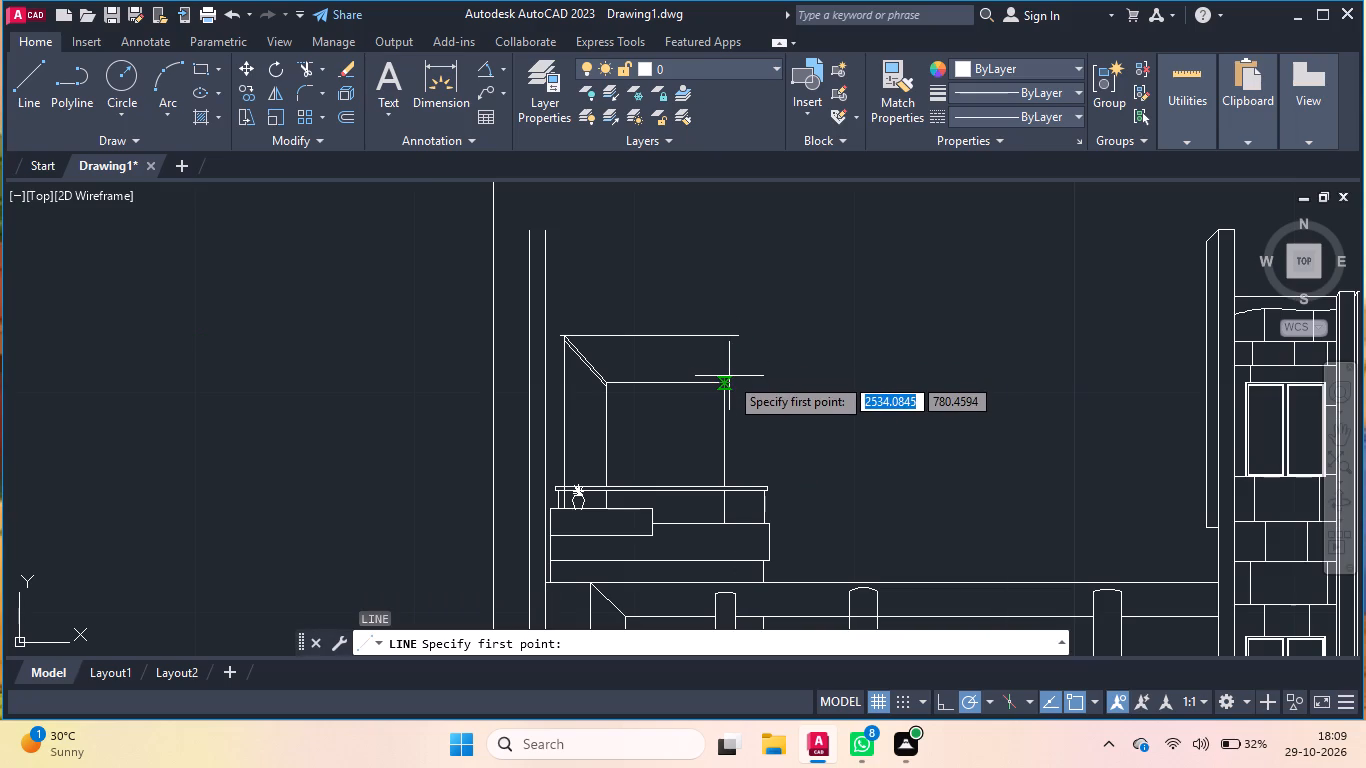
click(722, 385)
click(724, 335)
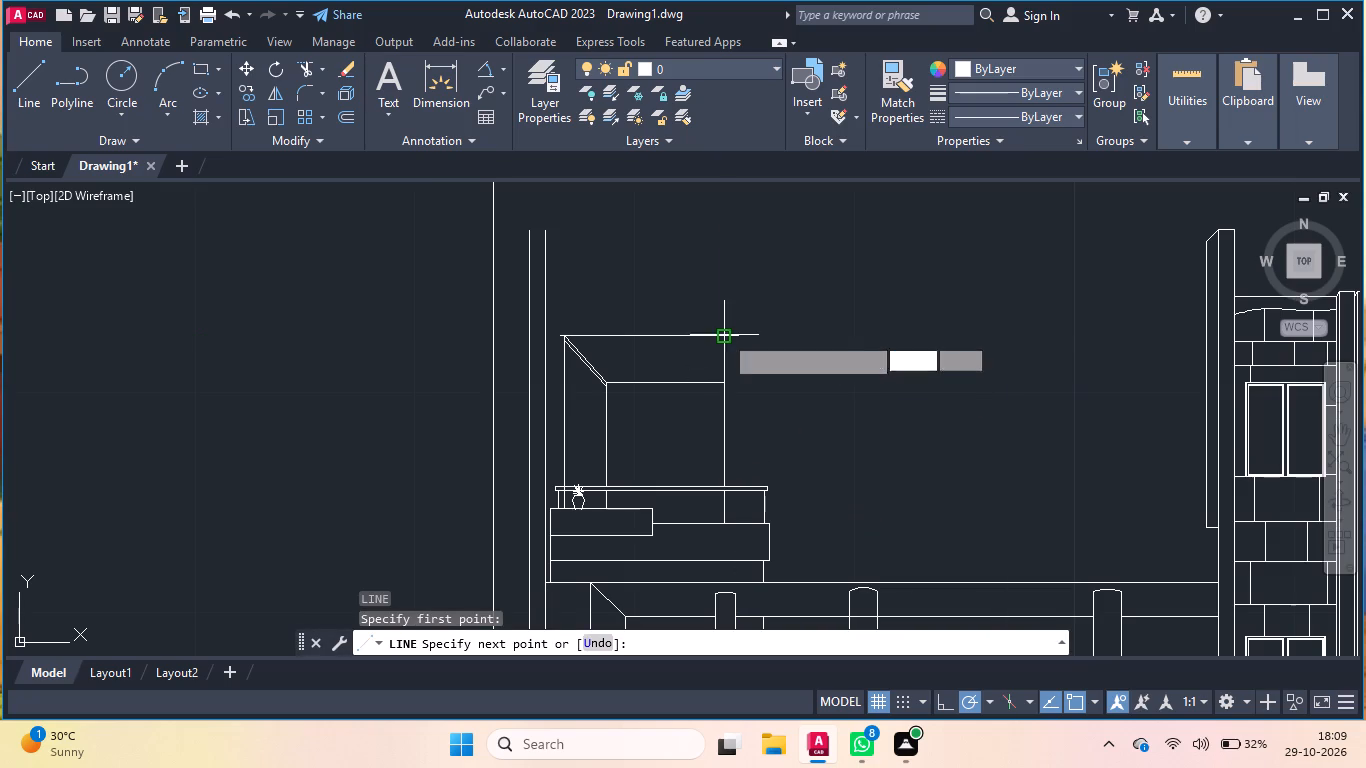
key(Return)
Trim the top line's overhang beyond the new vertical line on the right.
text(tr)
key(Return)
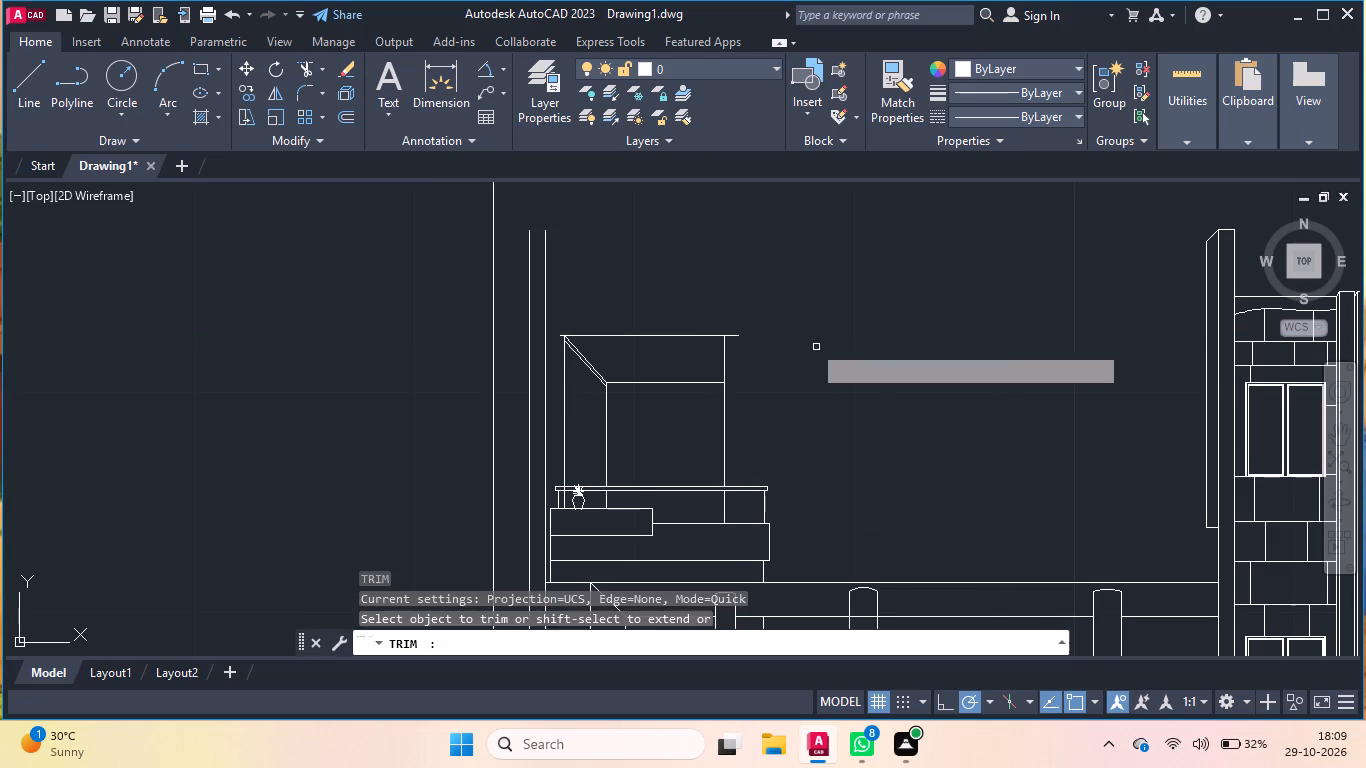
click(727, 334)
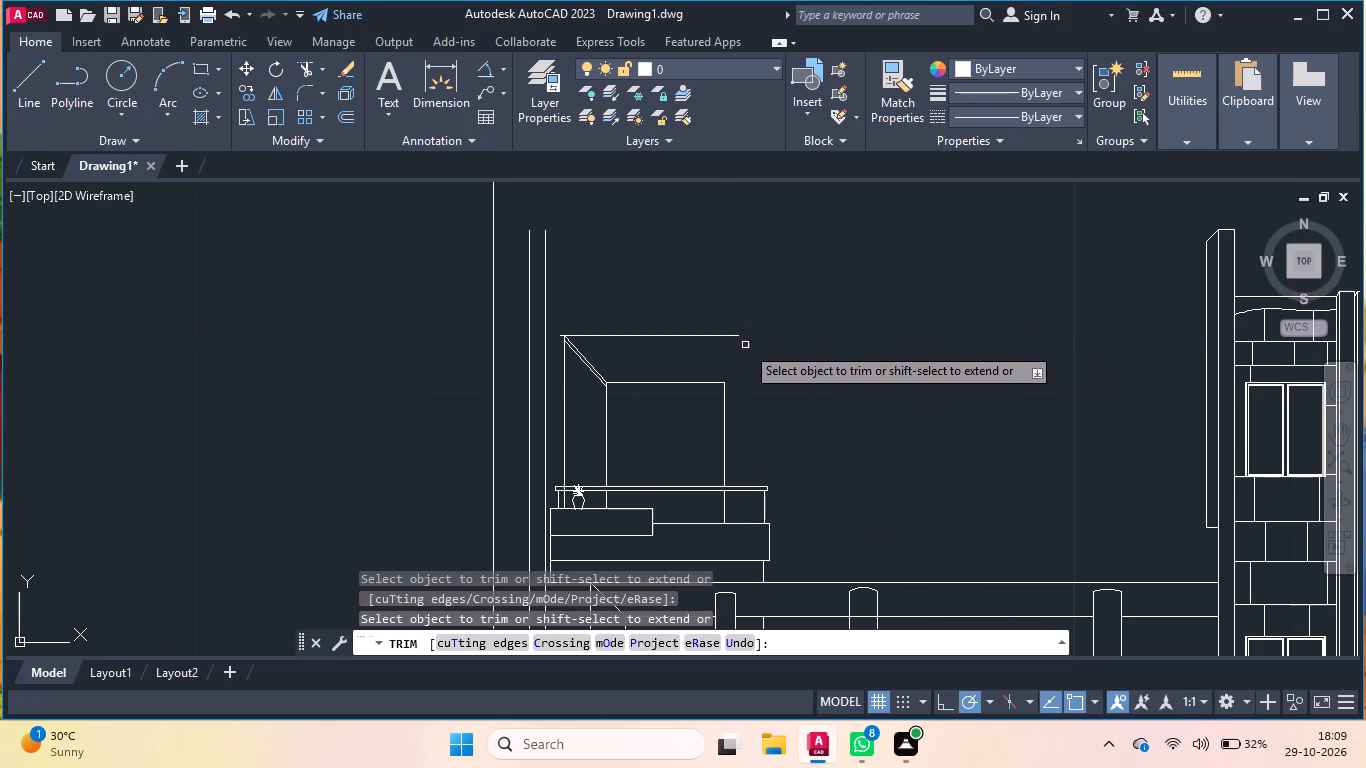
key(ctrl+z)
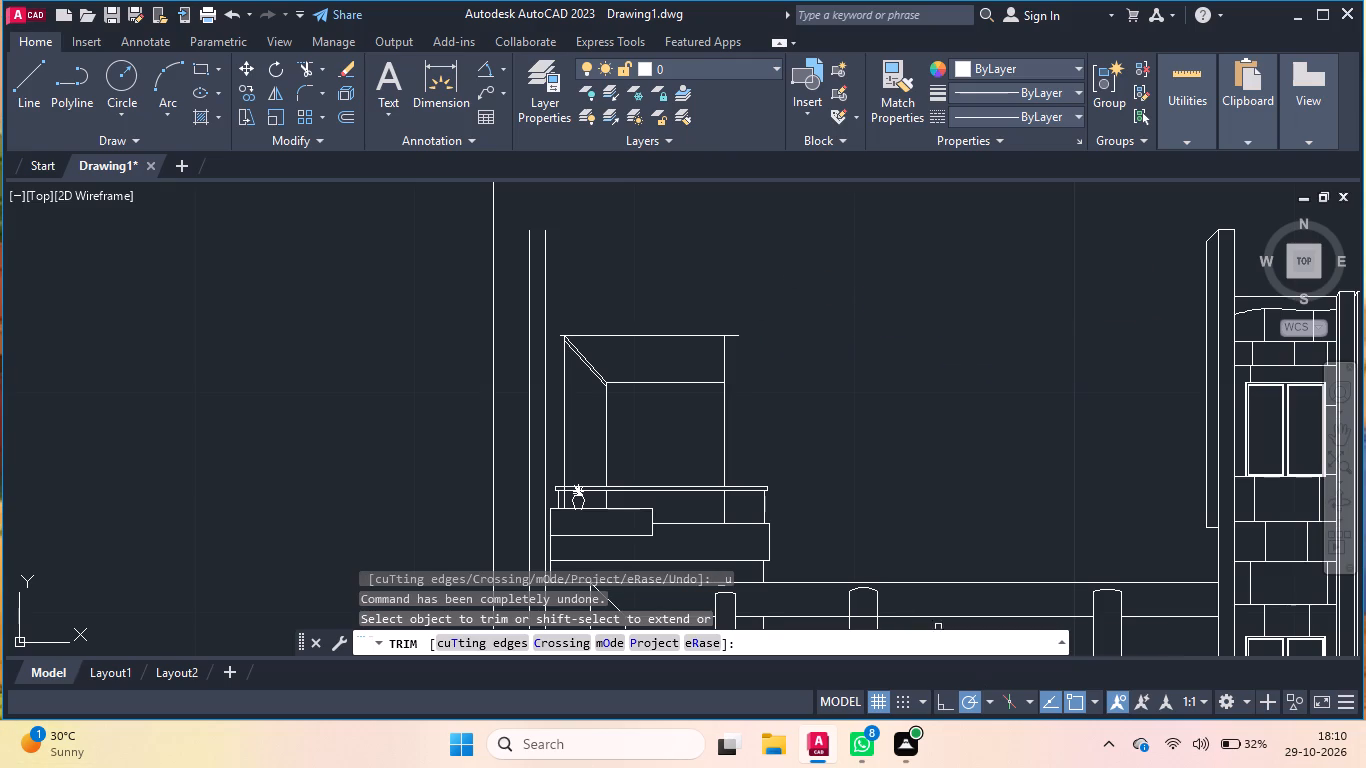
click(738, 334)
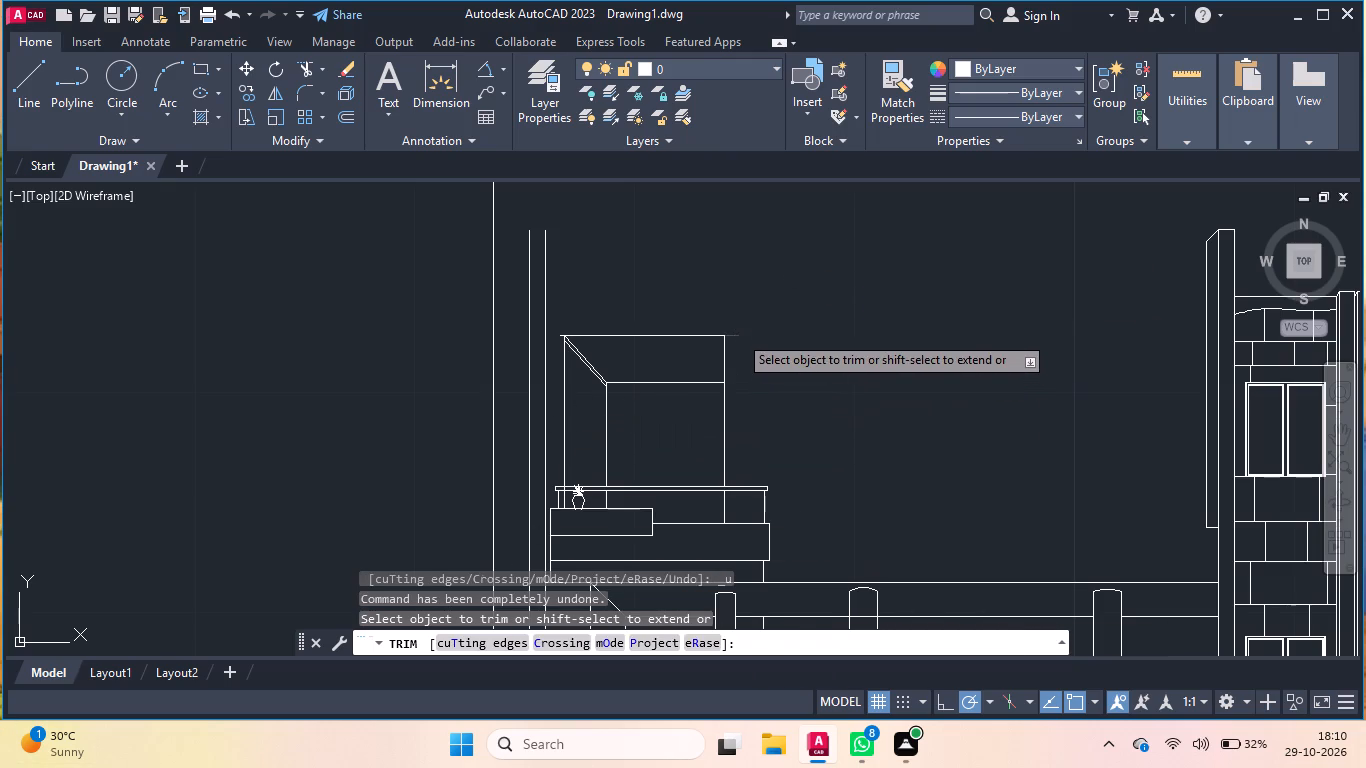
key(Return)
Draw a vertical line from the roof line above the middle column's right edge up to the level of the upper volume's top.
key(l)
key(Return)
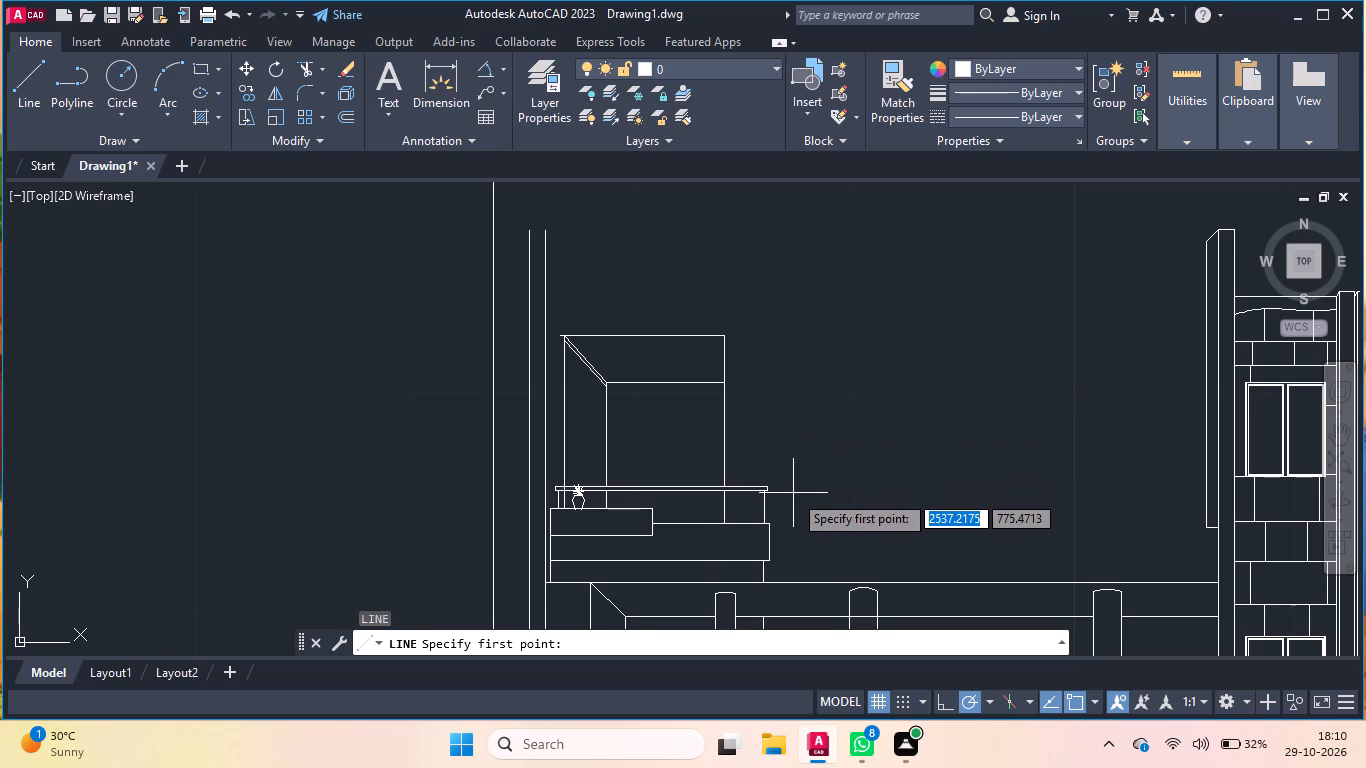
scroll(793, 493, down, 1)
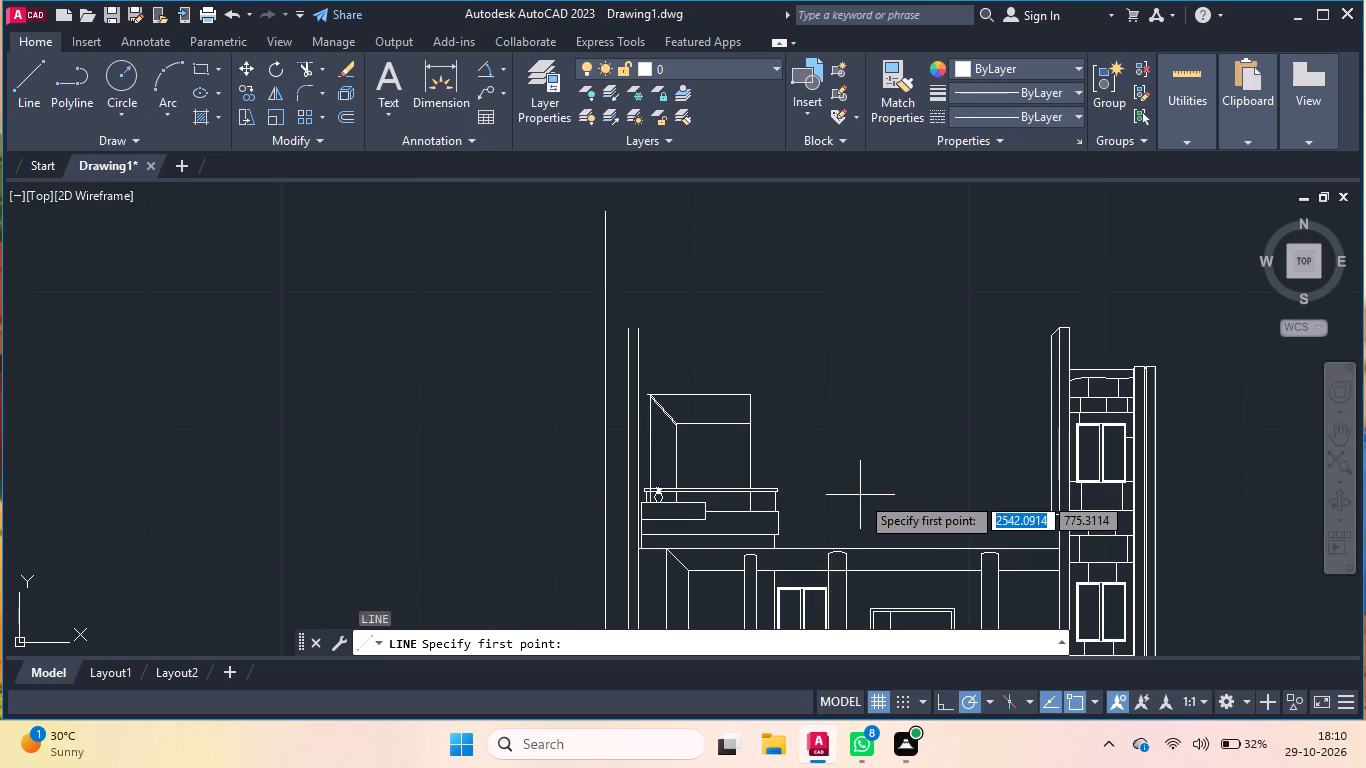
click(845, 547)
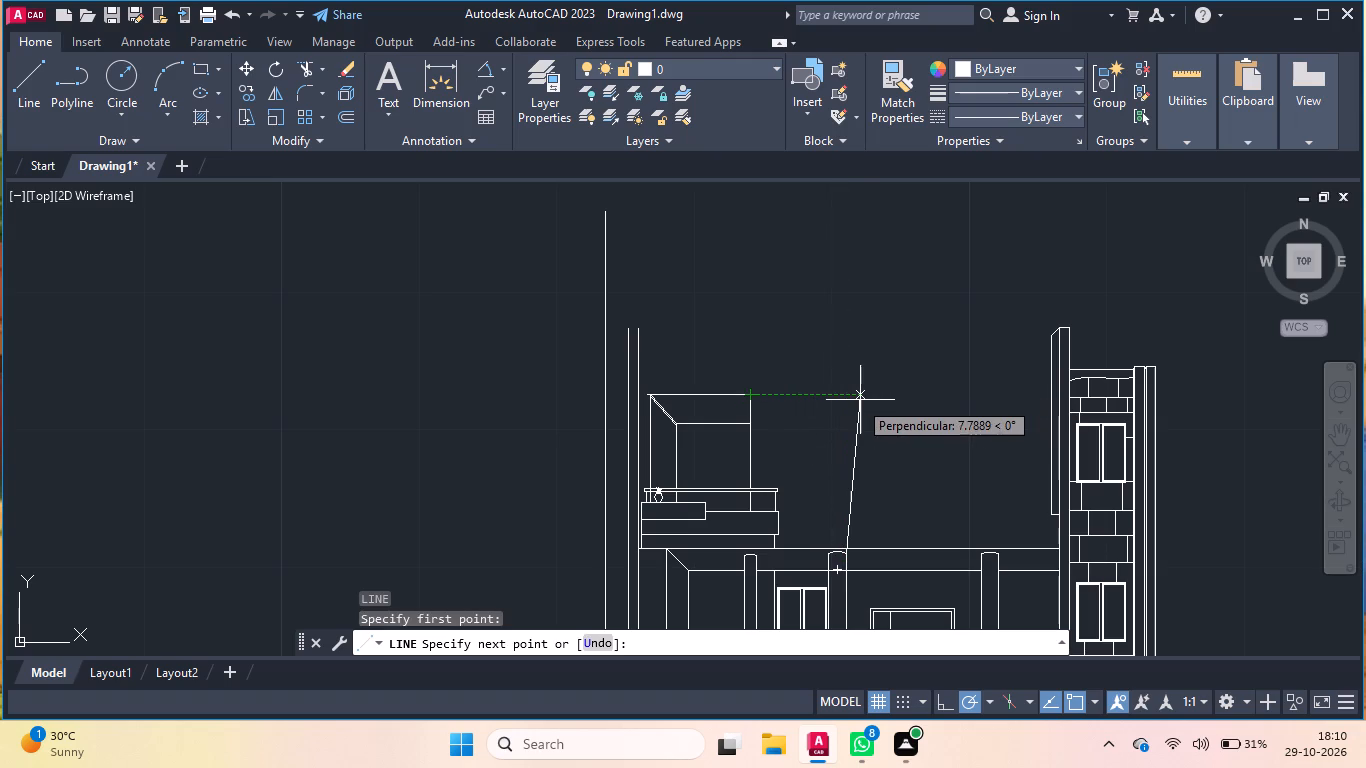
click(844, 396)
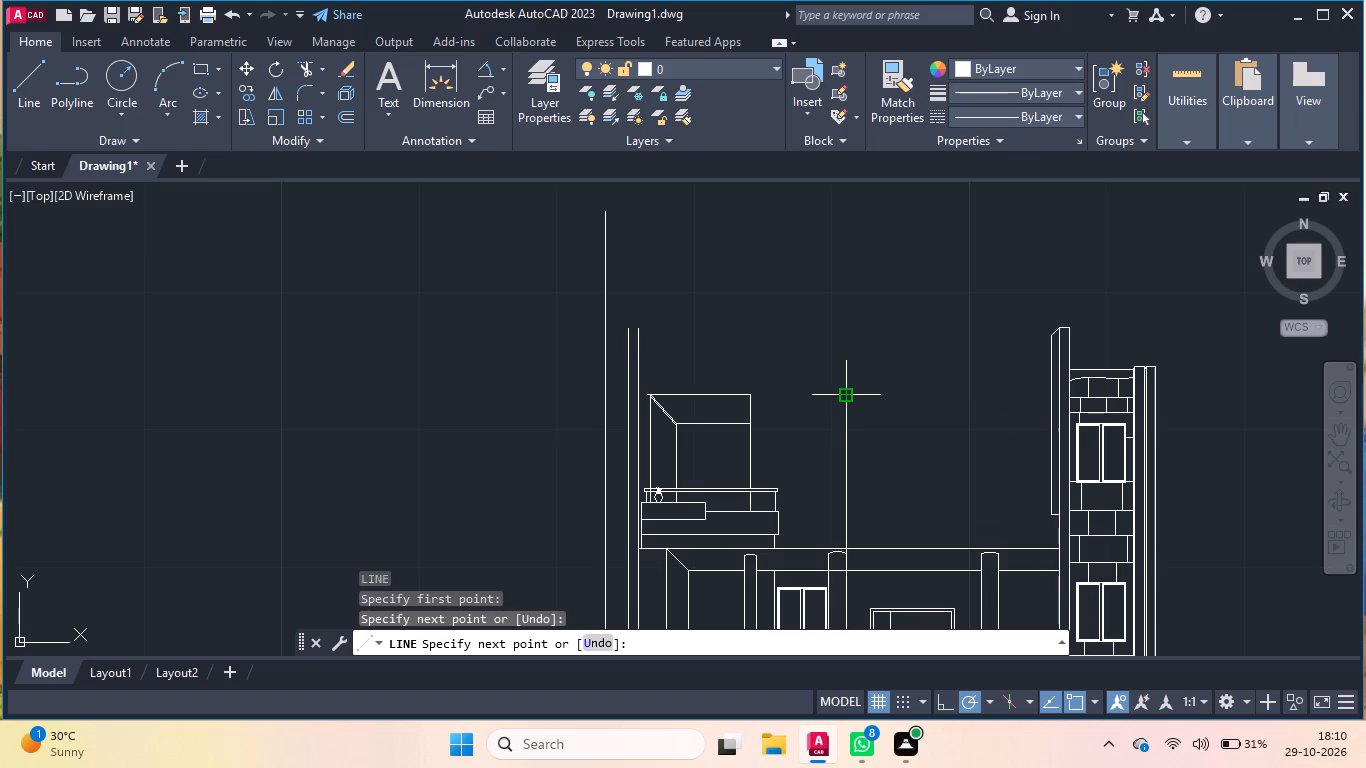
key(Return)
Delete the short horizontal line closing the bottom of the narrow strip beside the right wall.
scroll(1053, 484, up, 1)
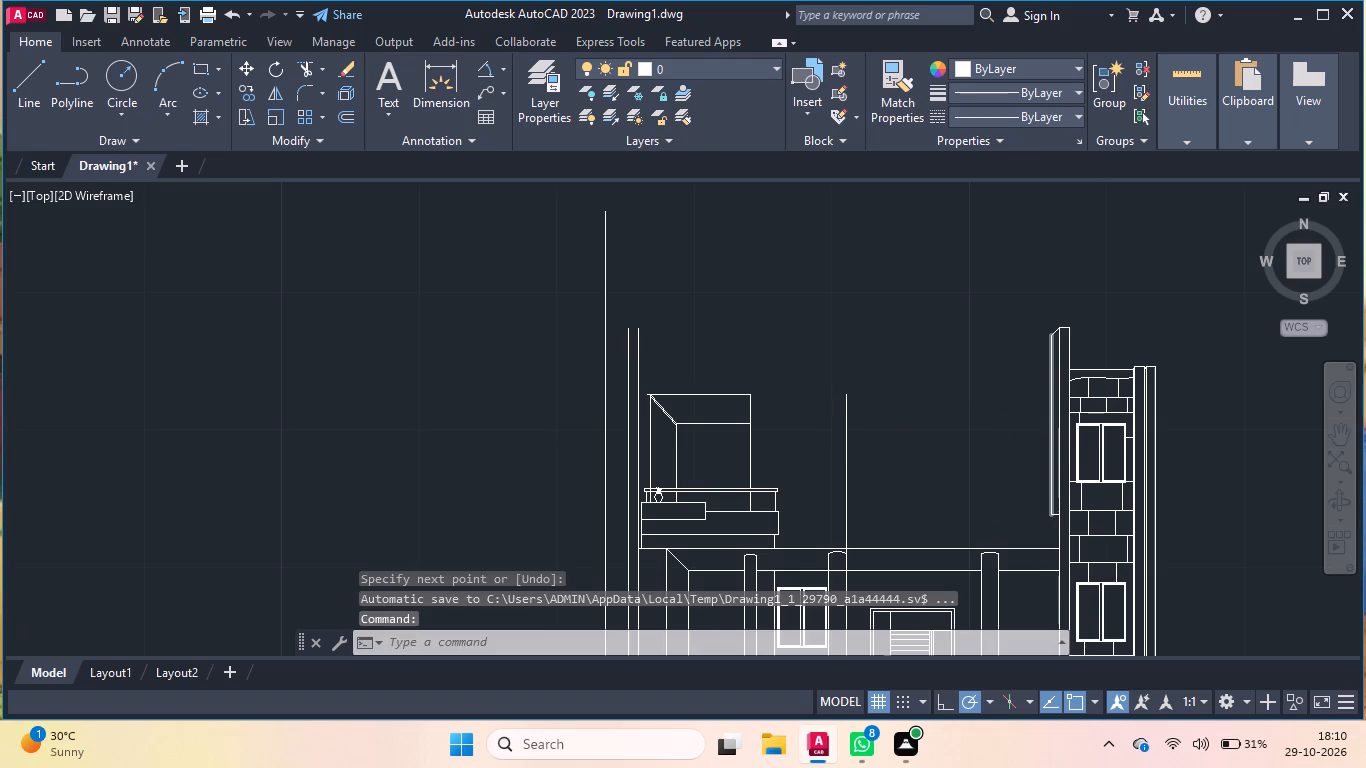
click(1056, 533)
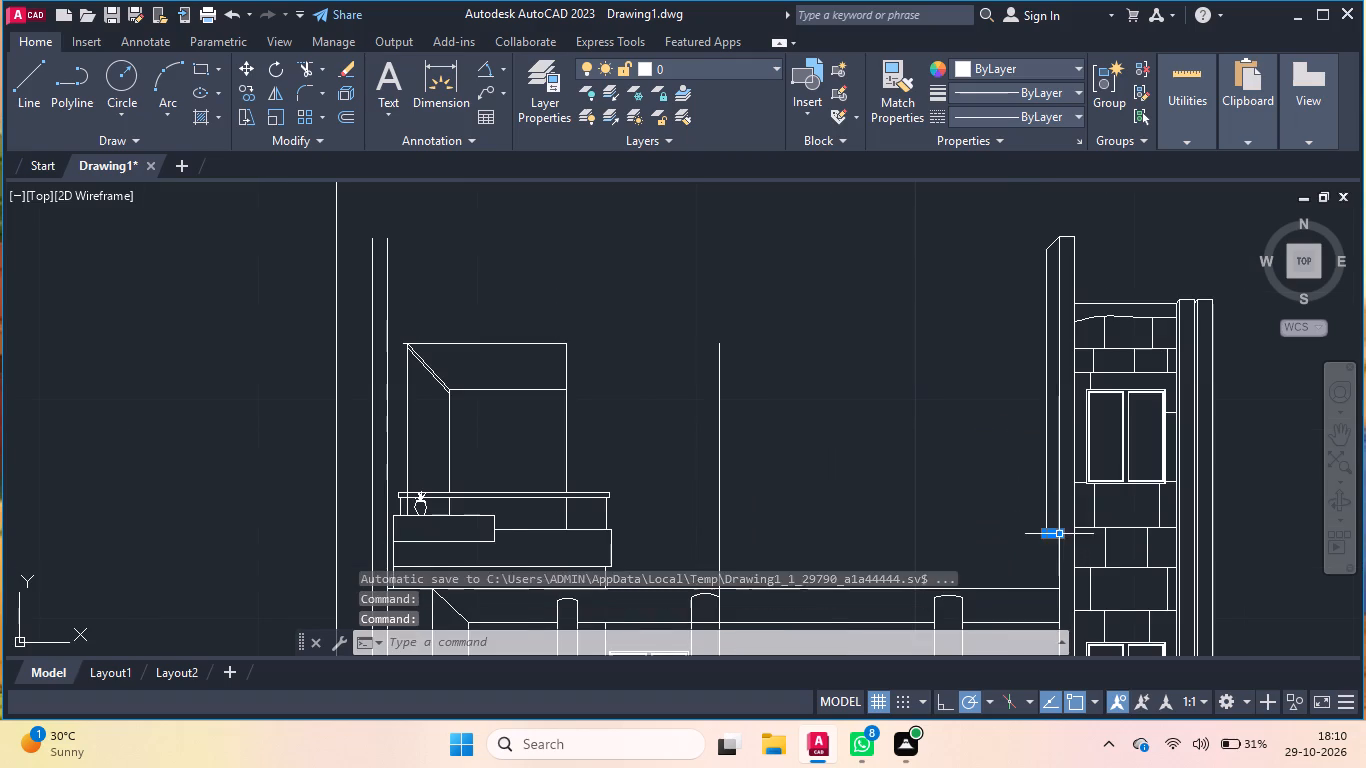
key(Delete)
Extend the narrow strip's left edge with a line from its lower end down to the roof line.
key(l)
key(Return)
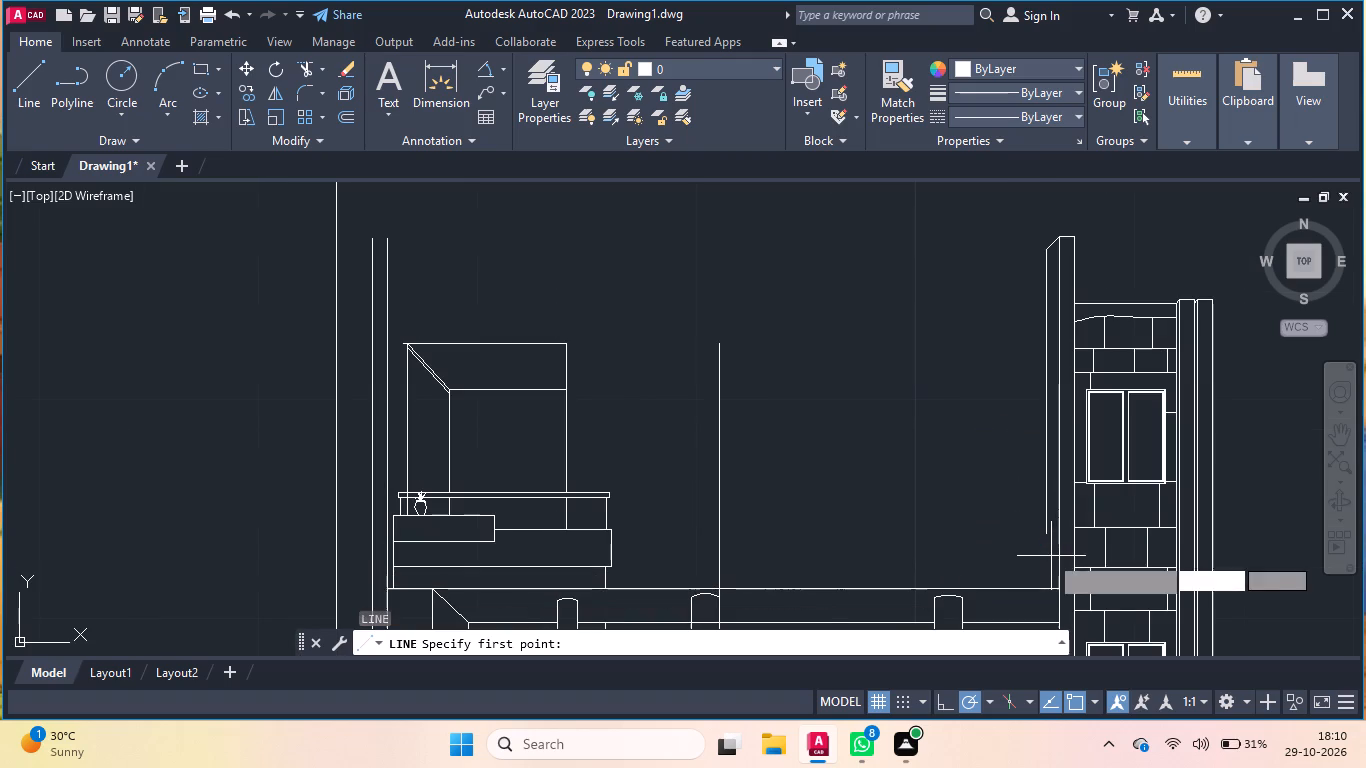
click(1043, 533)
click(1044, 587)
key(Return)
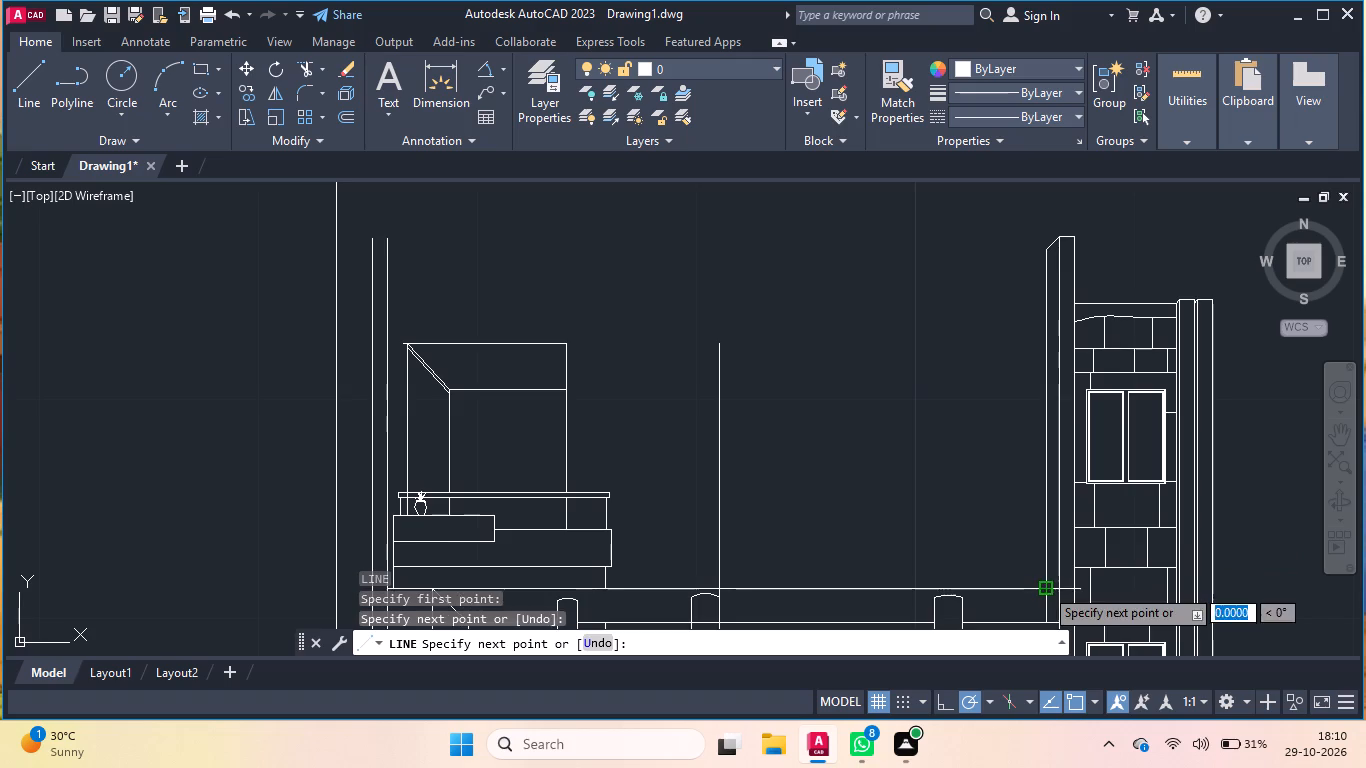
Draw a line from the roof above the right column about 2.4 units up, continuing about 9.7 units left to the tall vertical line.
key(Return)
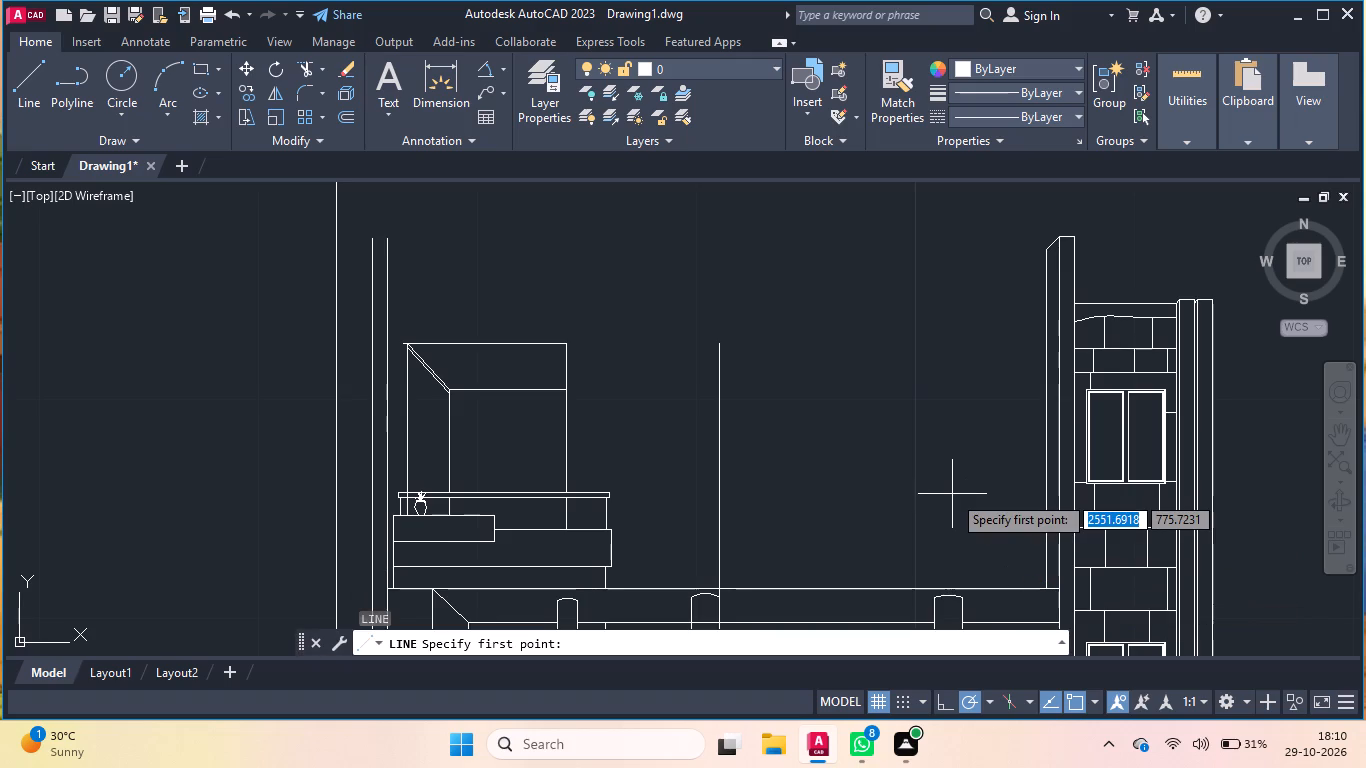
click(935, 587)
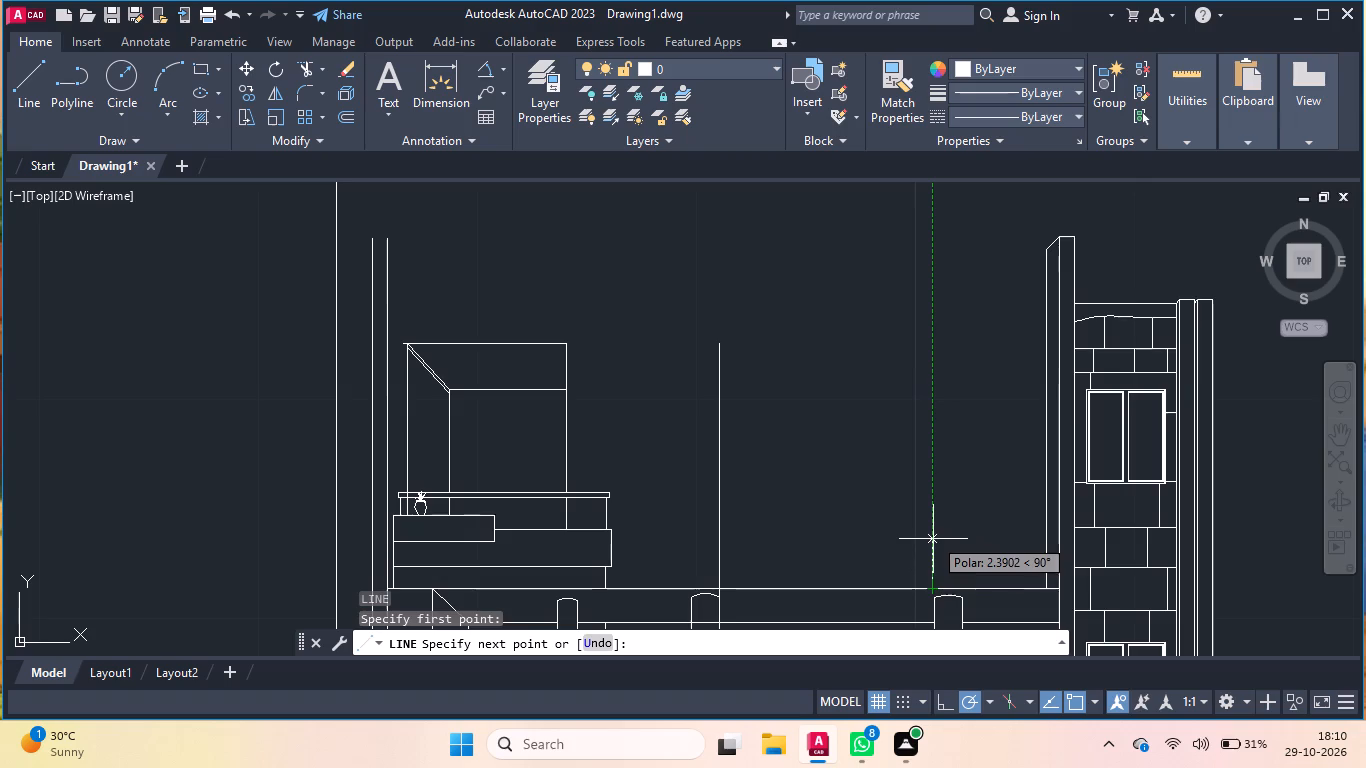
click(933, 539)
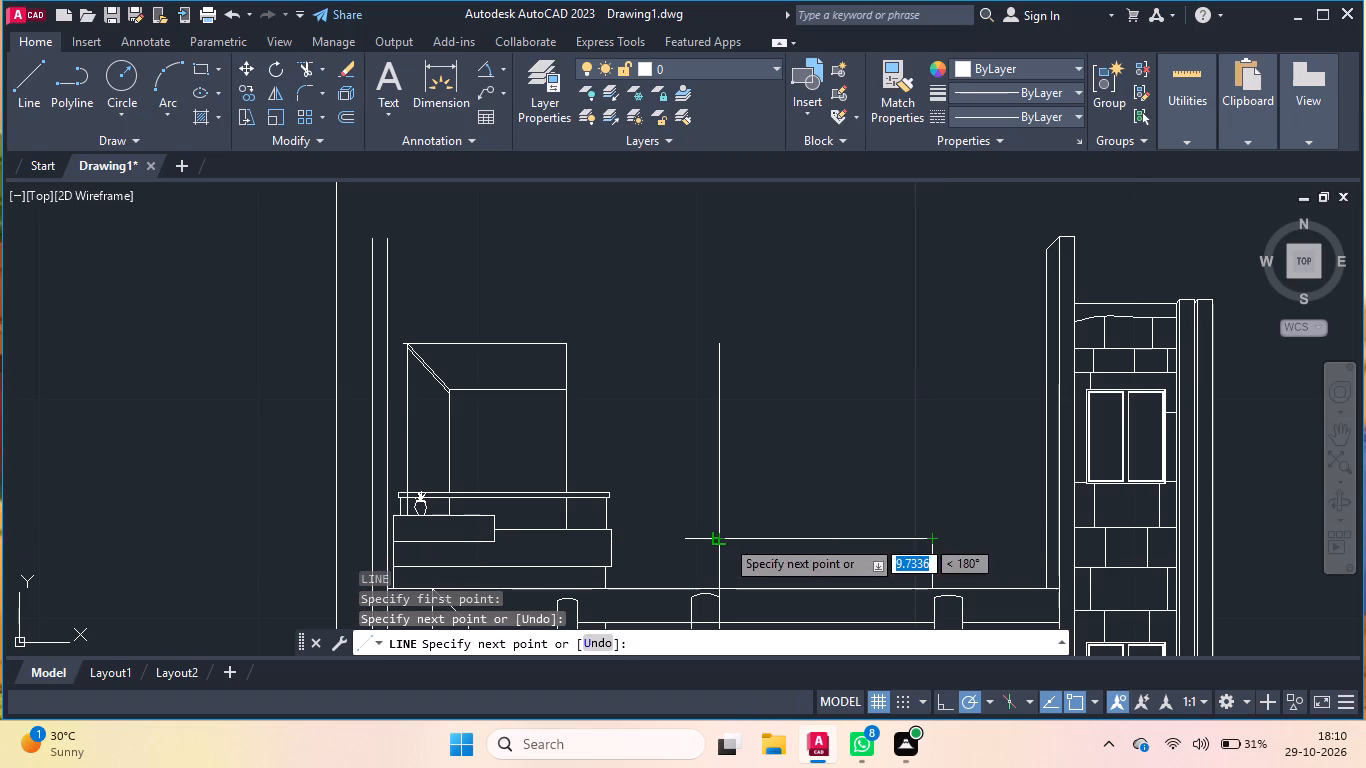
click(725, 538)
key(Return)
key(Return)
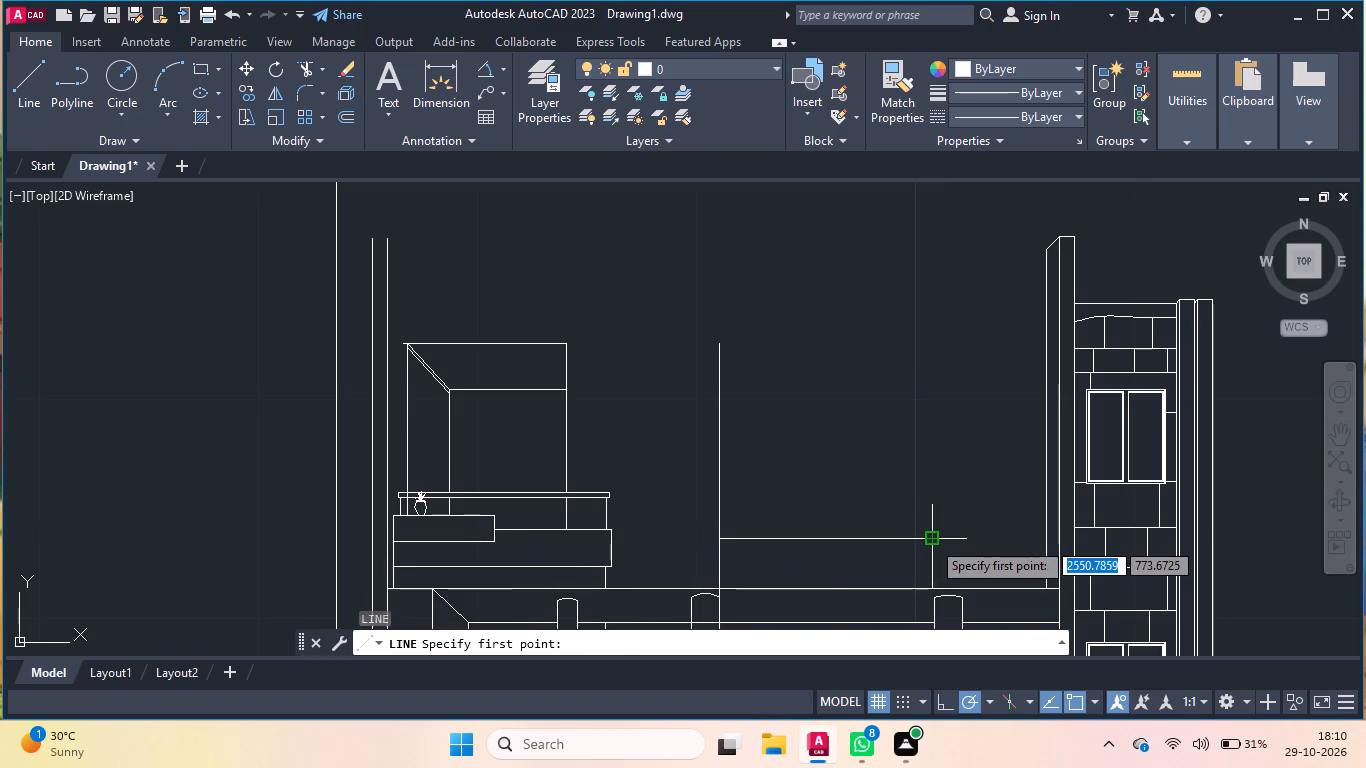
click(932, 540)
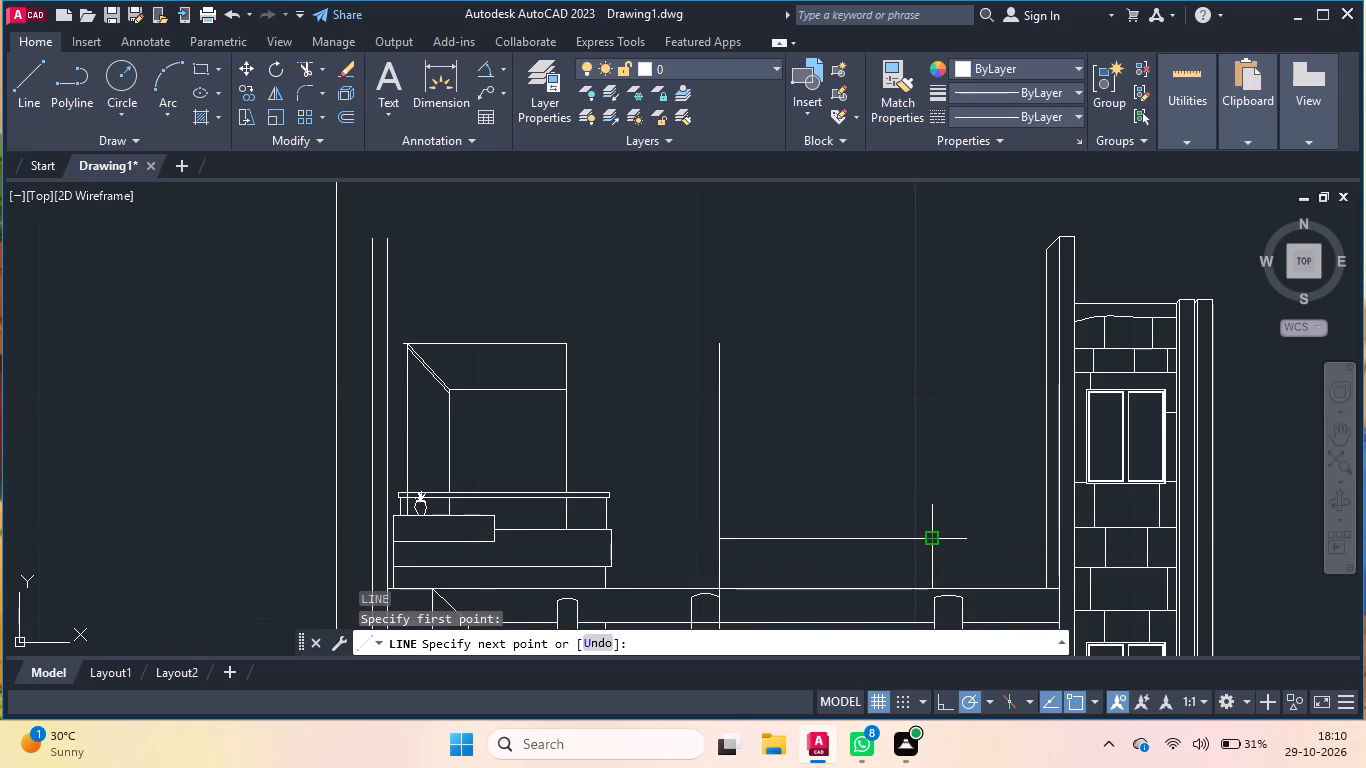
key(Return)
Draw a line from the narrow strip's upper left corner up to the wall-top level, 0.7 units left, and about 16.1 units down to the roof line.
key(Return)
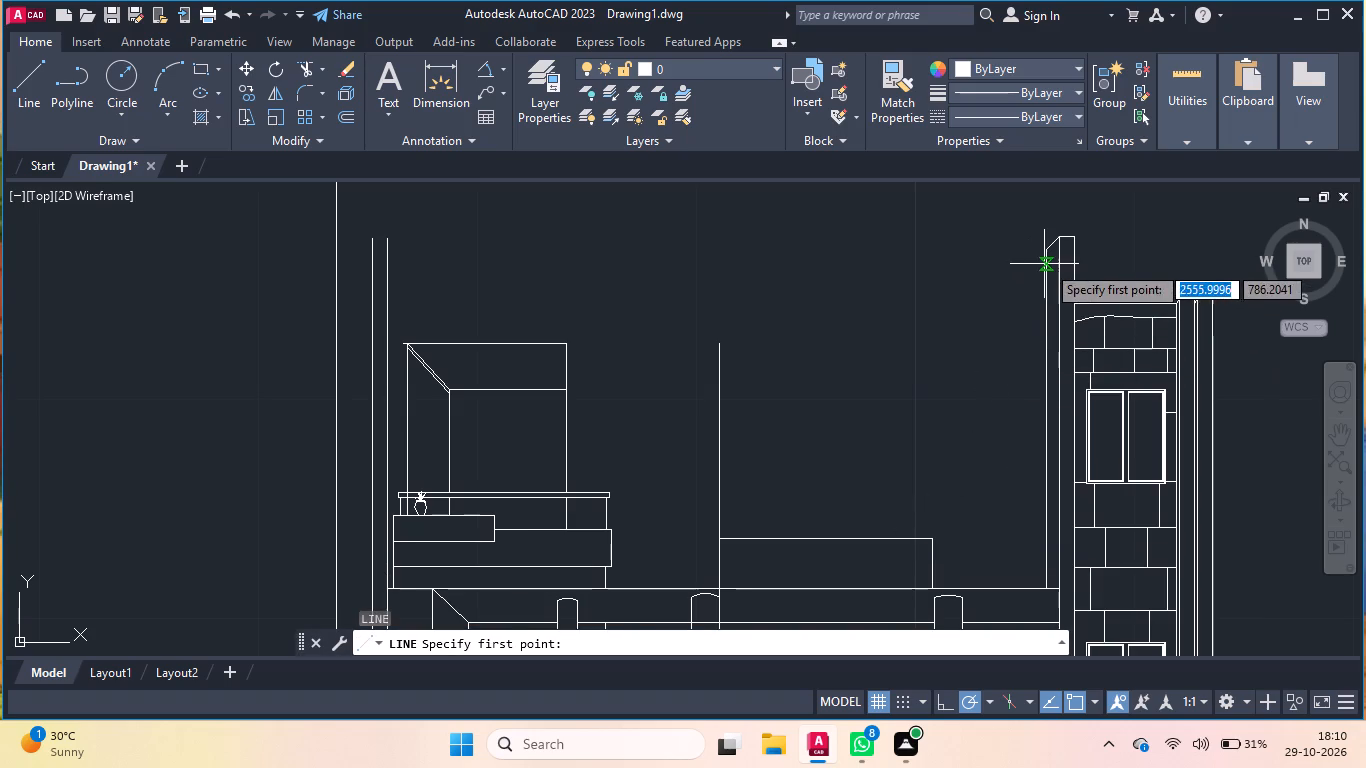
click(1045, 246)
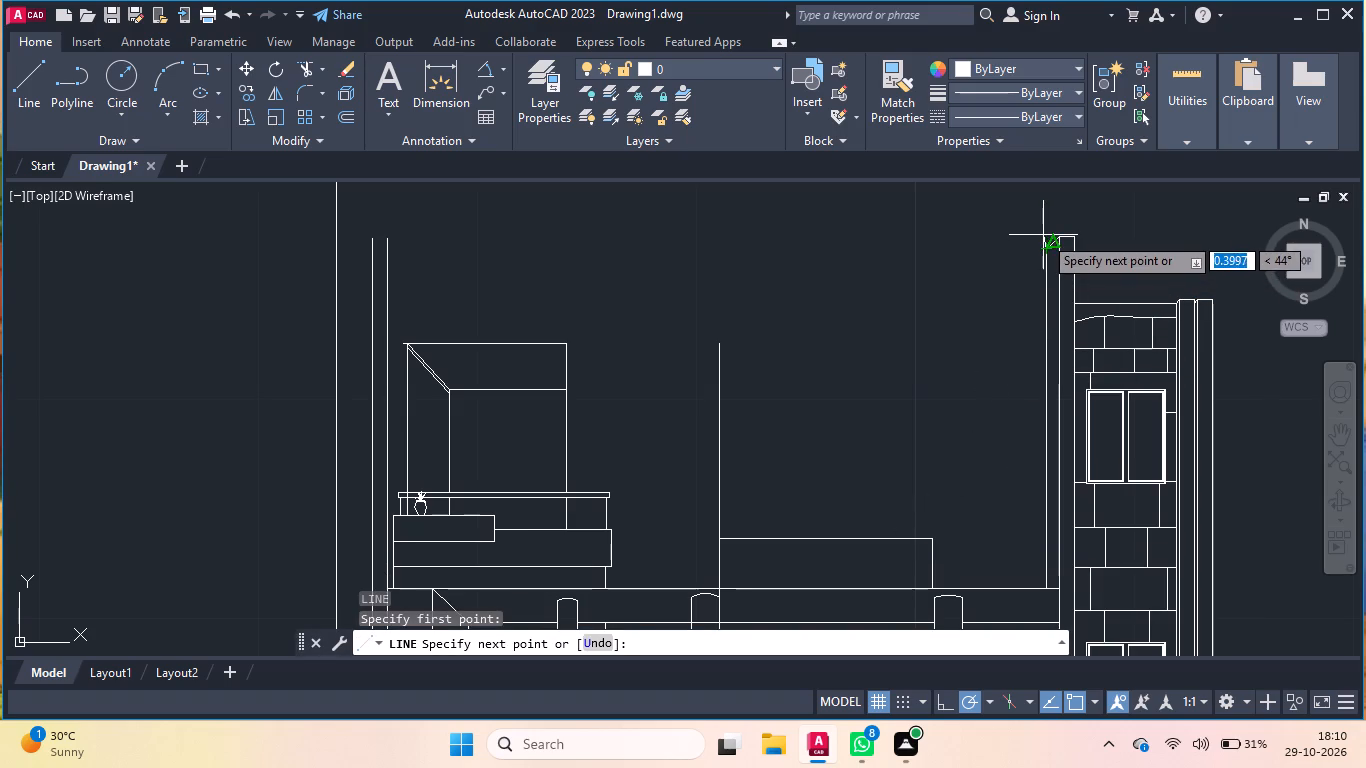
scroll(1044, 235, up, 2)
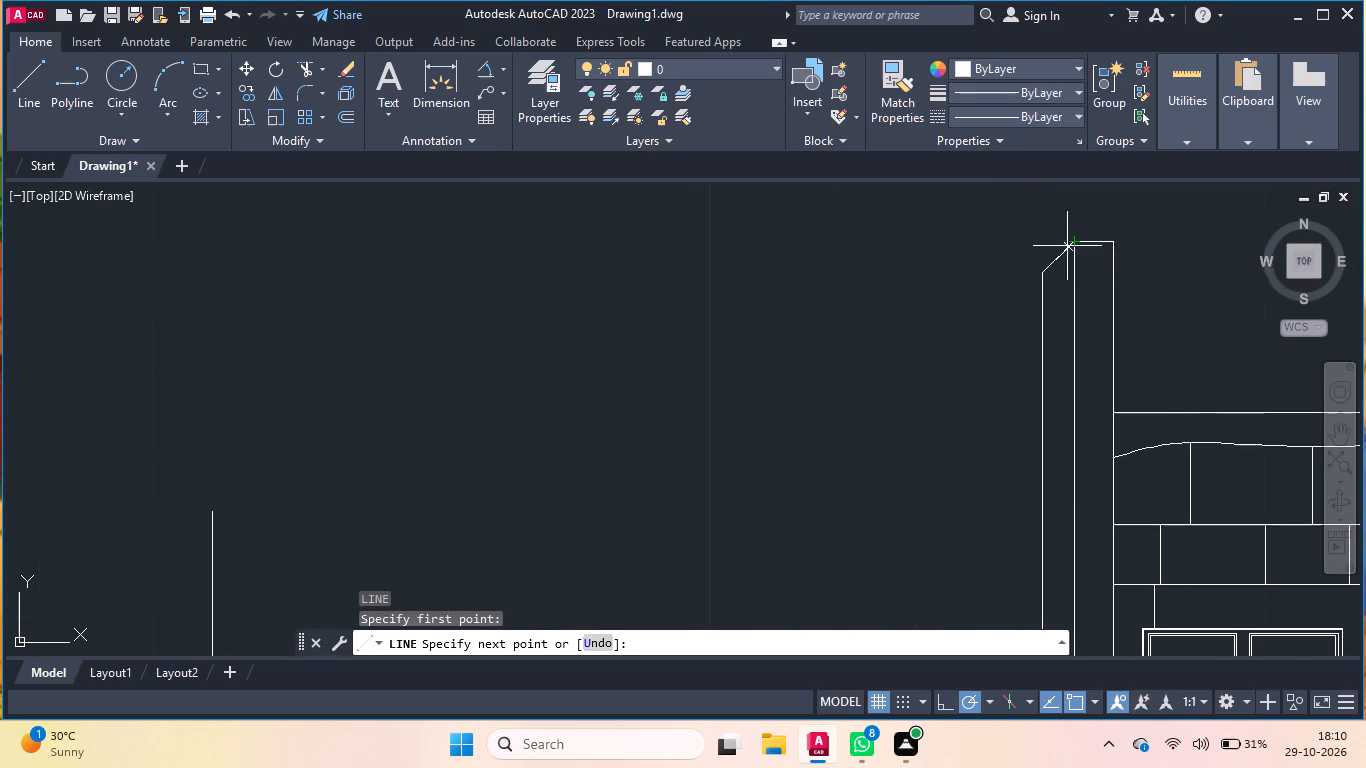
click(1039, 240)
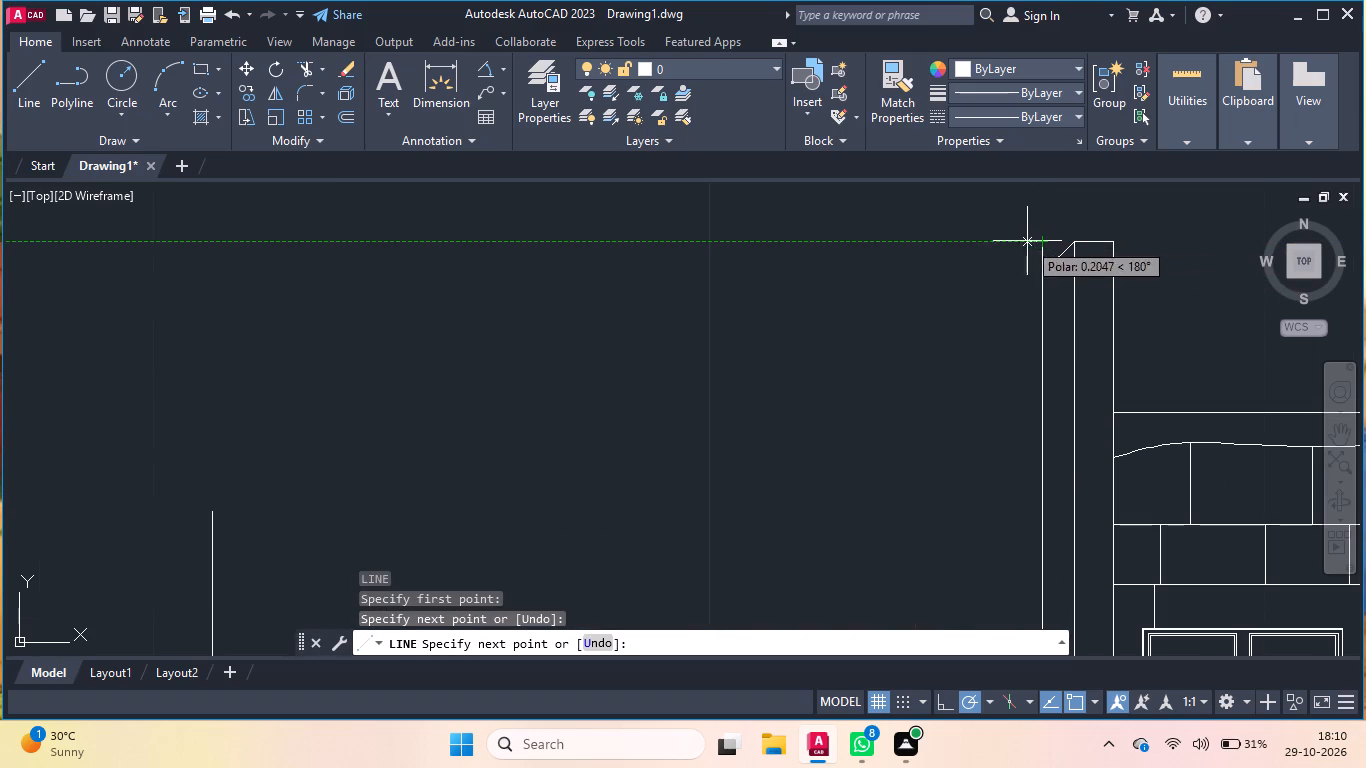
key(0)
key(period)
key(7)
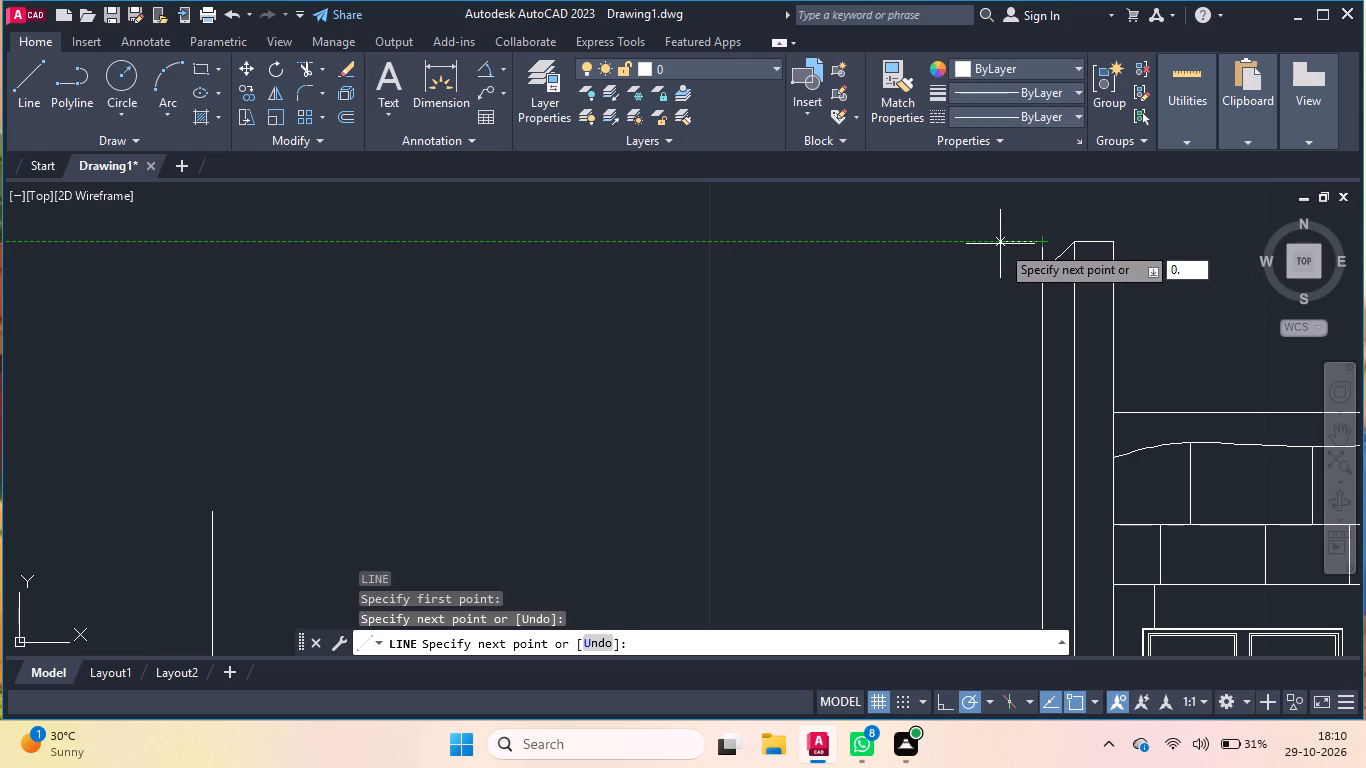
key(Return)
scroll(1001, 249, down, 2)
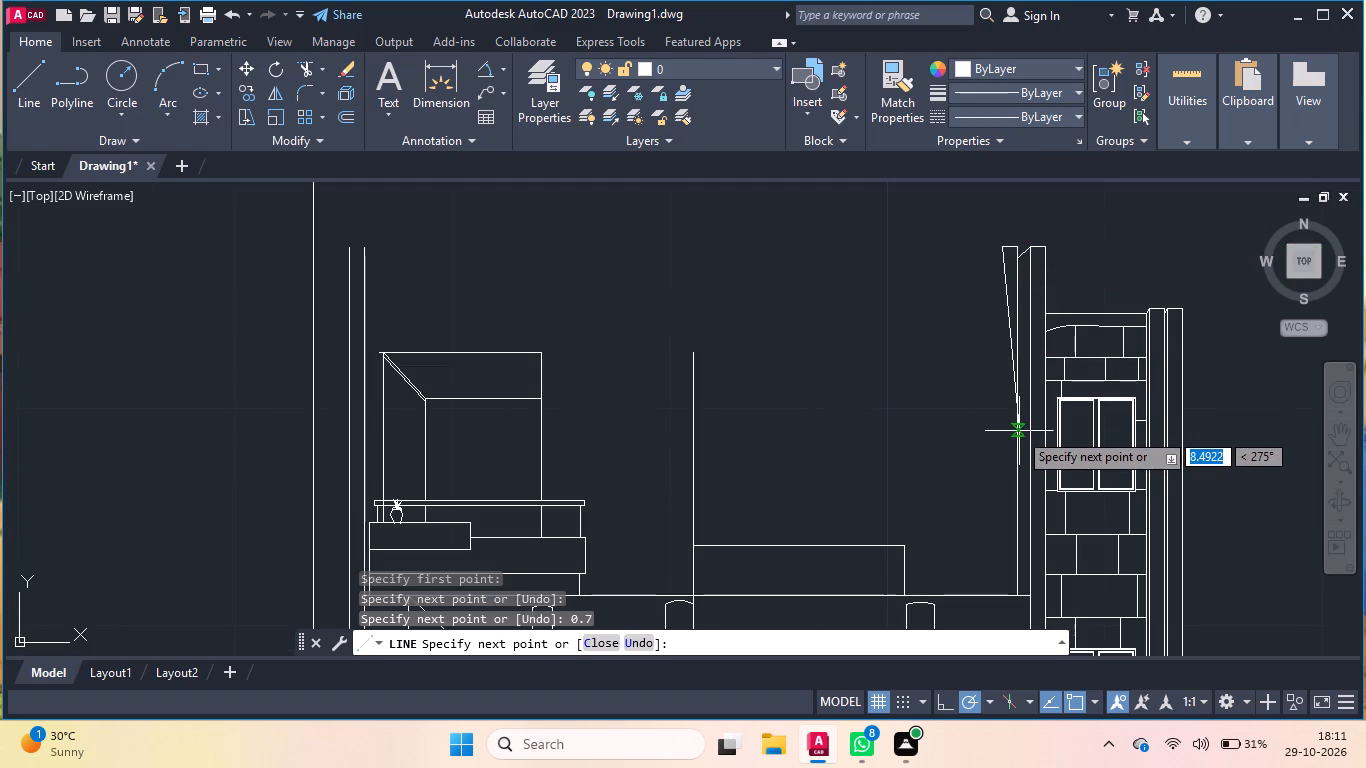
click(1005, 592)
key(Return)
Draw a slanted line down from the right wall strip's upper left corner, continuing about 15.5 units vertically down to the roof line.
scroll(1009, 237, up, 3)
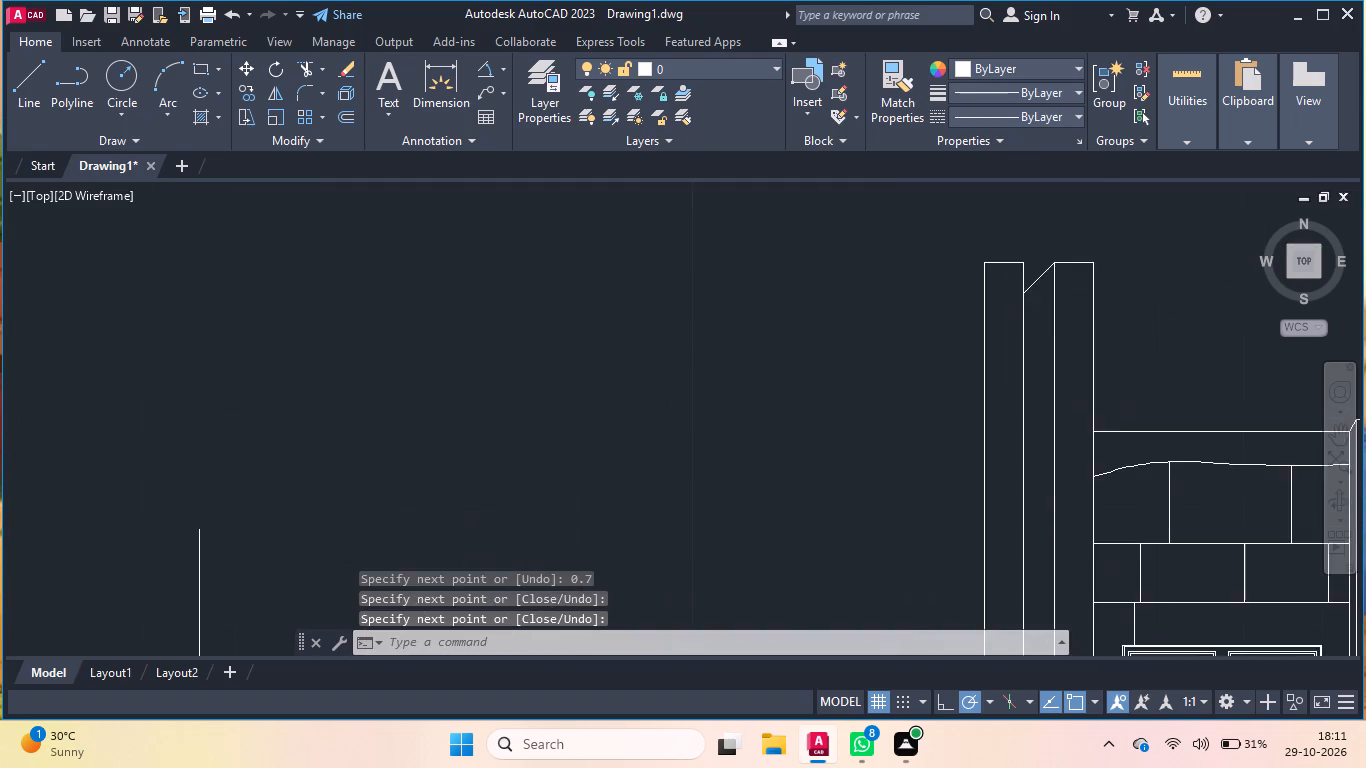
key(Return)
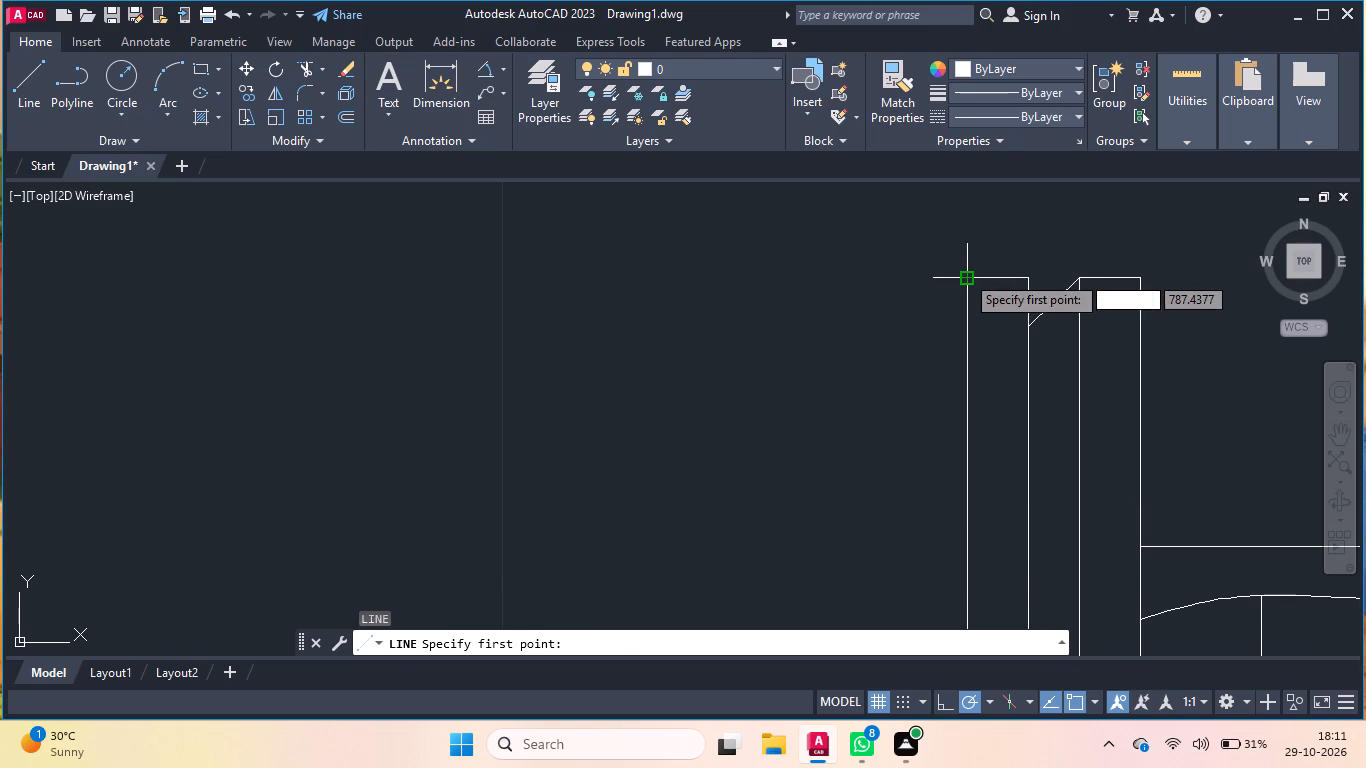
click(966, 273)
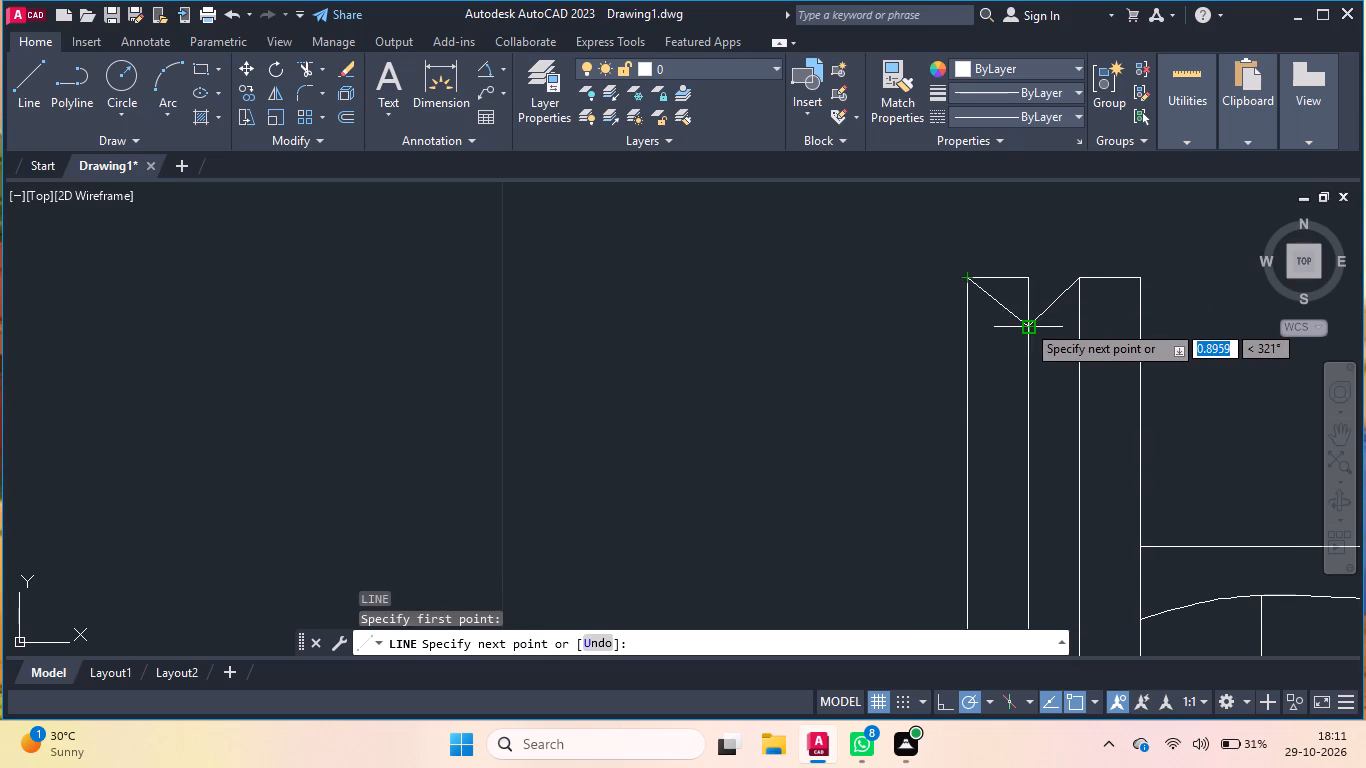
click(941, 327)
scroll(939, 321, down, 5)
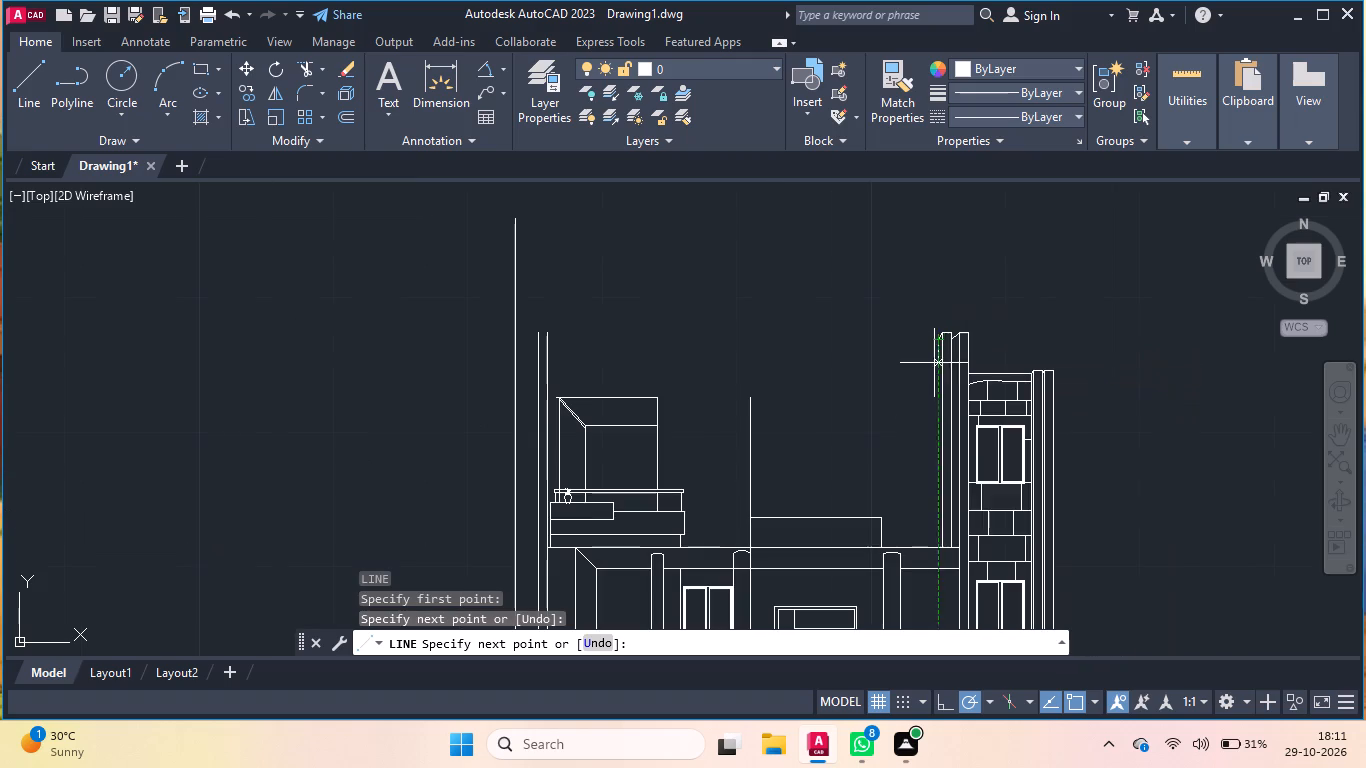
scroll(928, 548, up, 2)
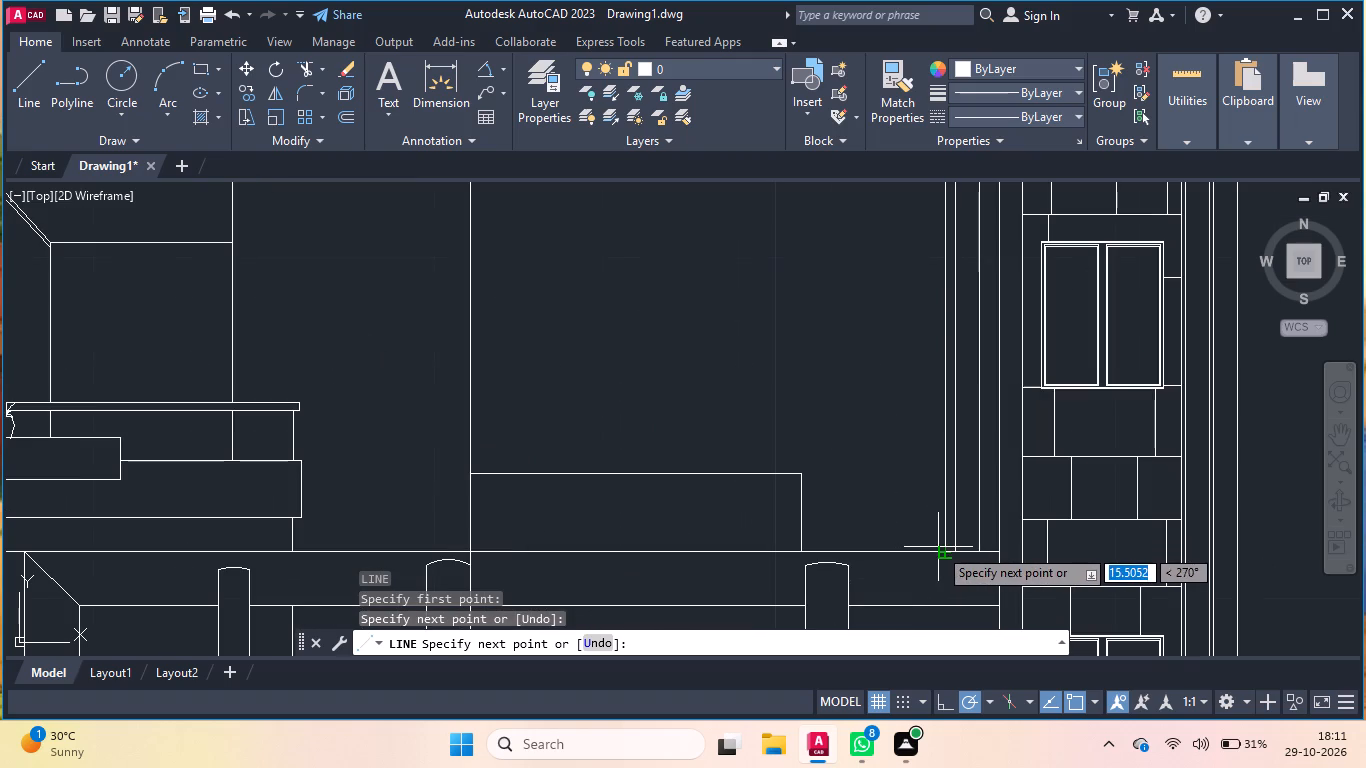
click(944, 549)
key(Return)
Draw a horizontal line about 4.2 units long from just below the low block's upper right corner to the right wall's outer left edge.
key(Return)
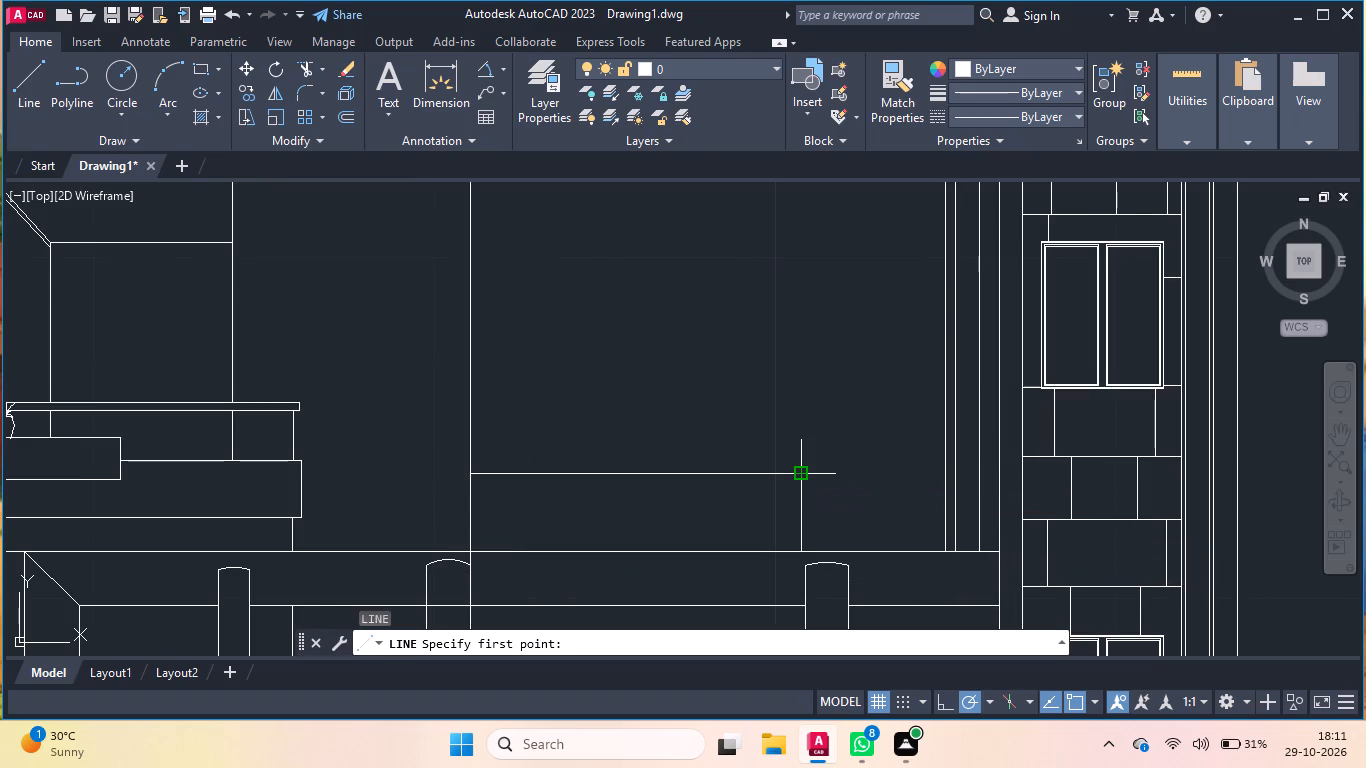
scroll(804, 486, up, 1)
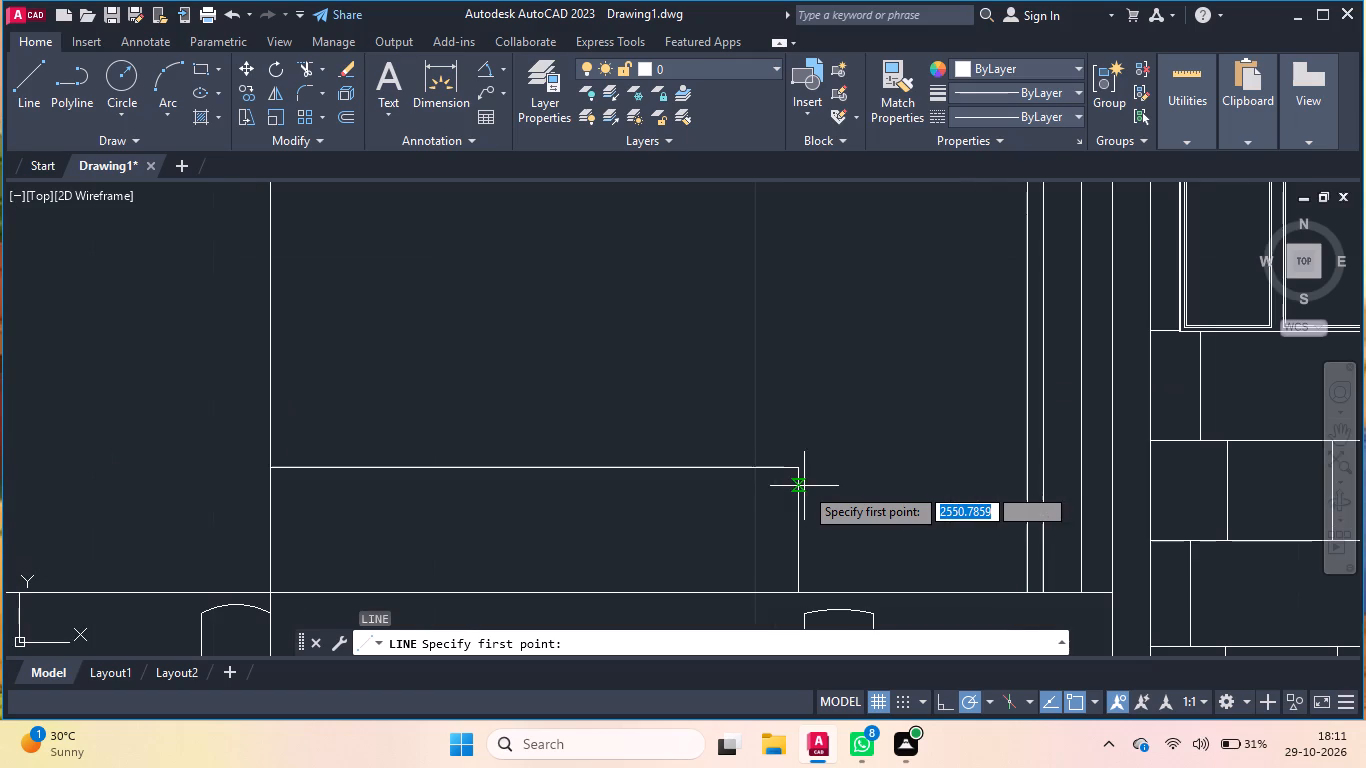
click(799, 486)
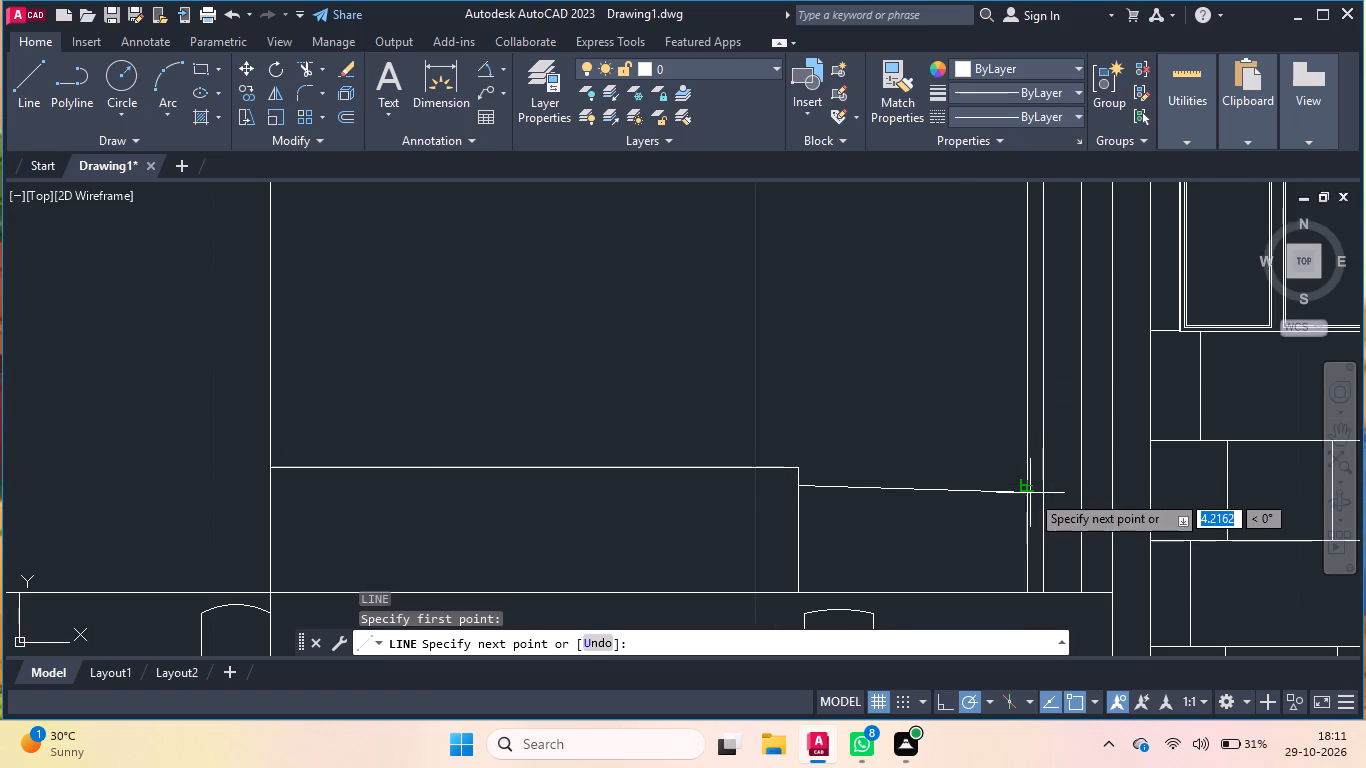
click(1026, 488)
key(Return)
scroll(915, 540, down, 2)
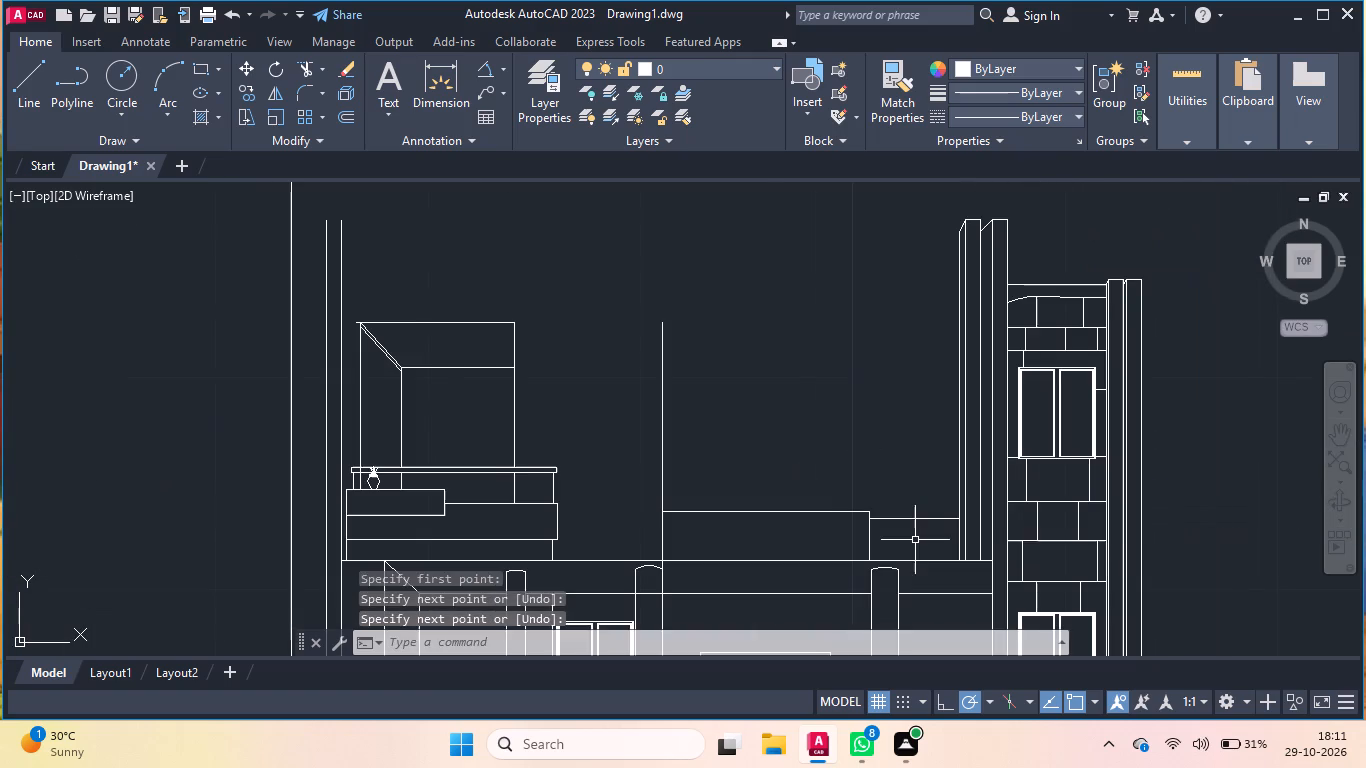
Draw a vertical line from the low block's right edge up to the level of the tall vertical line's top.
key(Return)
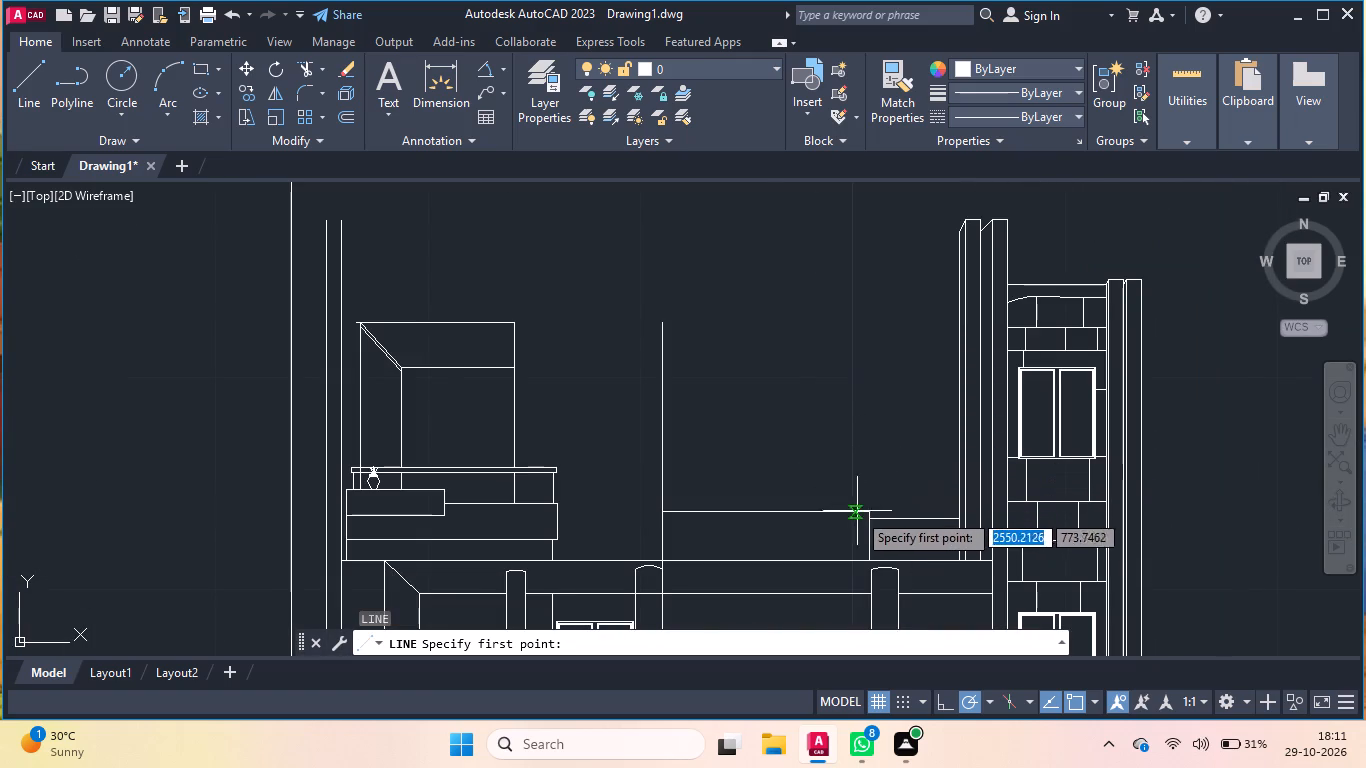
click(866, 506)
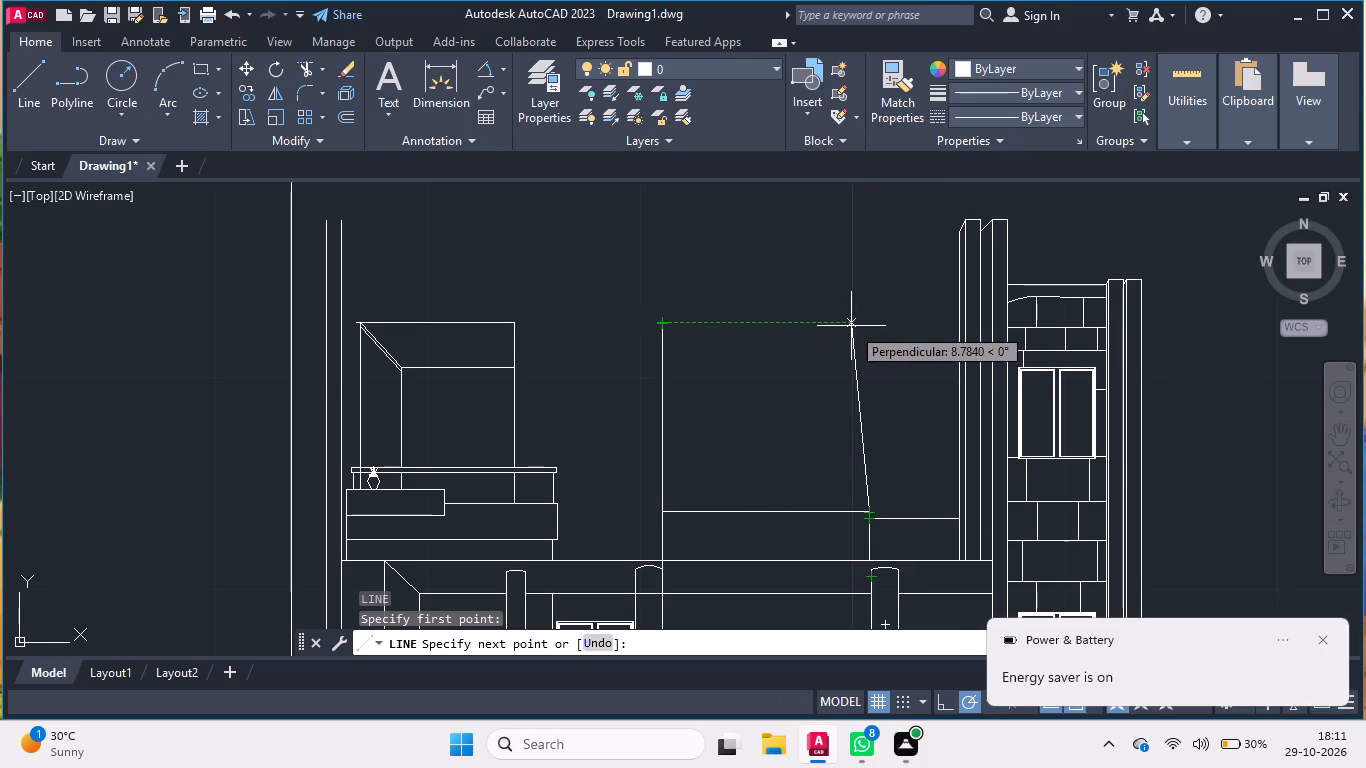
click(867, 323)
key(Return)
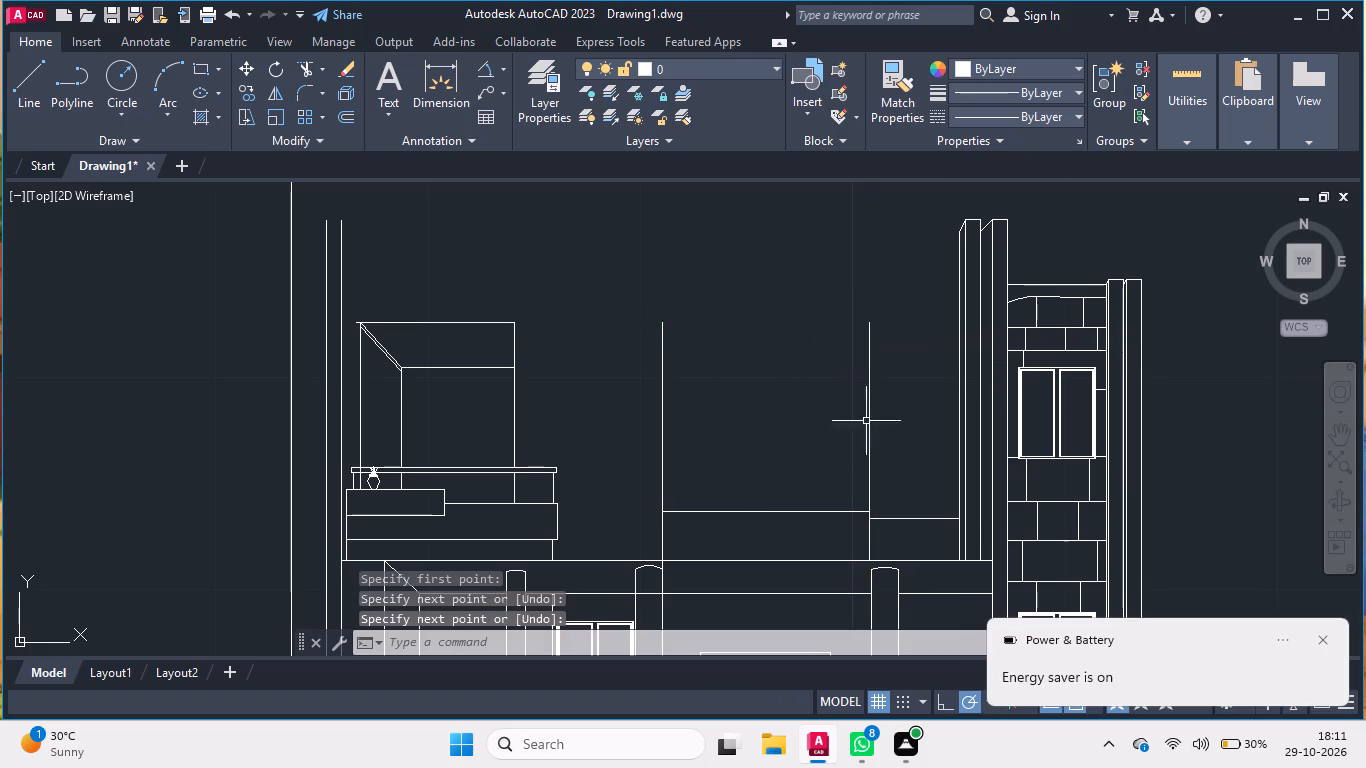
Draw a line about 8.55 units right from the tall vertical, level with the left volume's inner edge, then slant it to the right vertical's top.
scroll(892, 428, up, 1)
key(Return)
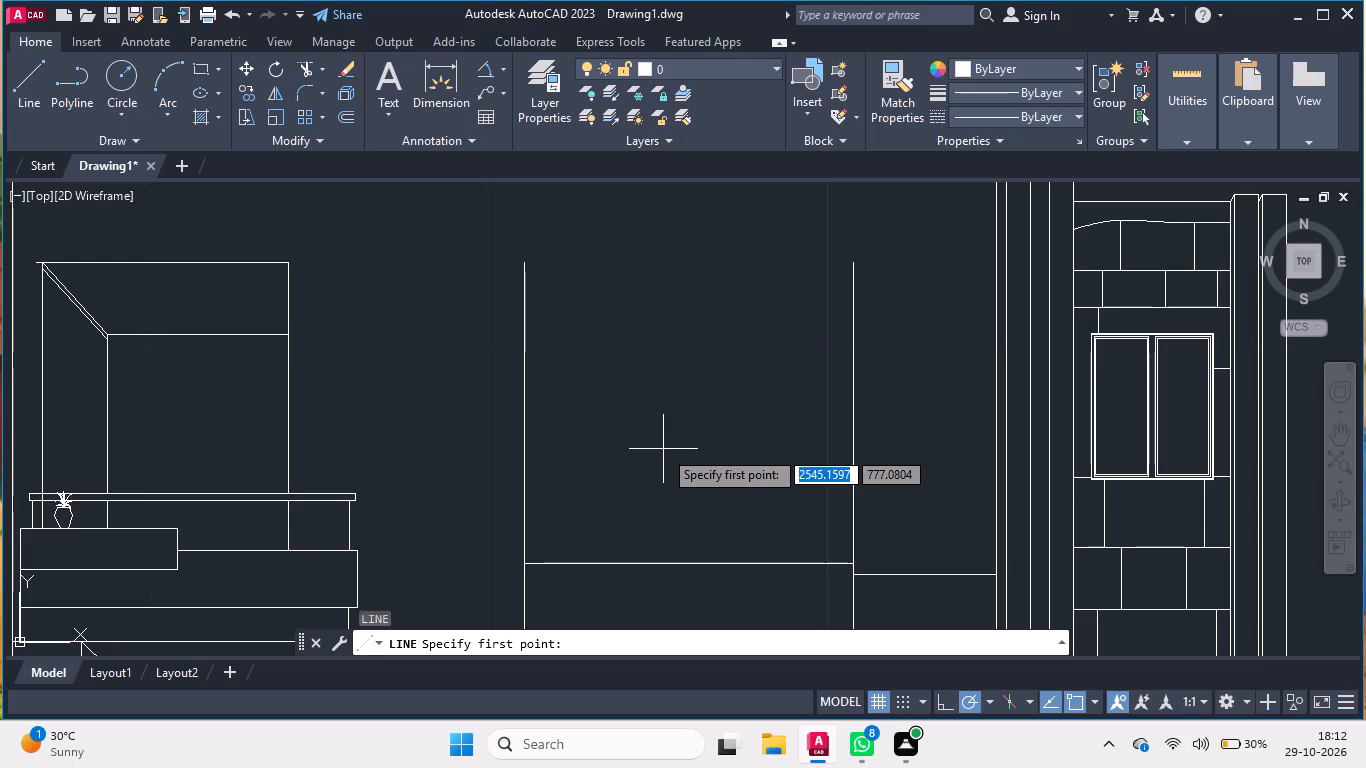
scroll(642, 375, down, 2)
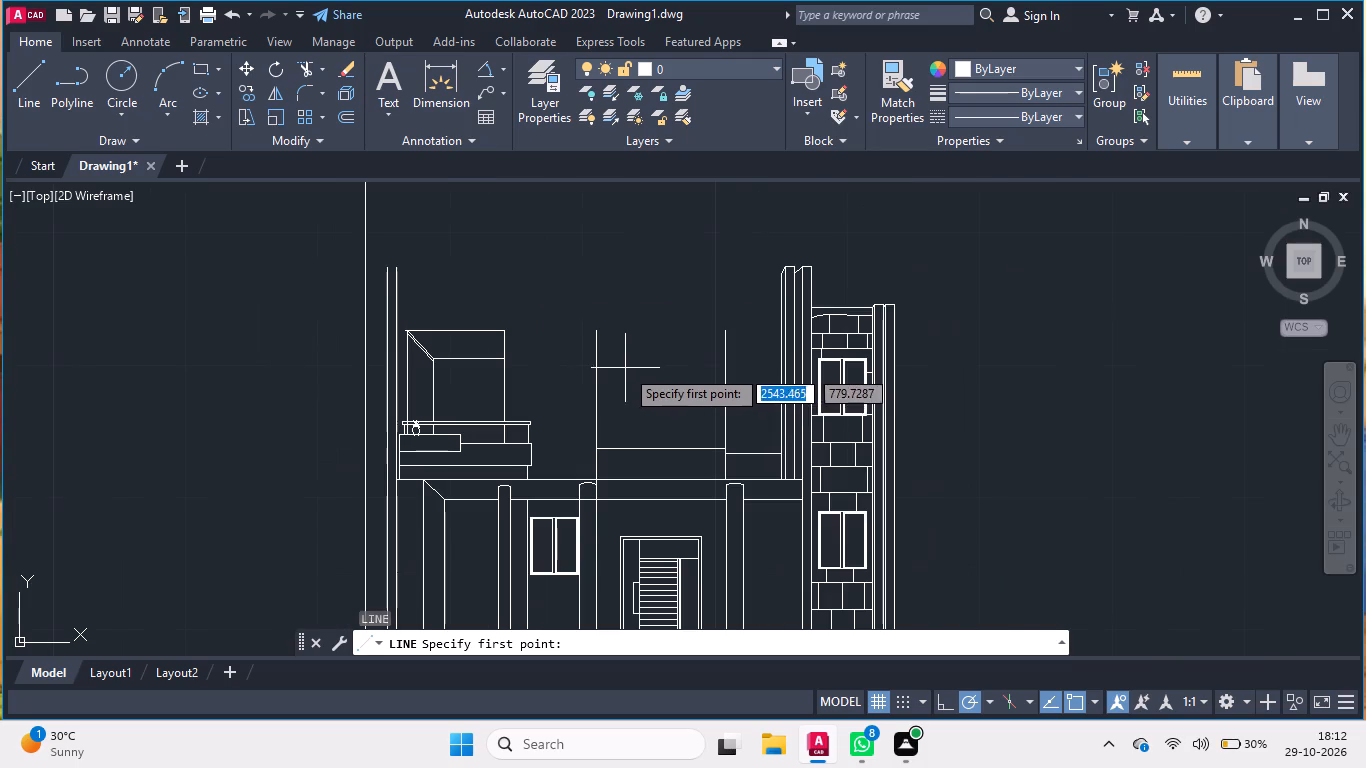
scroll(614, 357, up, 1)
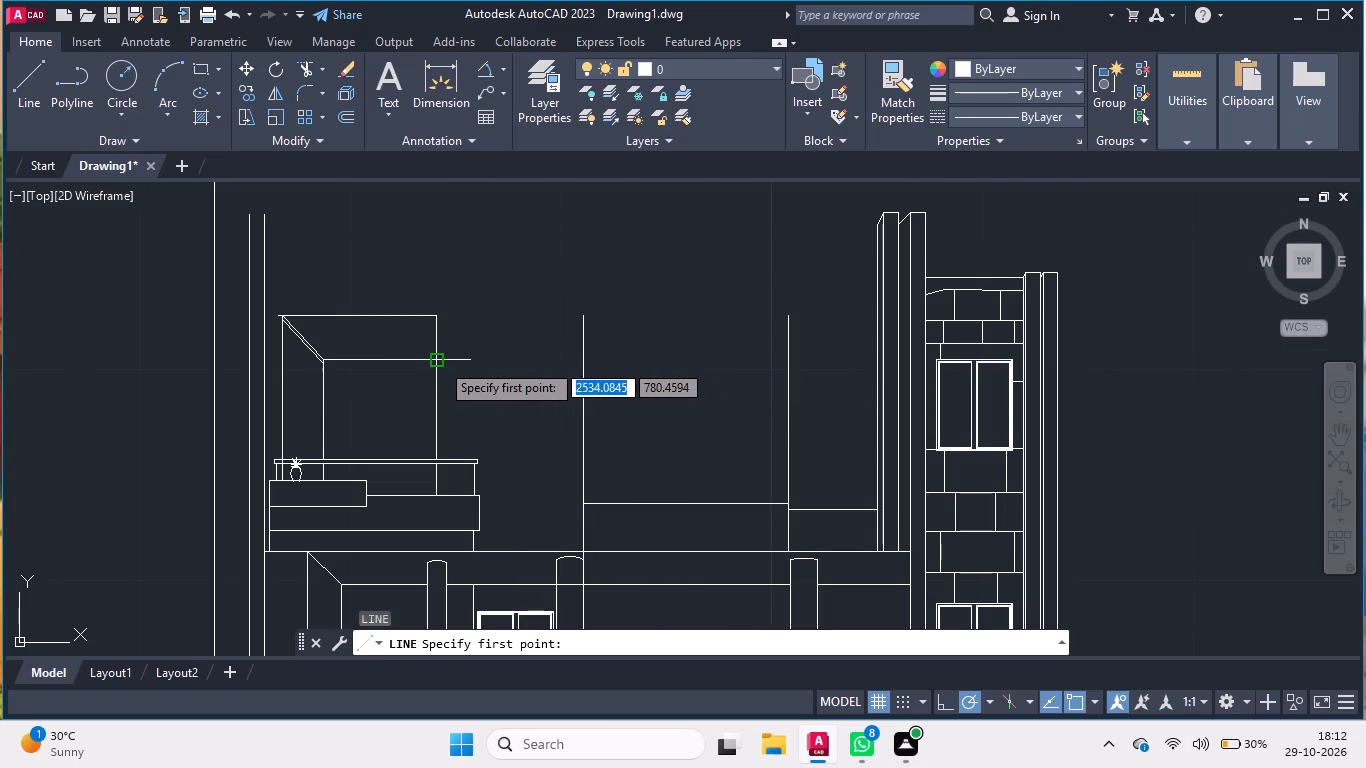
click(583, 360)
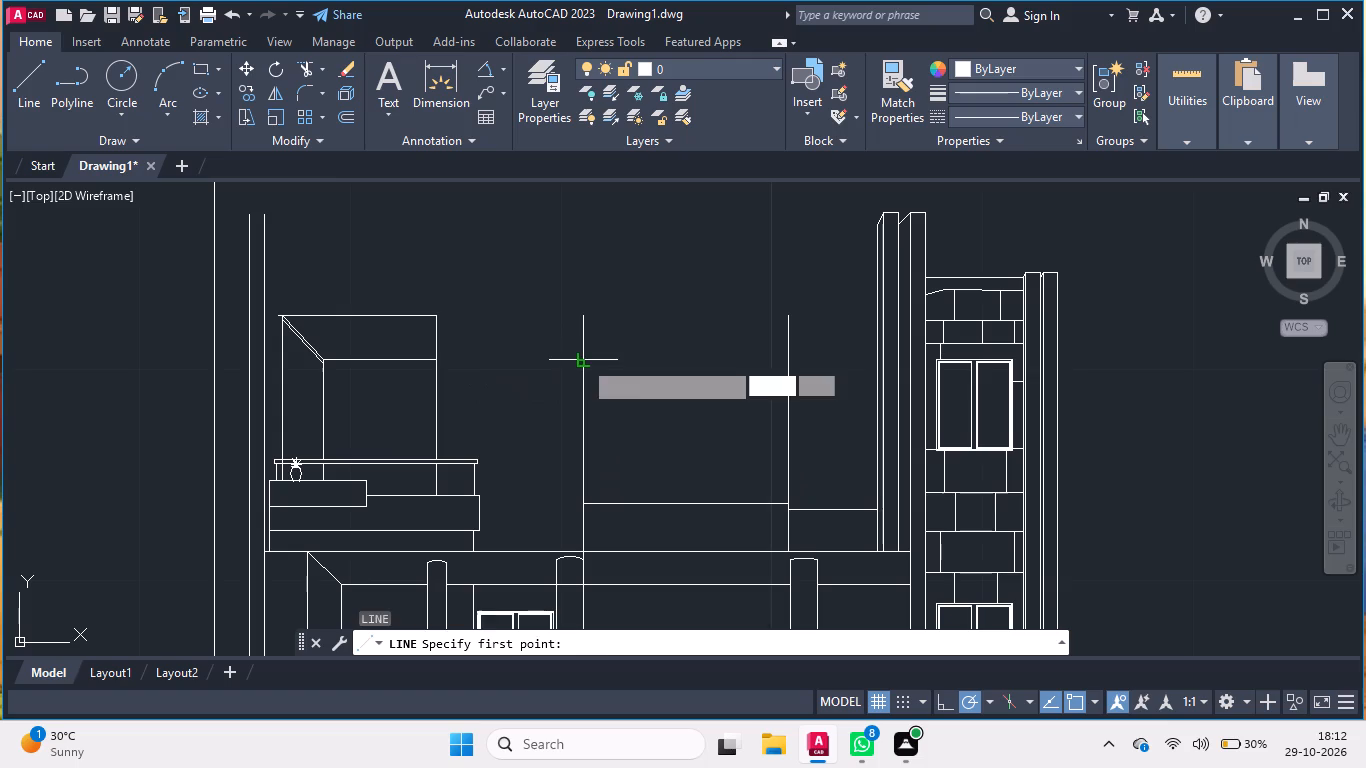
click(762, 358)
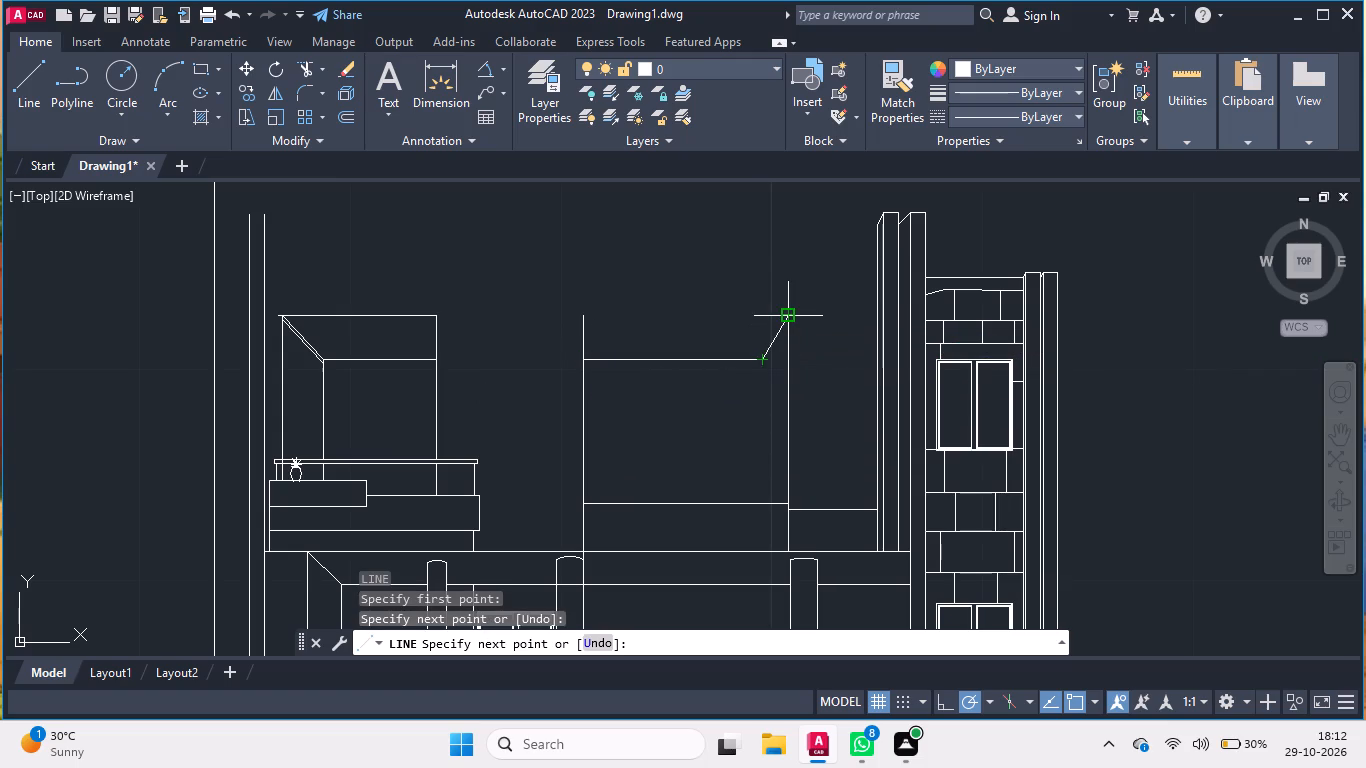
click(786, 317)
Continue the line about 16.7 units left from the right vertical's top to the left volume's upper right corner.
scroll(786, 318, down, 2)
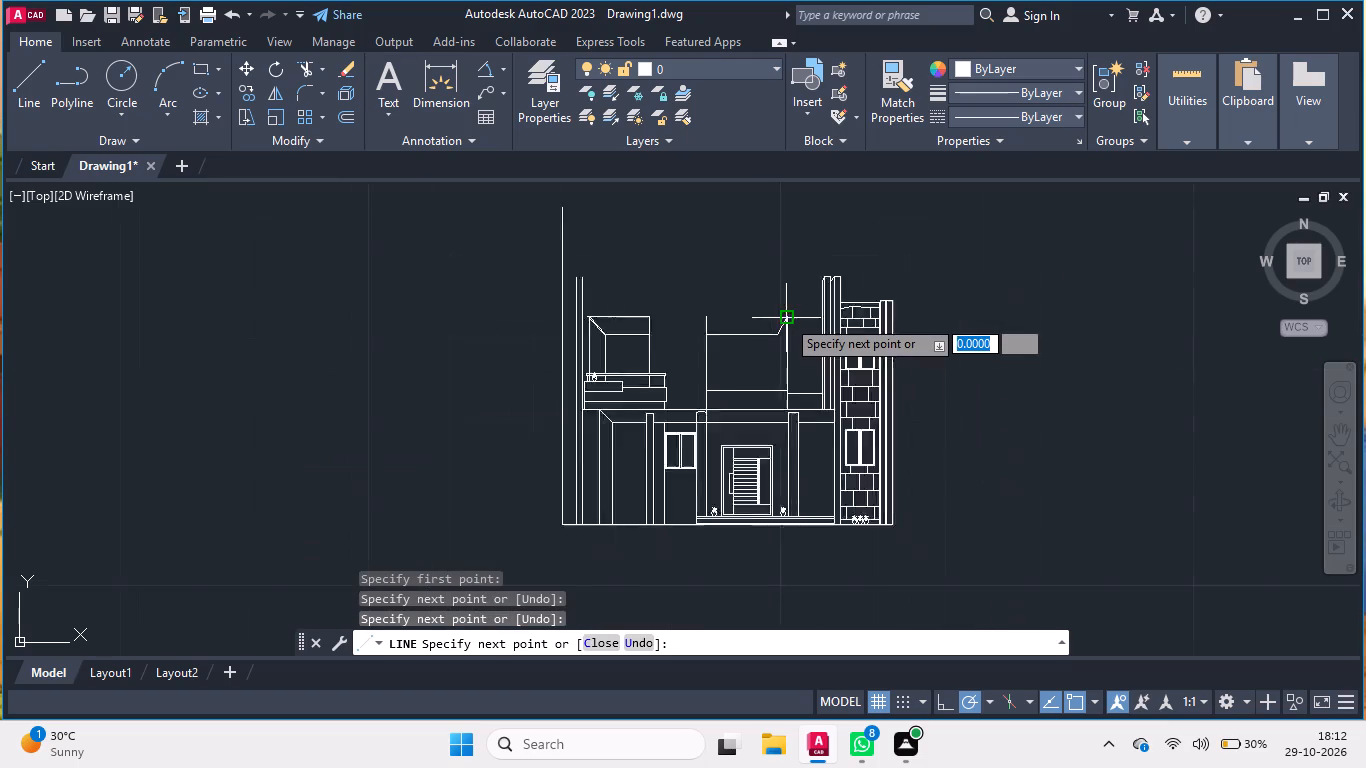
scroll(786, 318, down, 1)
scroll(783, 318, up, 1)
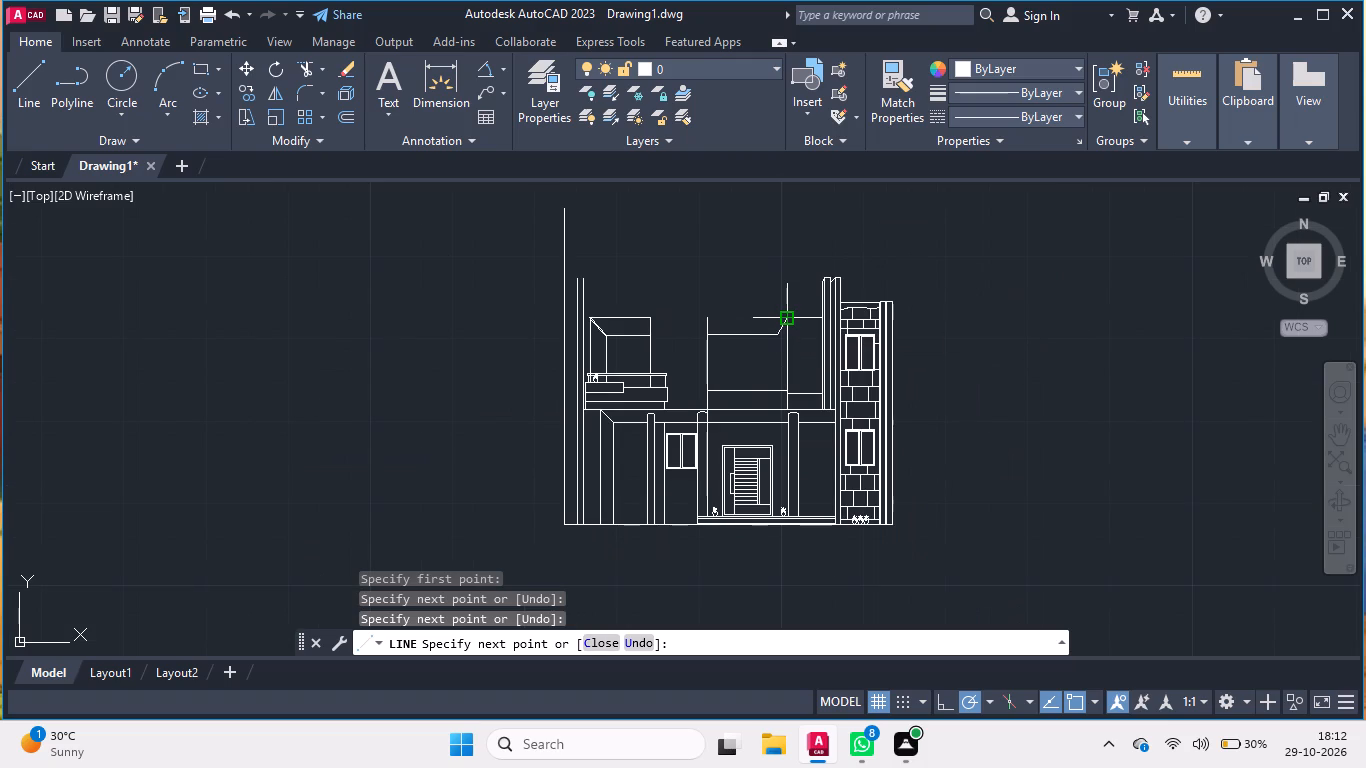
click(783, 318)
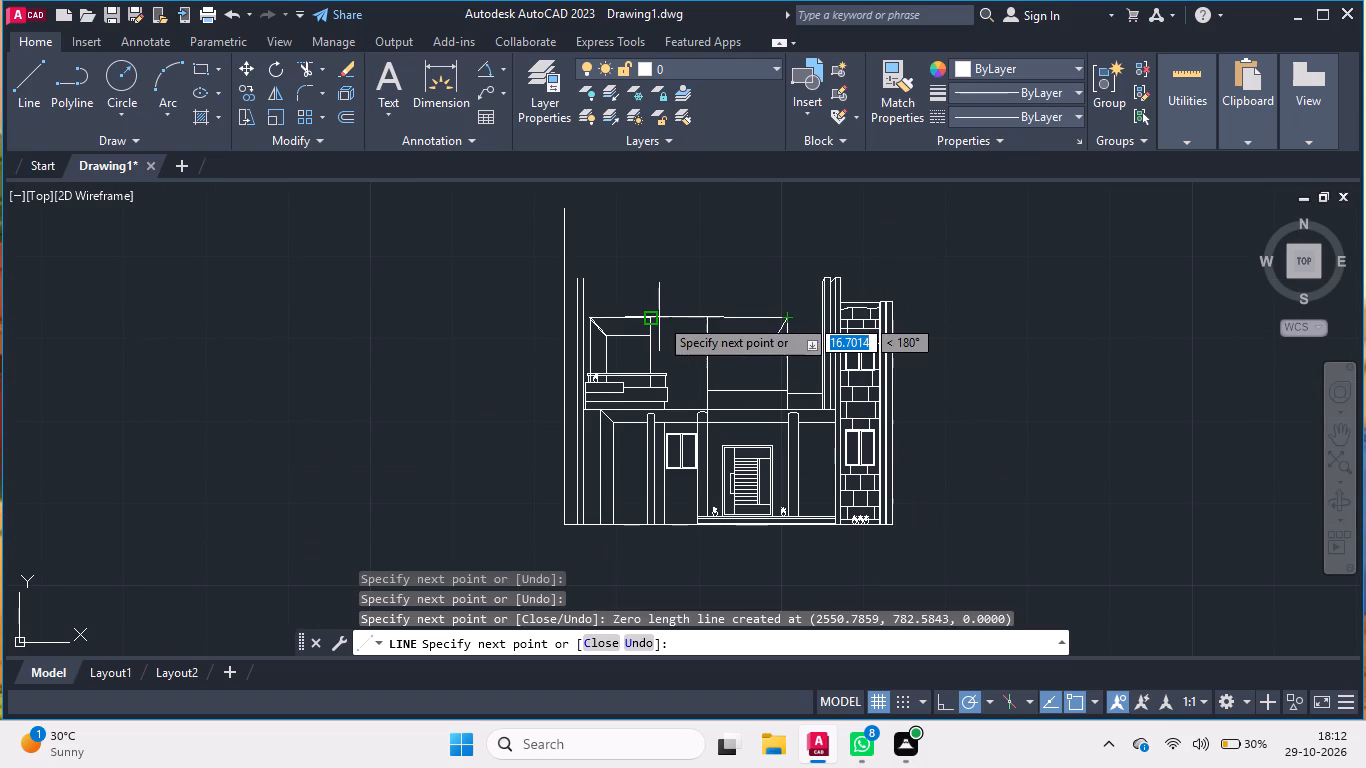
scroll(654, 316, up, 1)
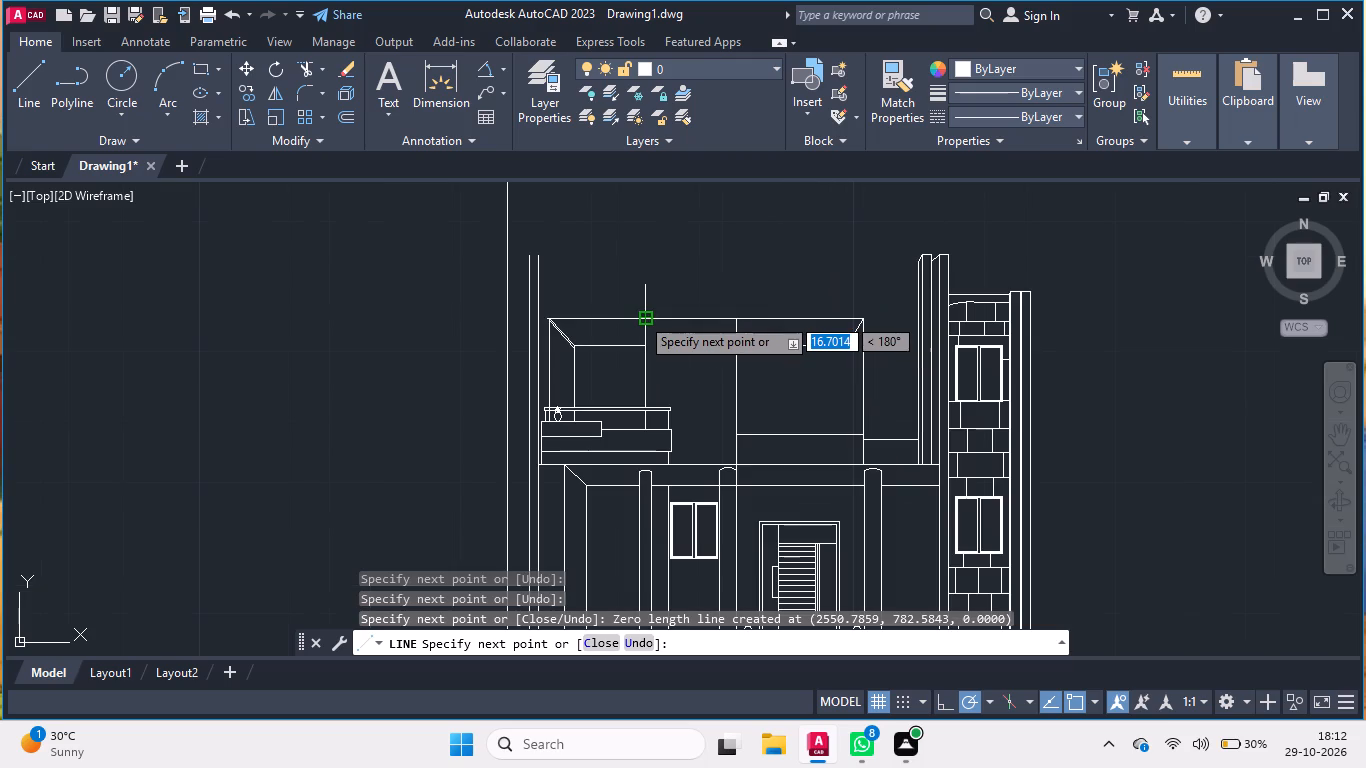
click(640, 316)
key(Return)
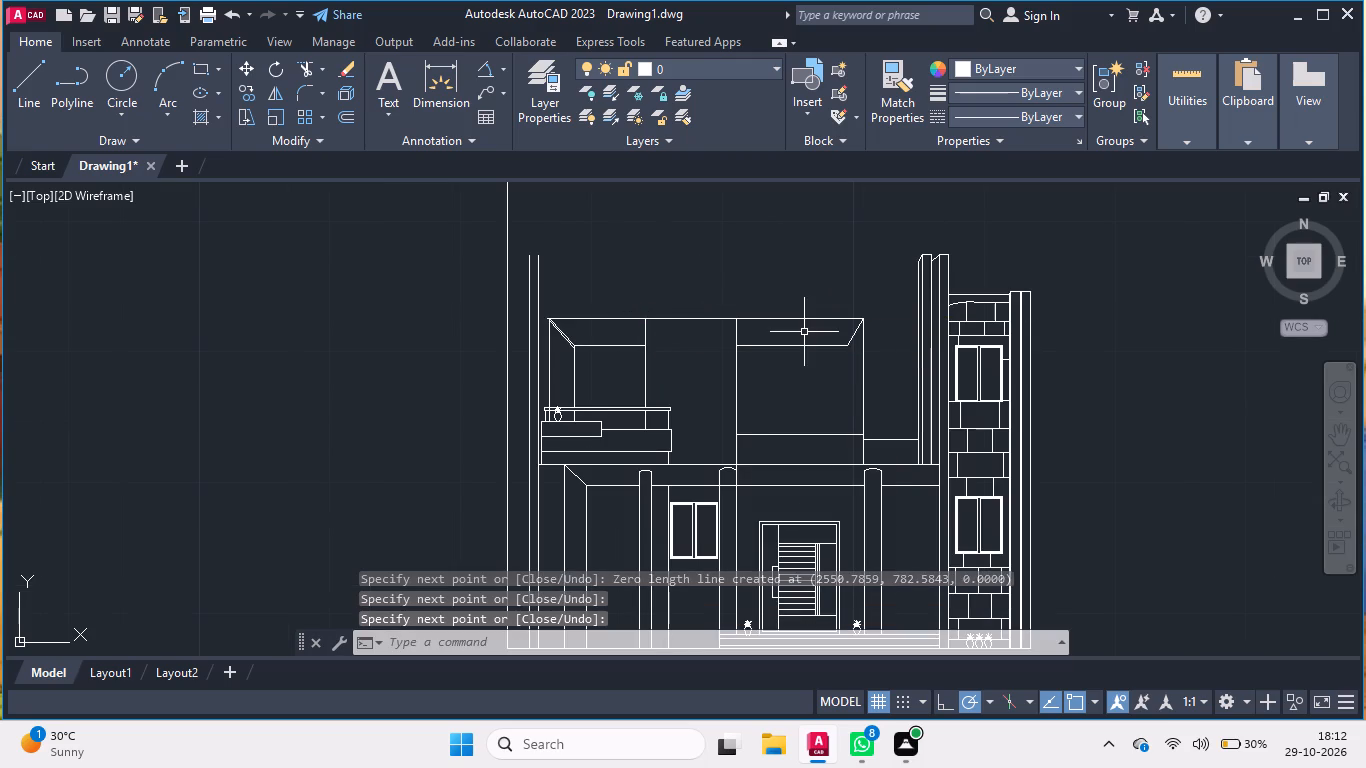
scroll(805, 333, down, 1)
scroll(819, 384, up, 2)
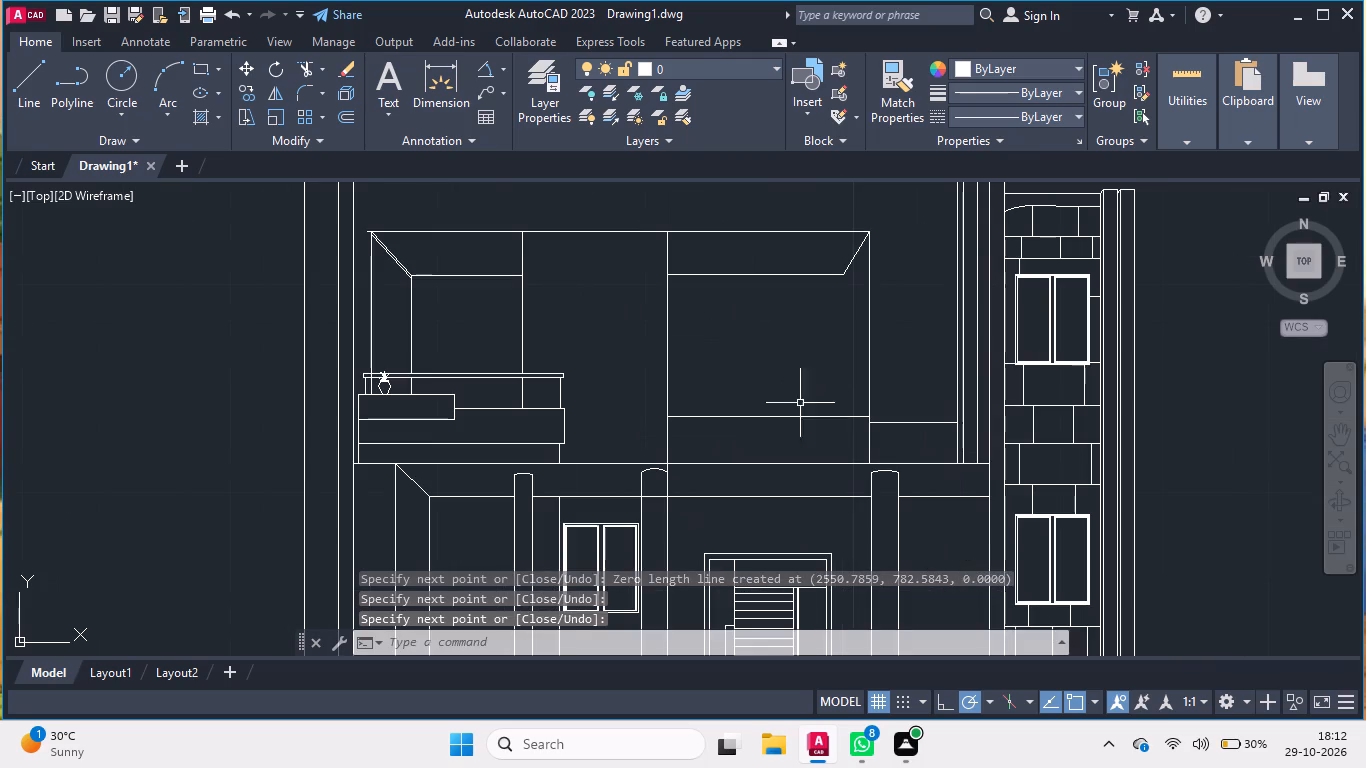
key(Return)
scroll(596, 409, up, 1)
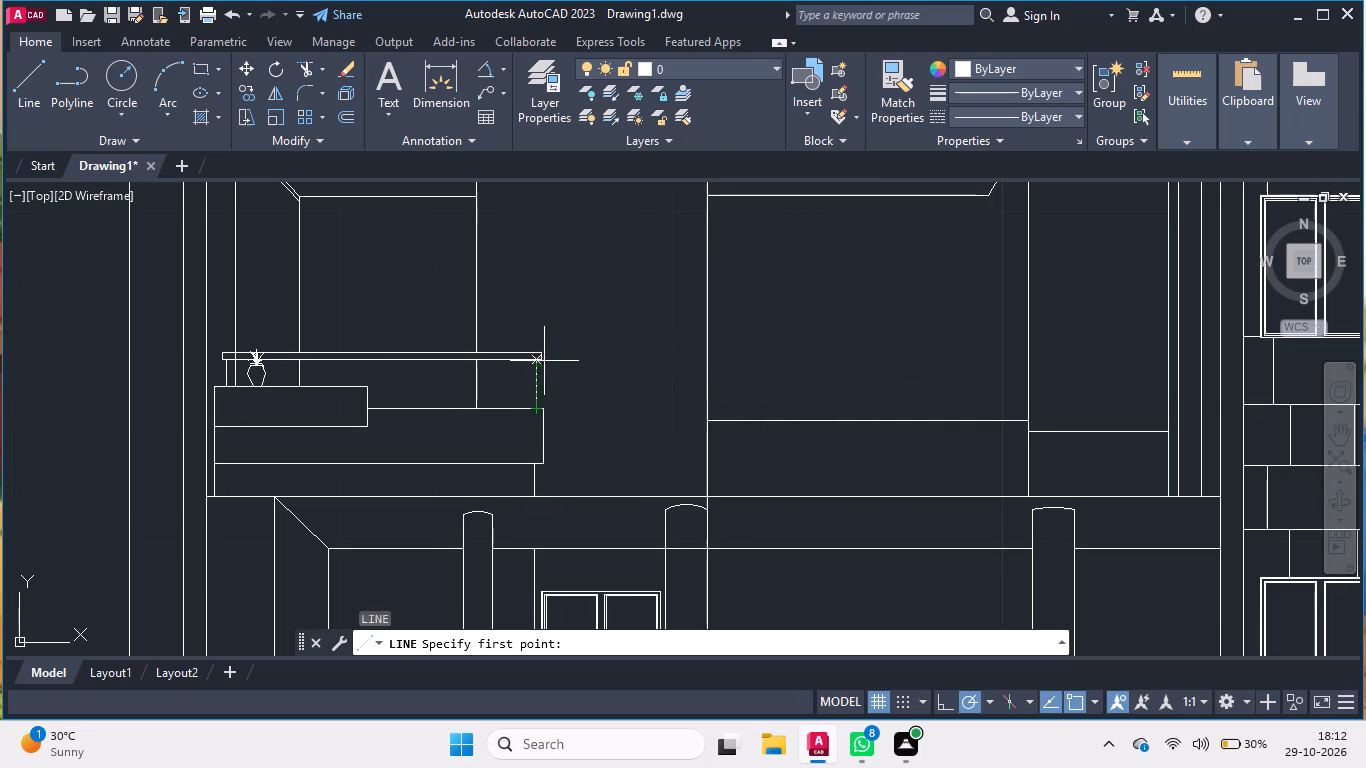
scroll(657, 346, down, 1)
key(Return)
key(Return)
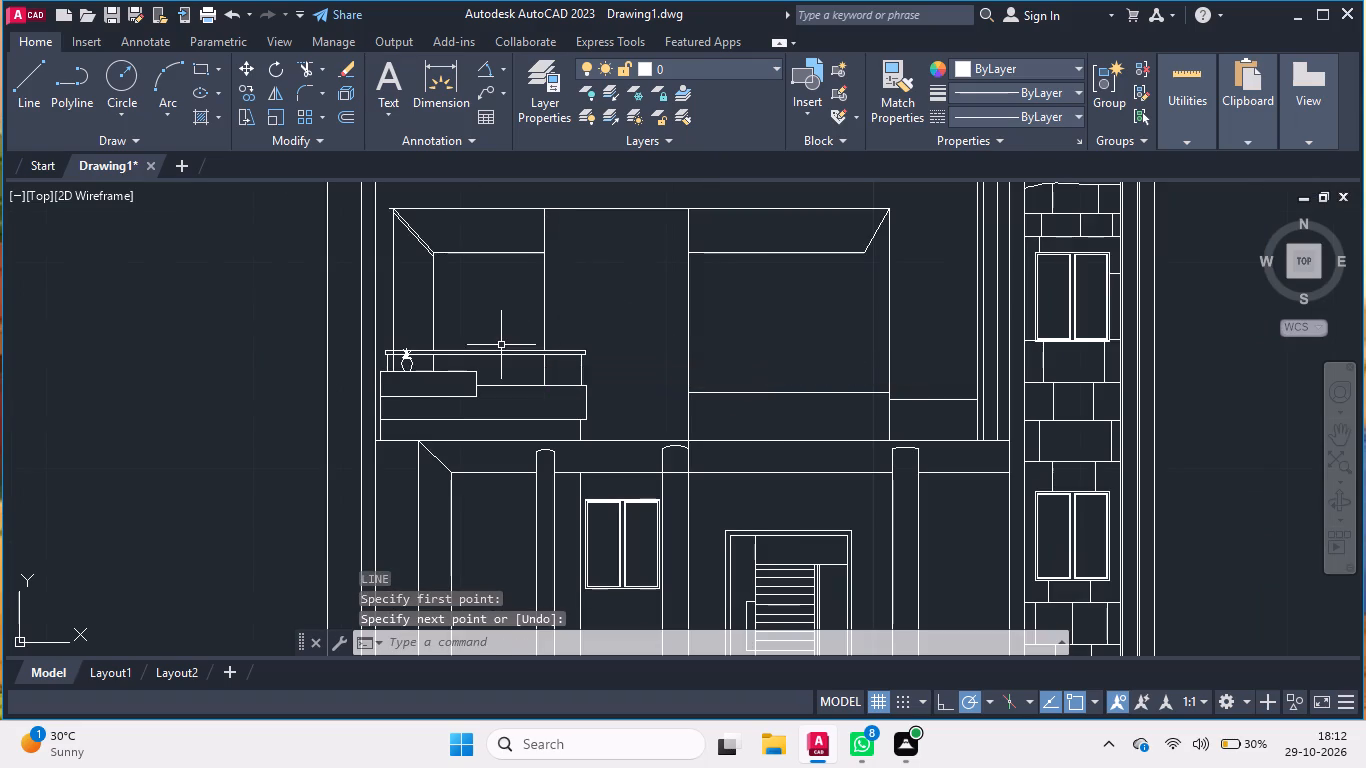
Copy the left balcony's two-line top rail about 14.7 units horizontally to the right, between the verticals above the low block.
click(502, 345)
click(502, 375)
text(co)
key(Return)
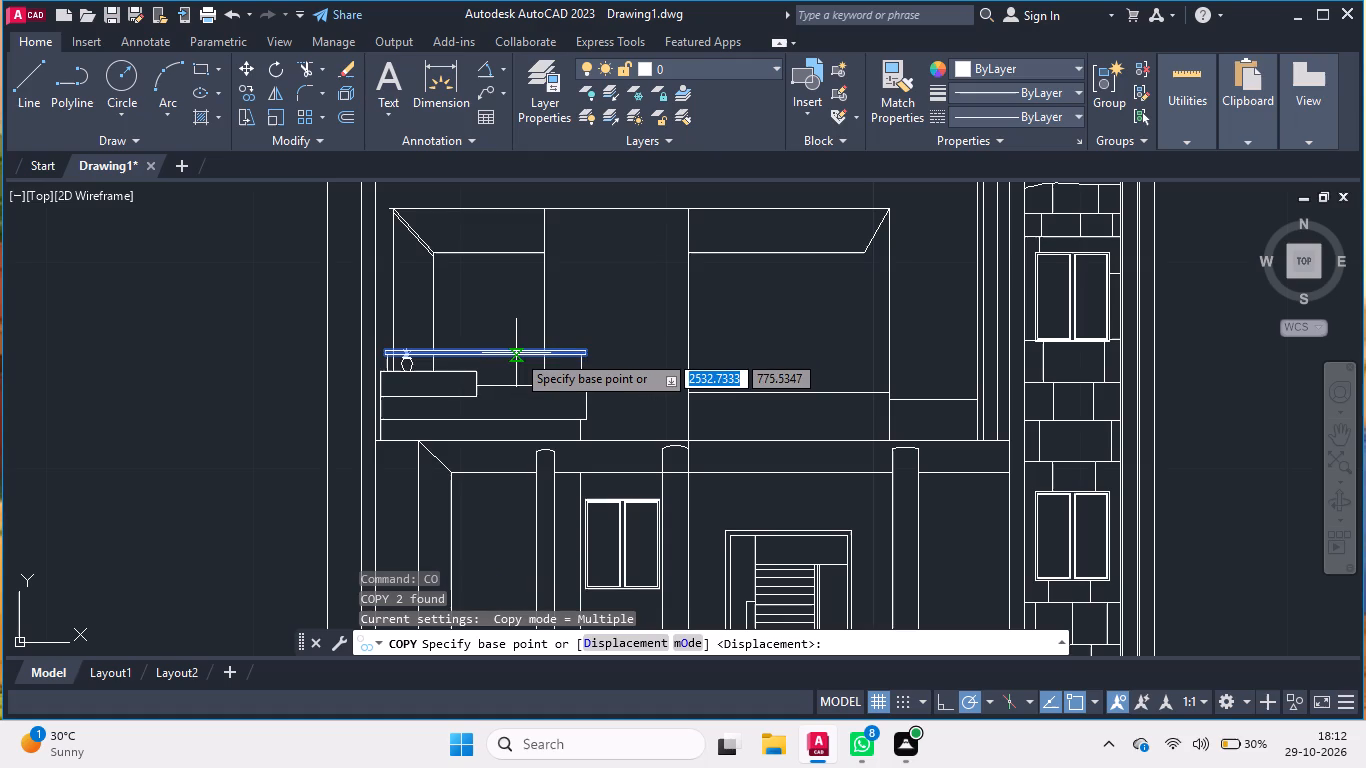
click(516, 353)
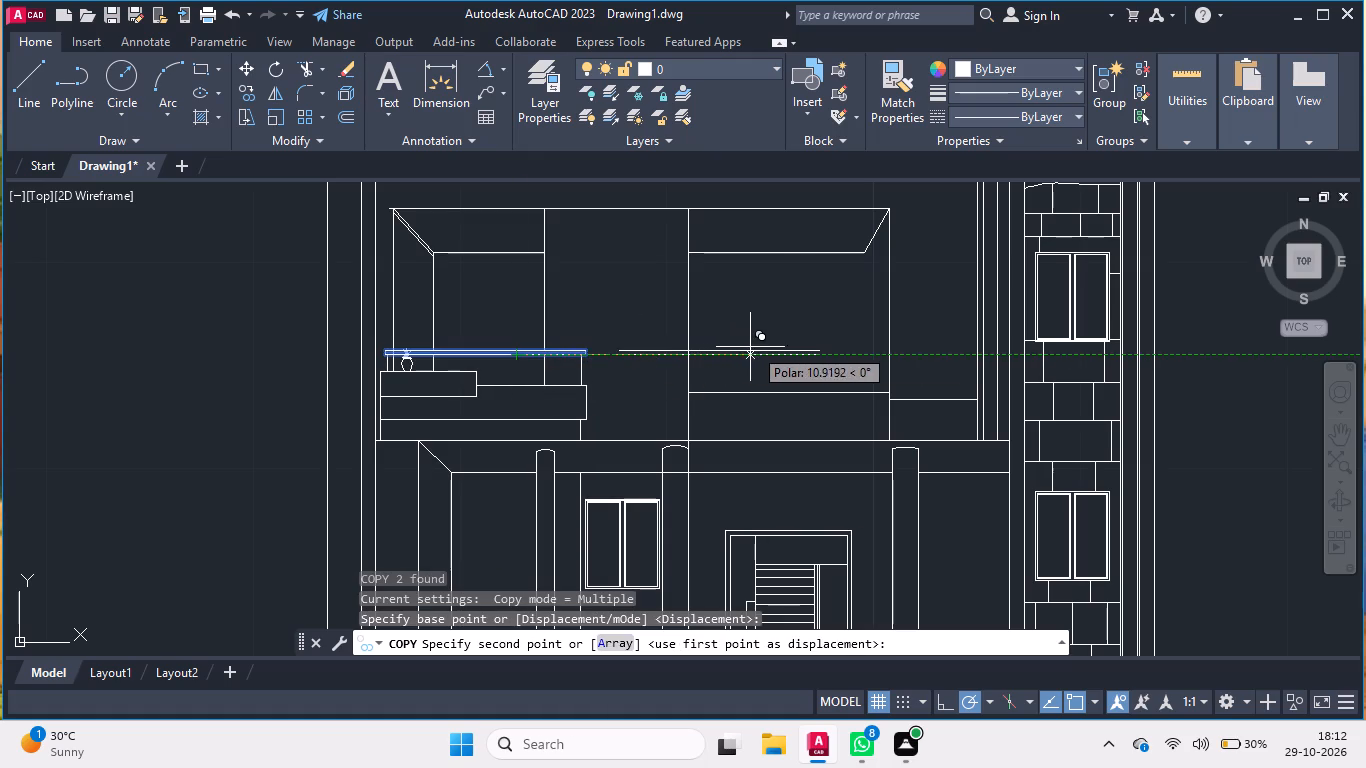
click(820, 347)
key(Return)
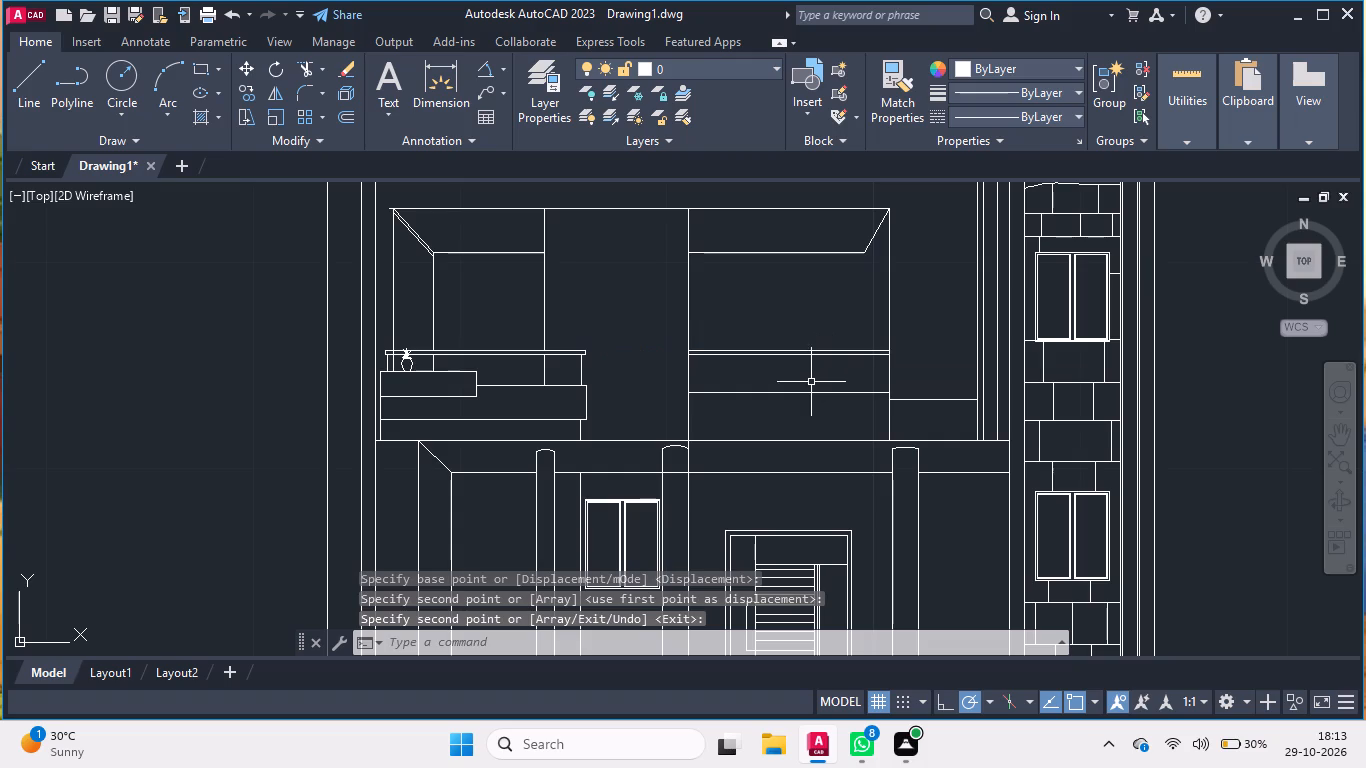
Copy the ground-floor door with its frame about 15.3 units up into the upper storey, between the verticals above the low block.
scroll(797, 390, up, 1)
scroll(778, 354, down, 3)
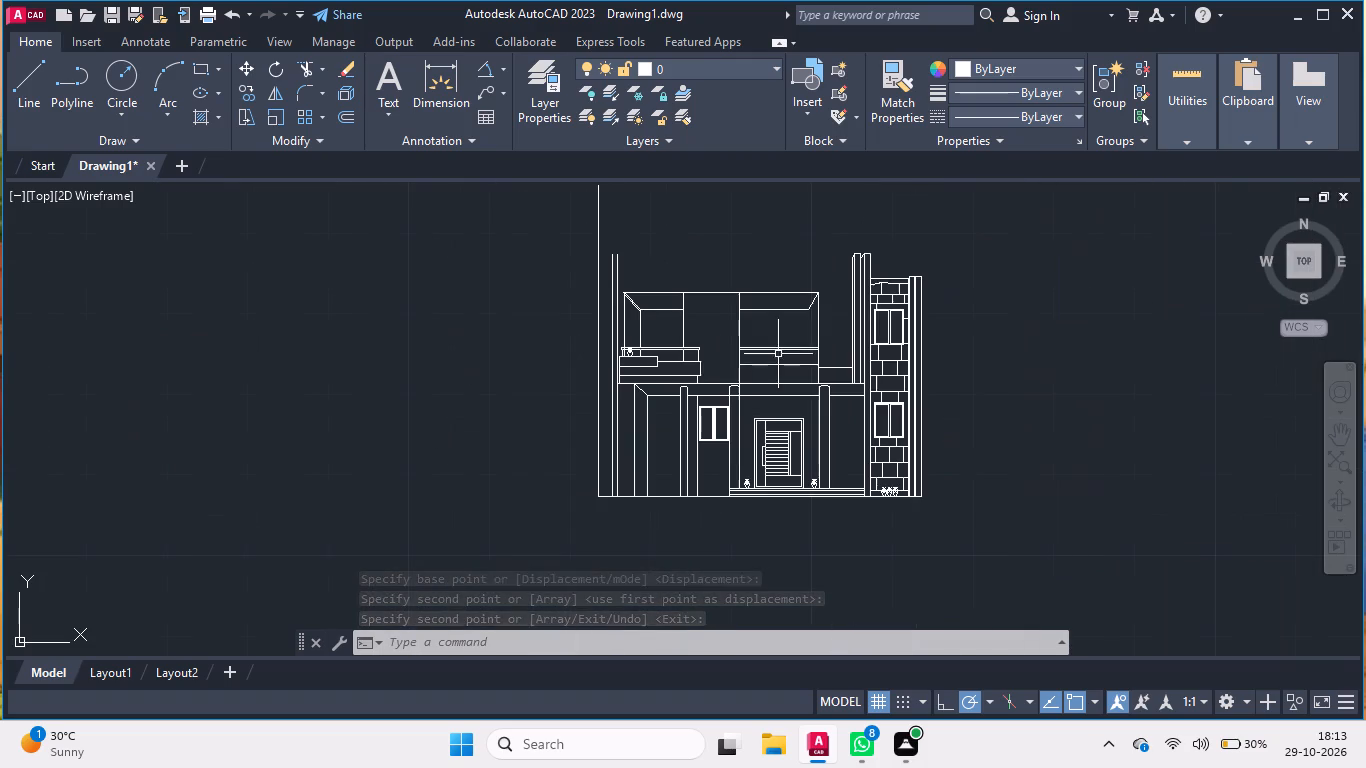
scroll(776, 476, up, 4)
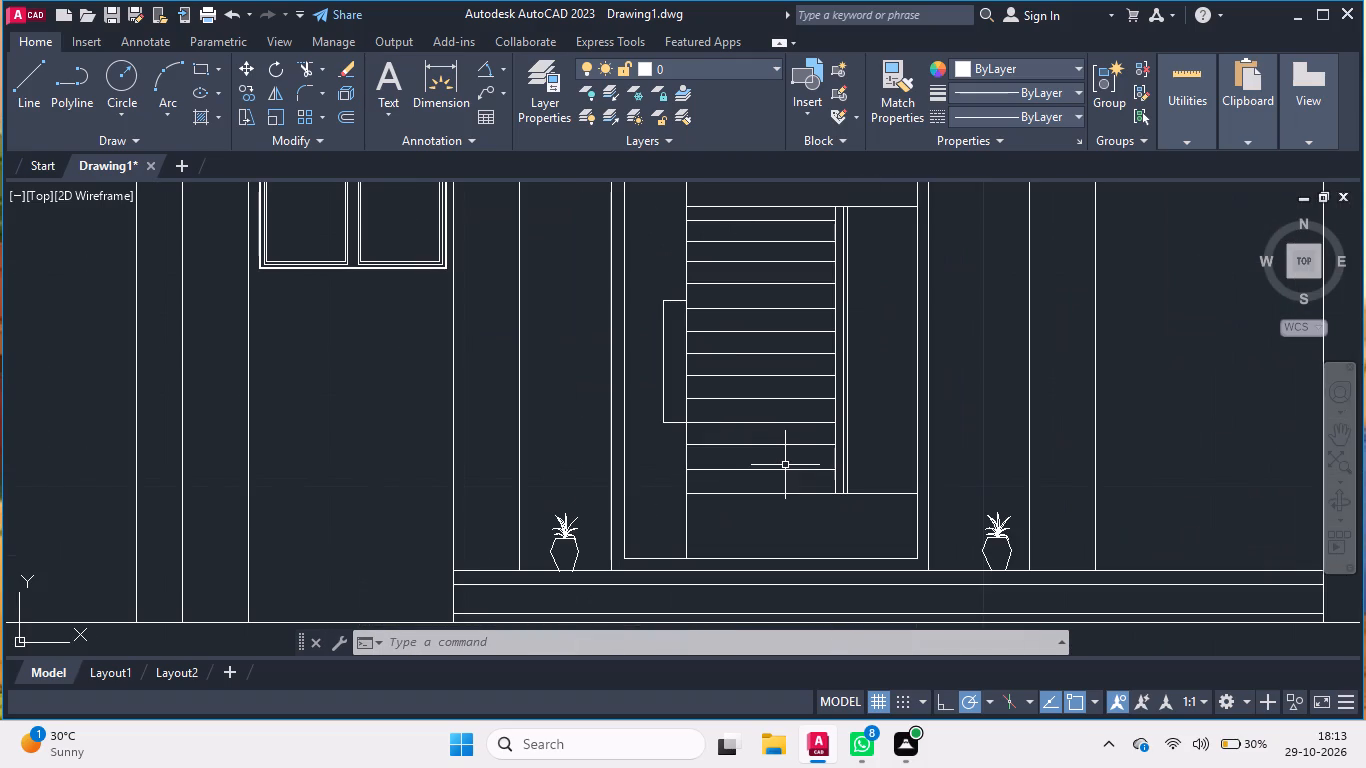
scroll(785, 465, down, 1)
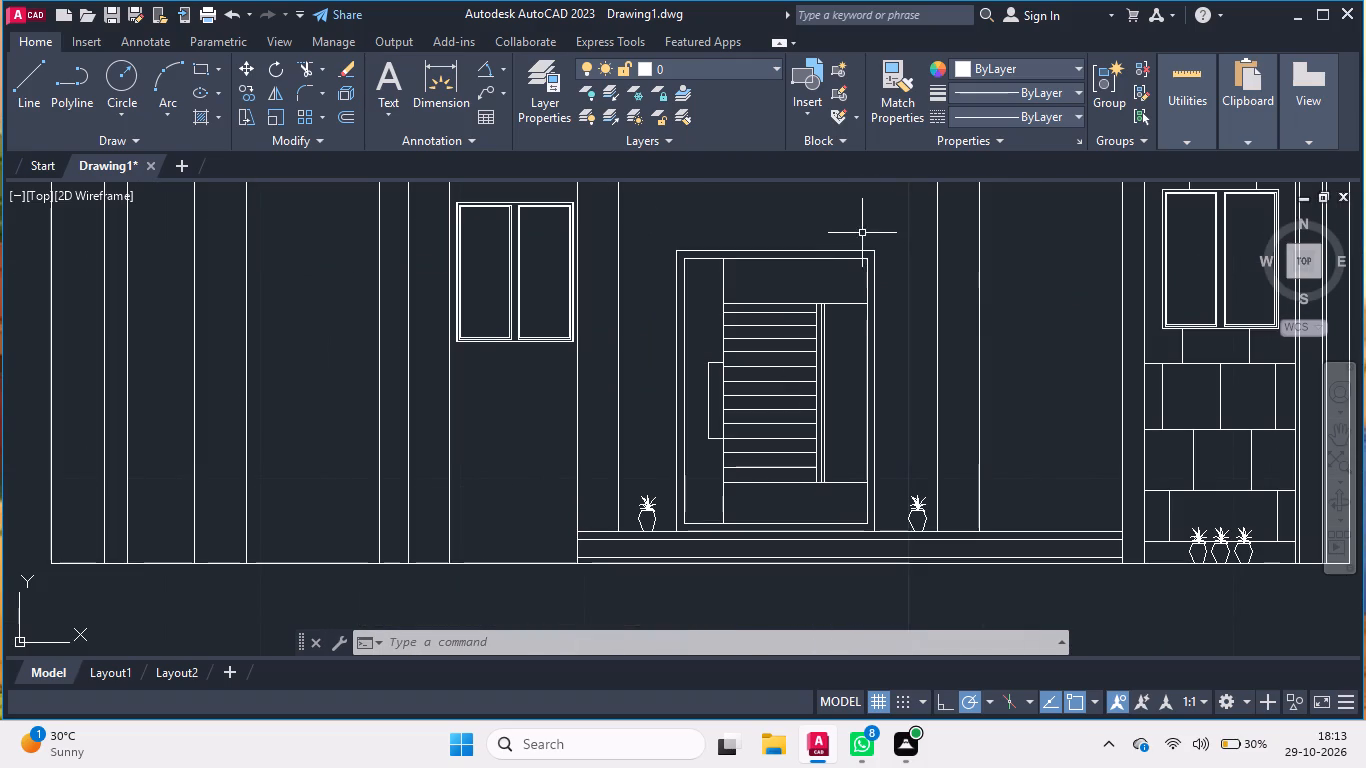
click(877, 215)
click(660, 491)
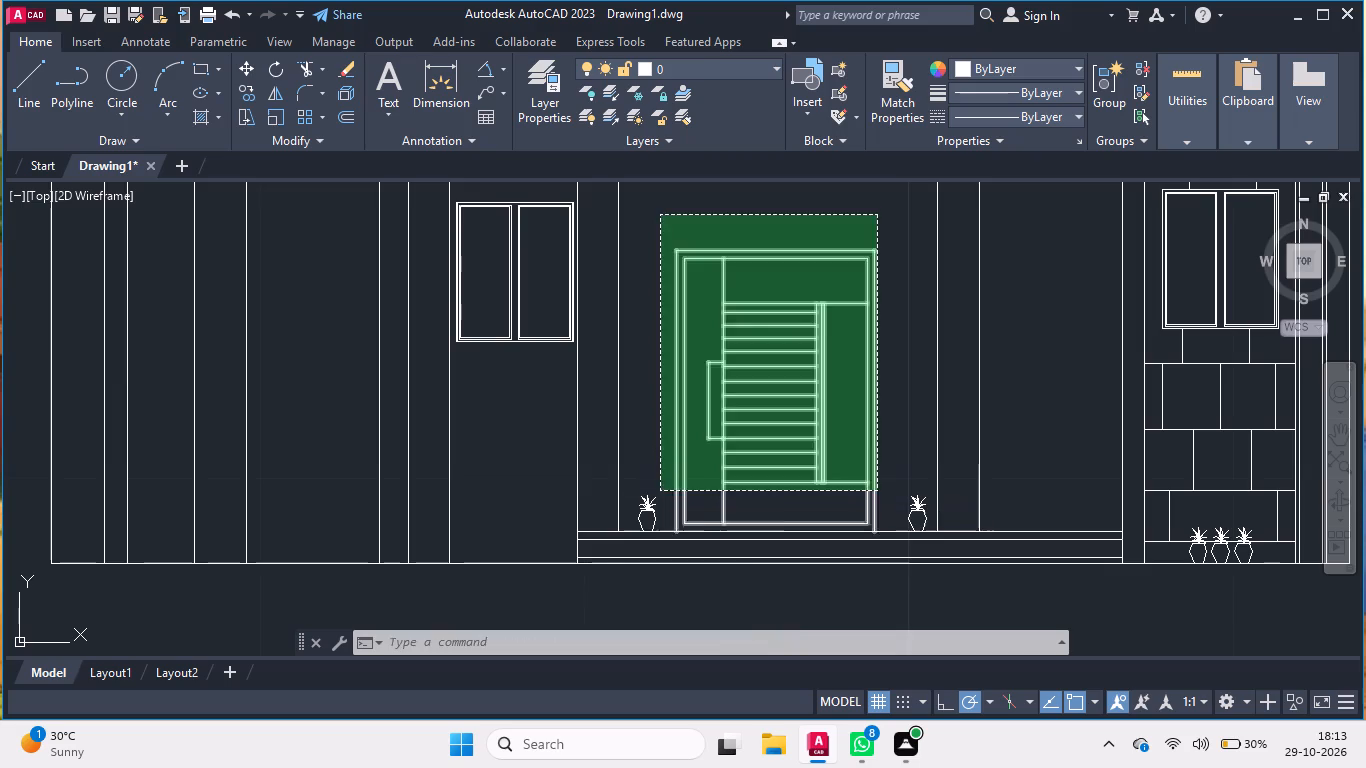
key(c)
key(o)
key(Return)
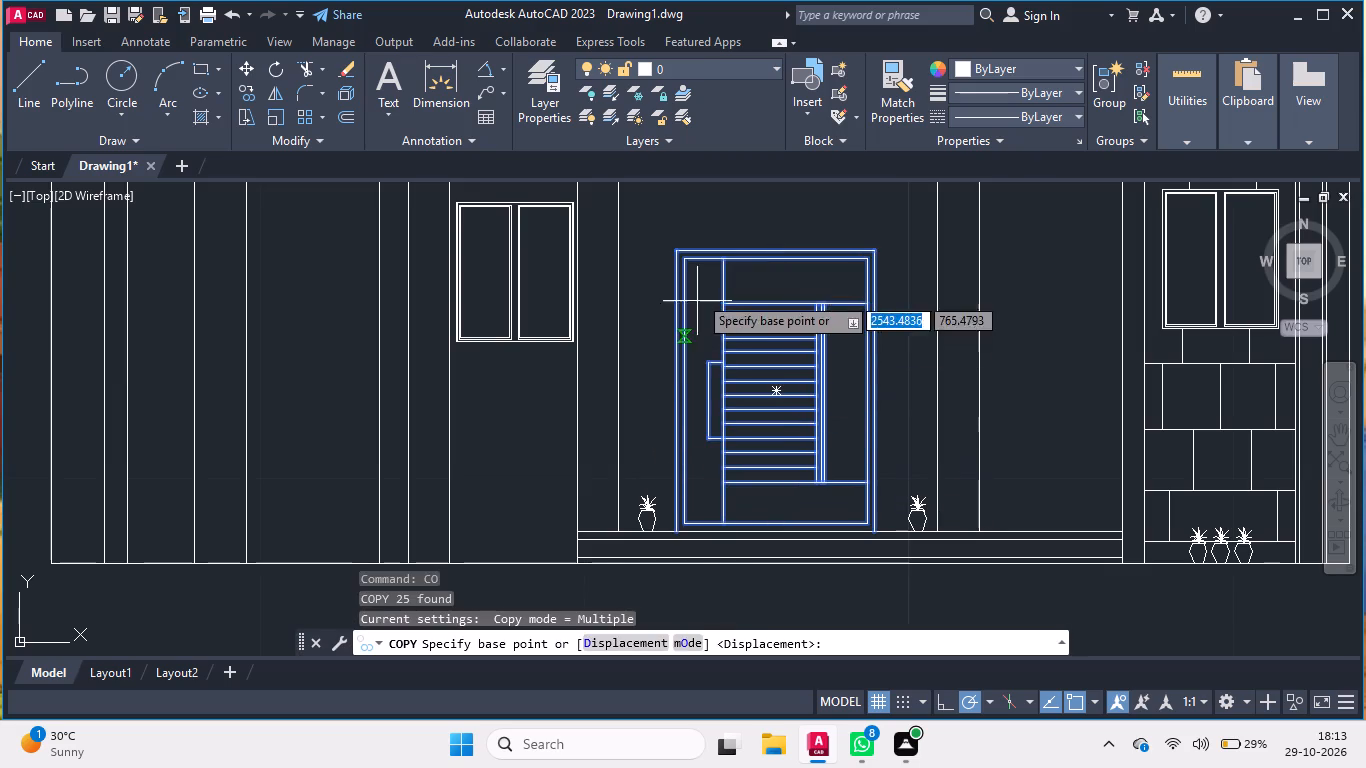
click(707, 259)
scroll(721, 359, down, 3)
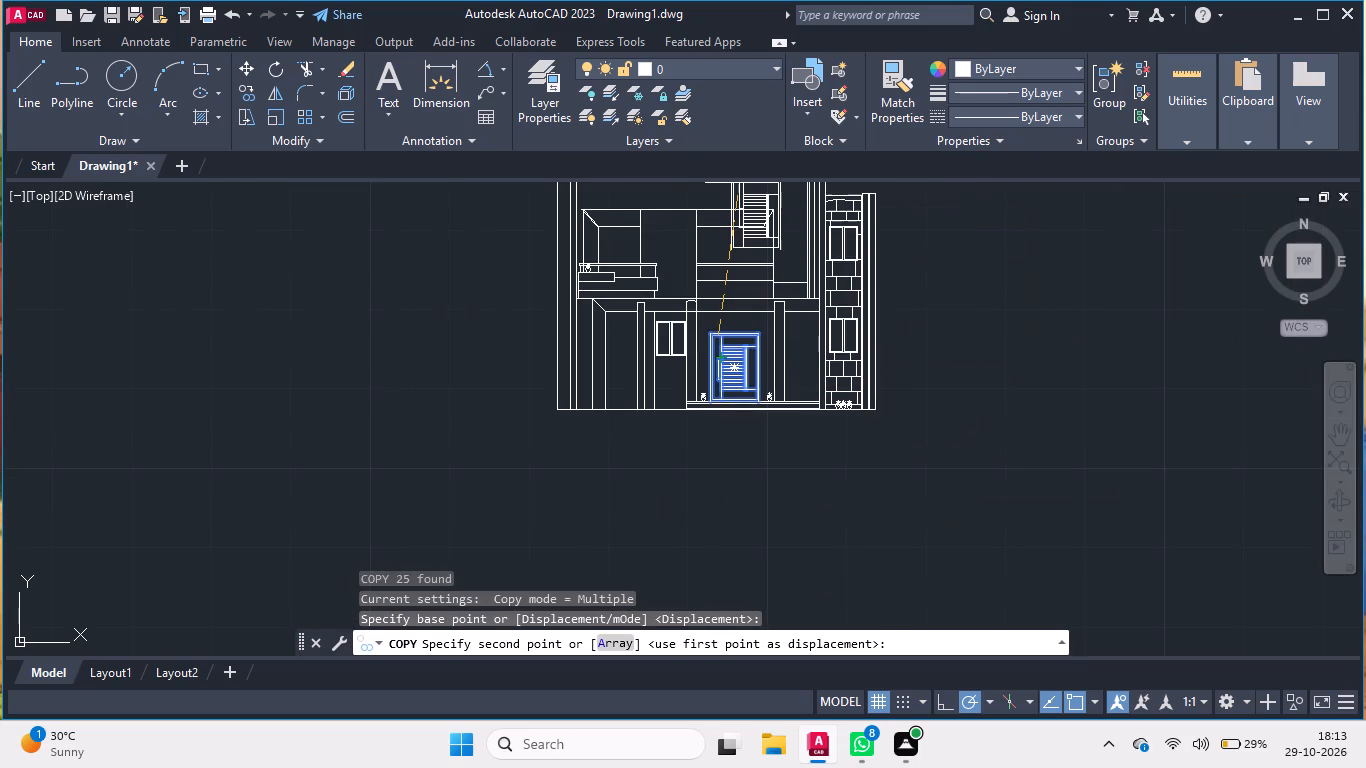
scroll(739, 179, up, 3)
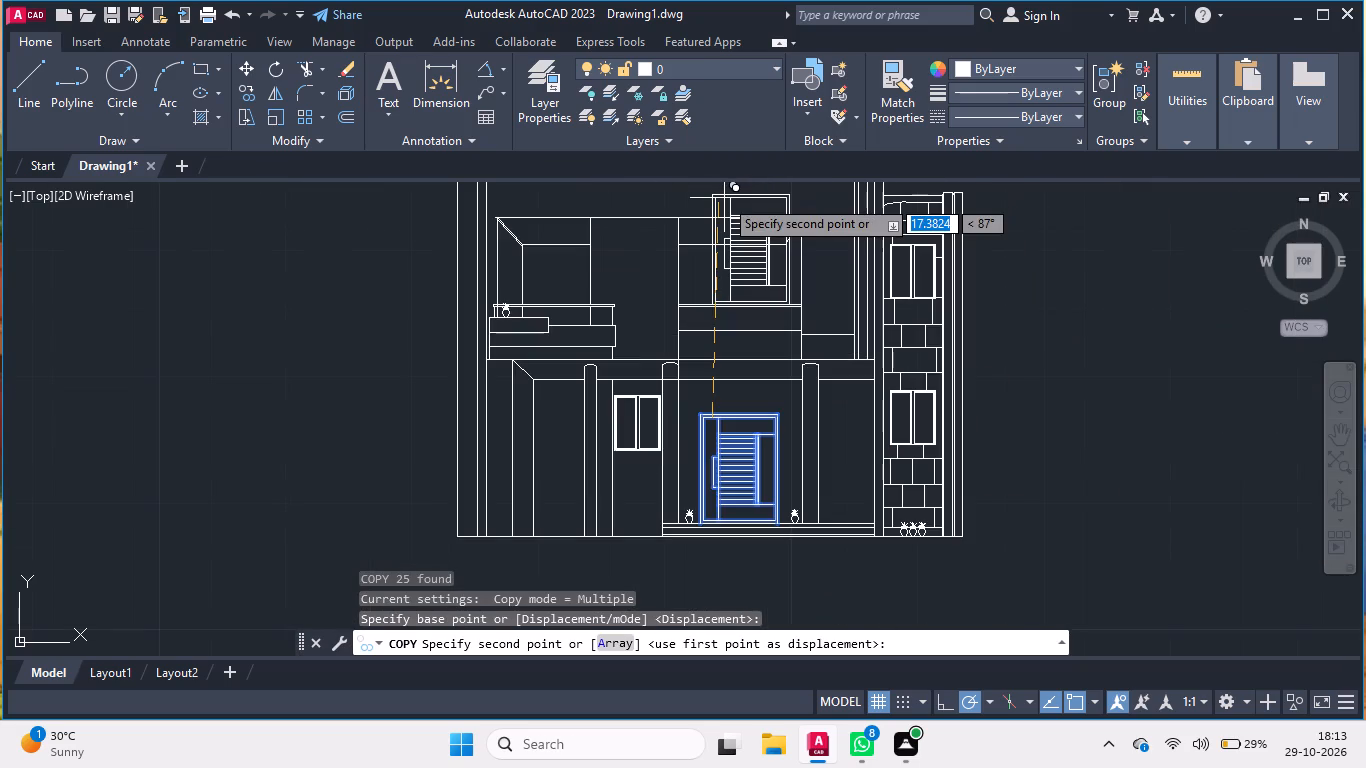
scroll(724, 198, up, 1)
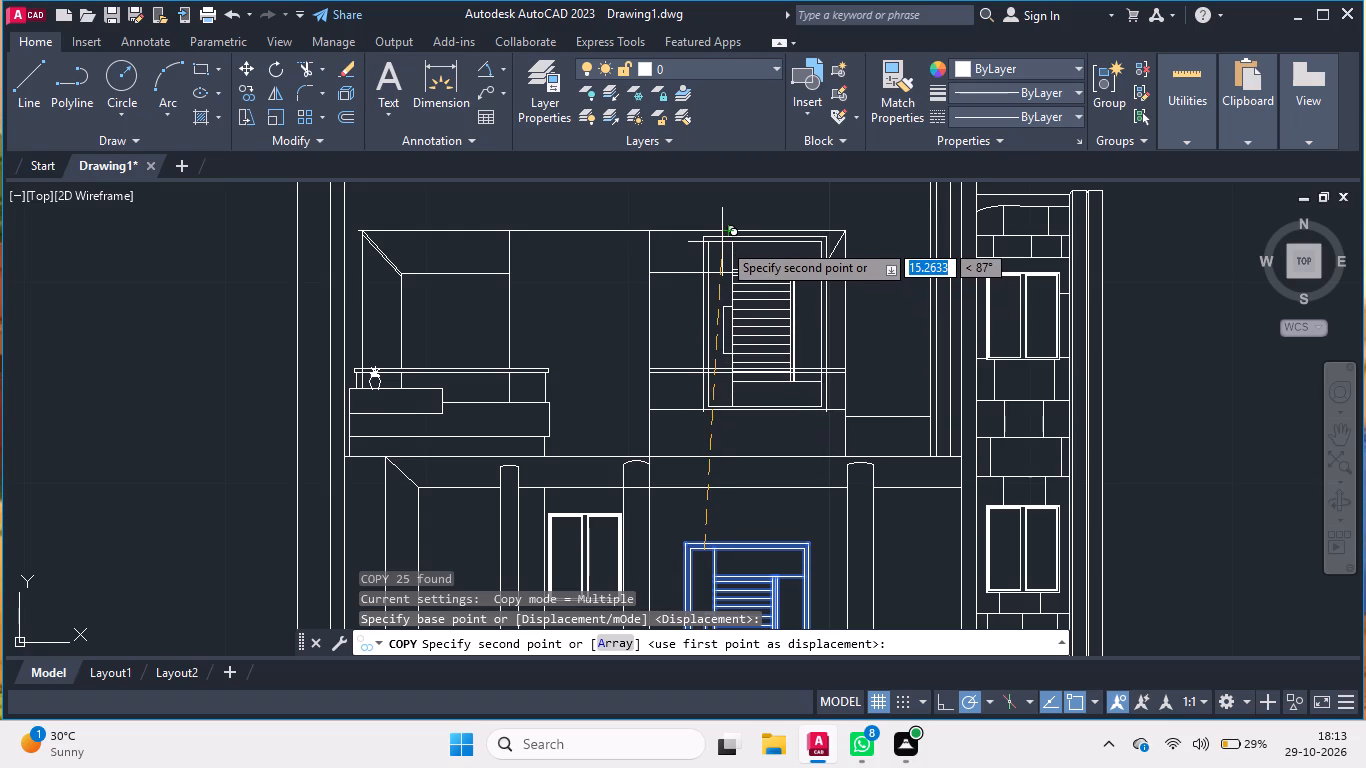
click(722, 240)
key(Return)
Delete the upper storey's top connecting line and the inner horizontal and slanted roof edges around the copied door.
scroll(724, 217, up, 2)
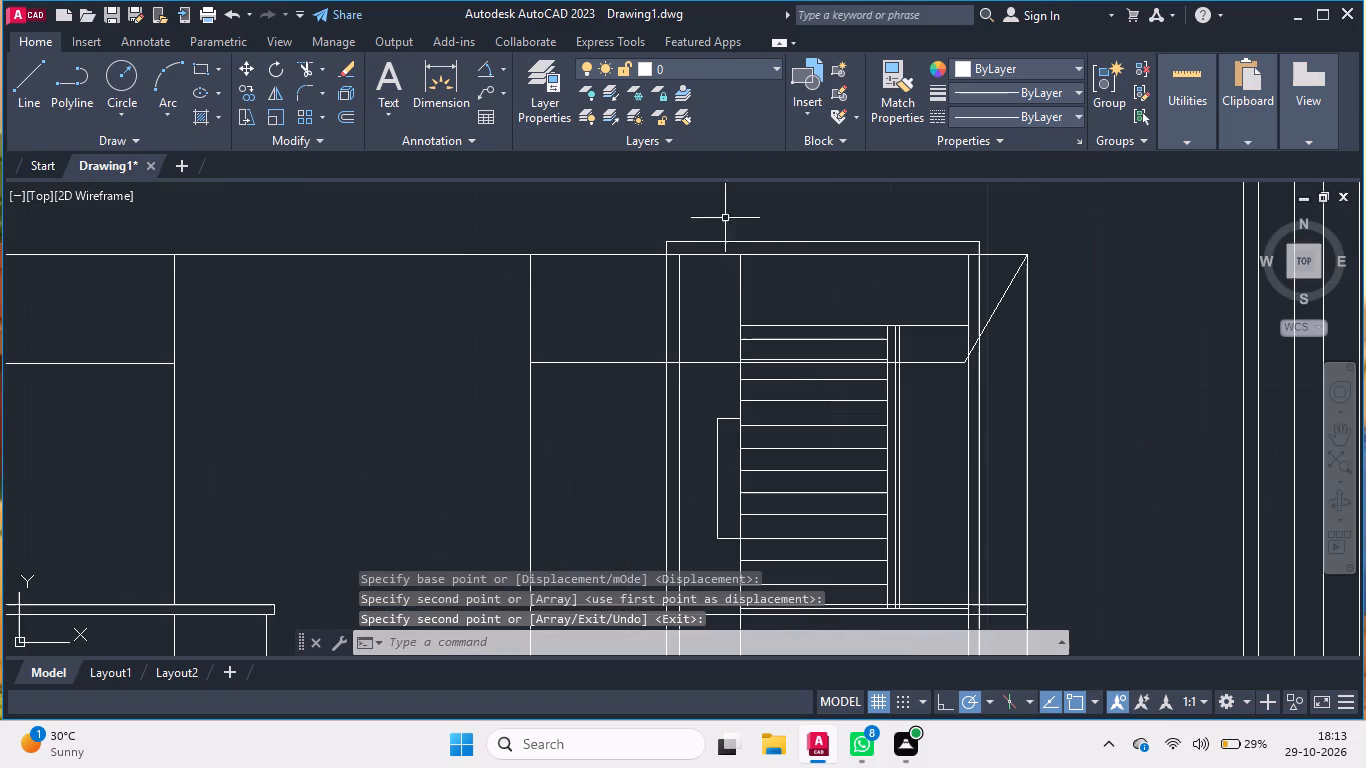
scroll(1031, 234, down, 2)
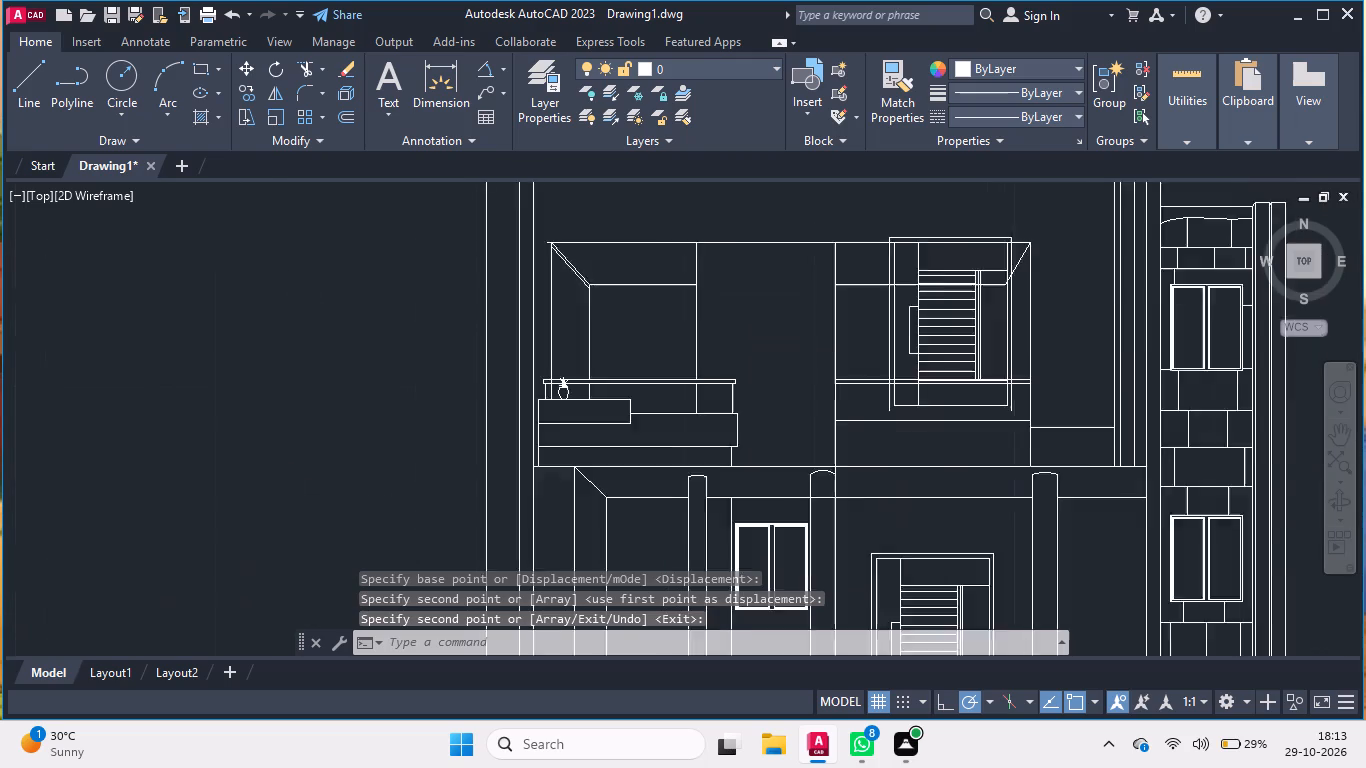
scroll(1031, 234, down, 1)
click(862, 219)
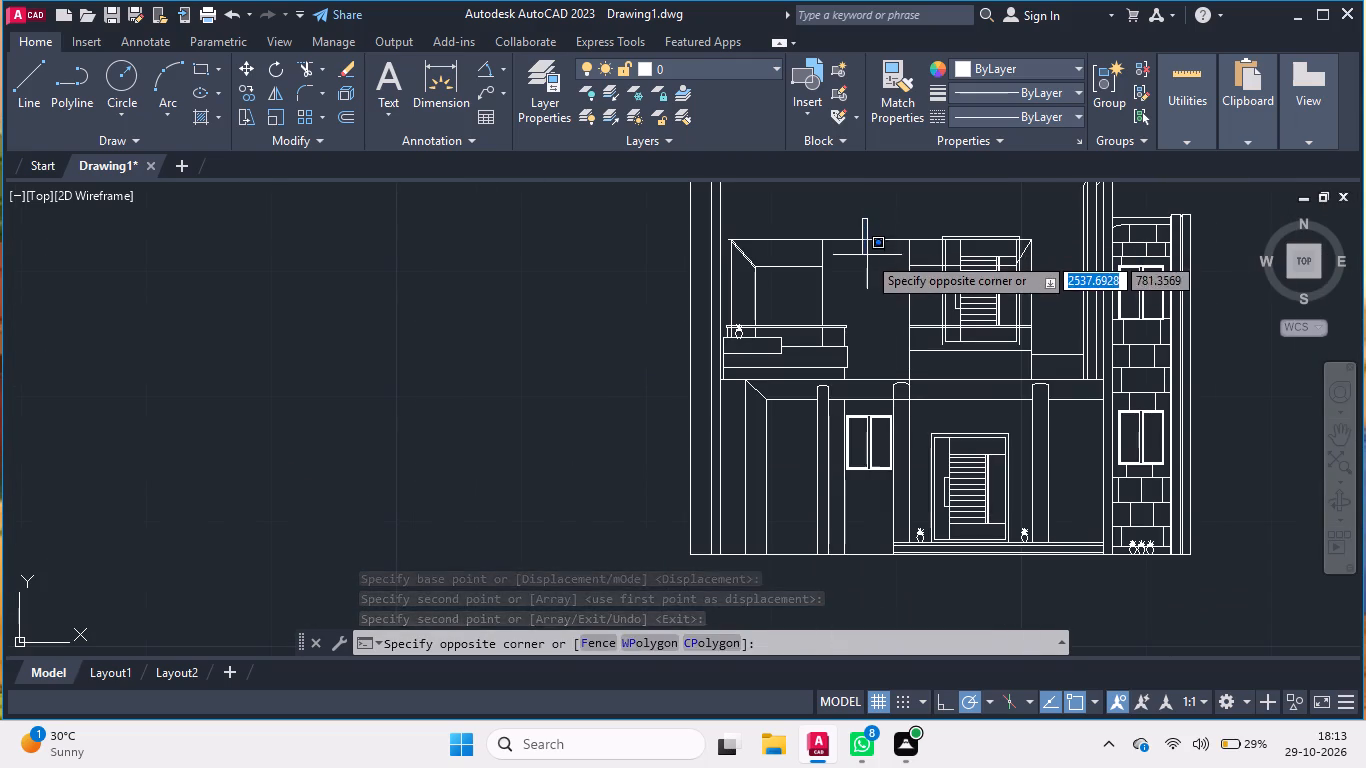
click(867, 255)
click(905, 242)
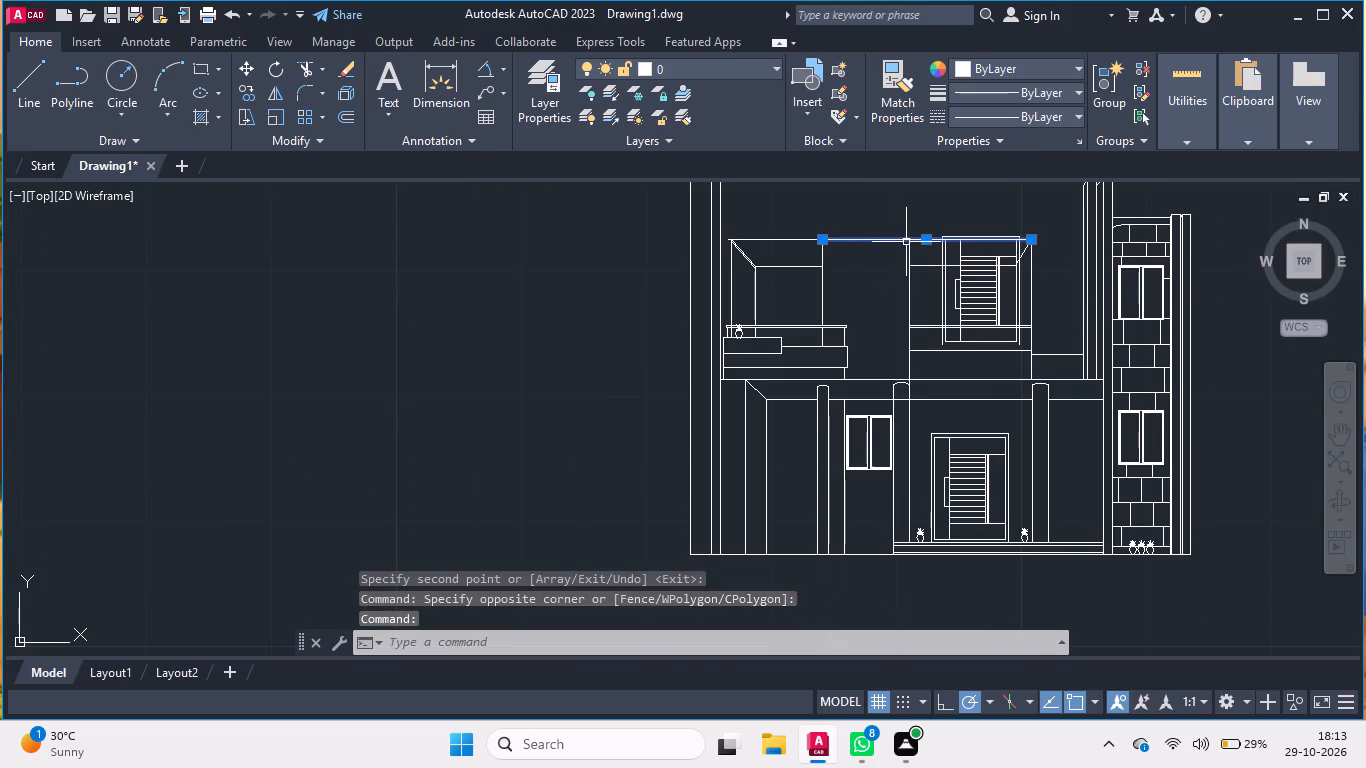
key(Delete)
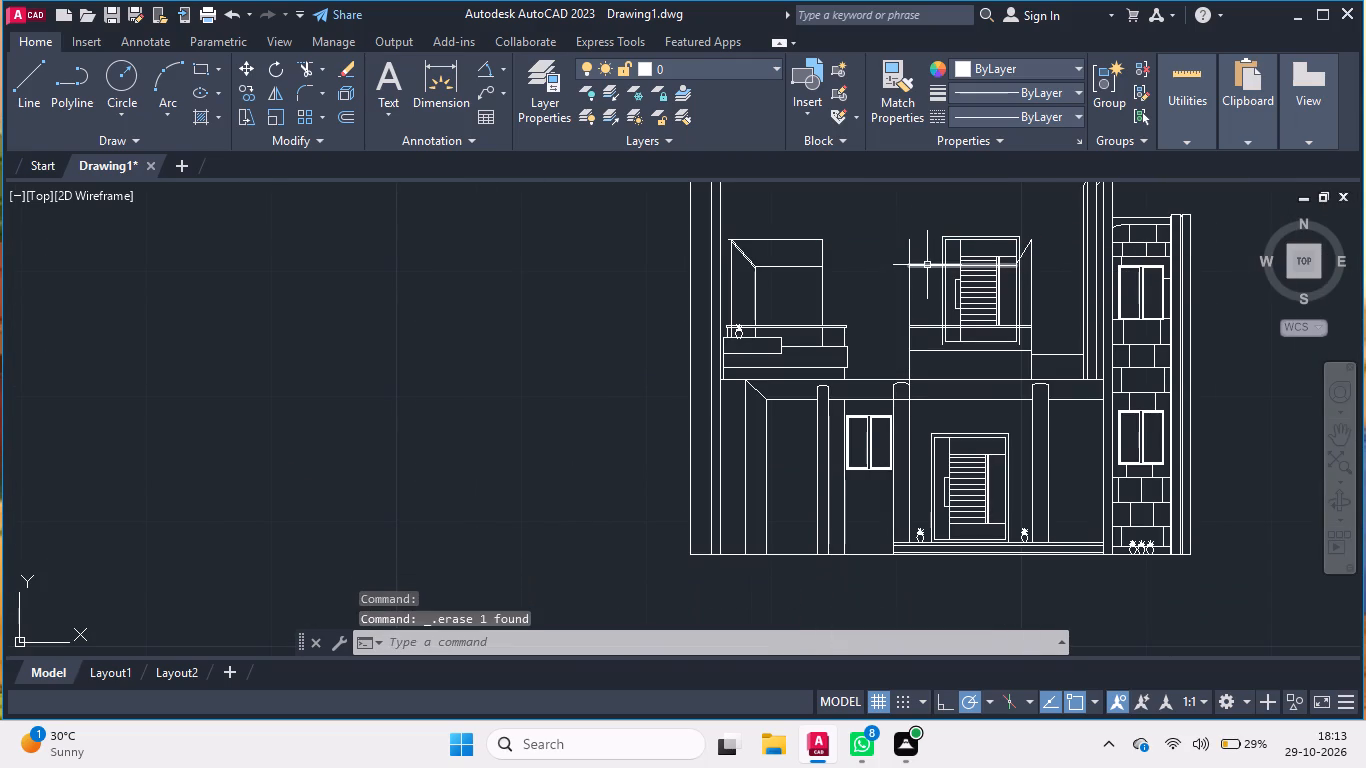
click(927, 265)
key(Delete)
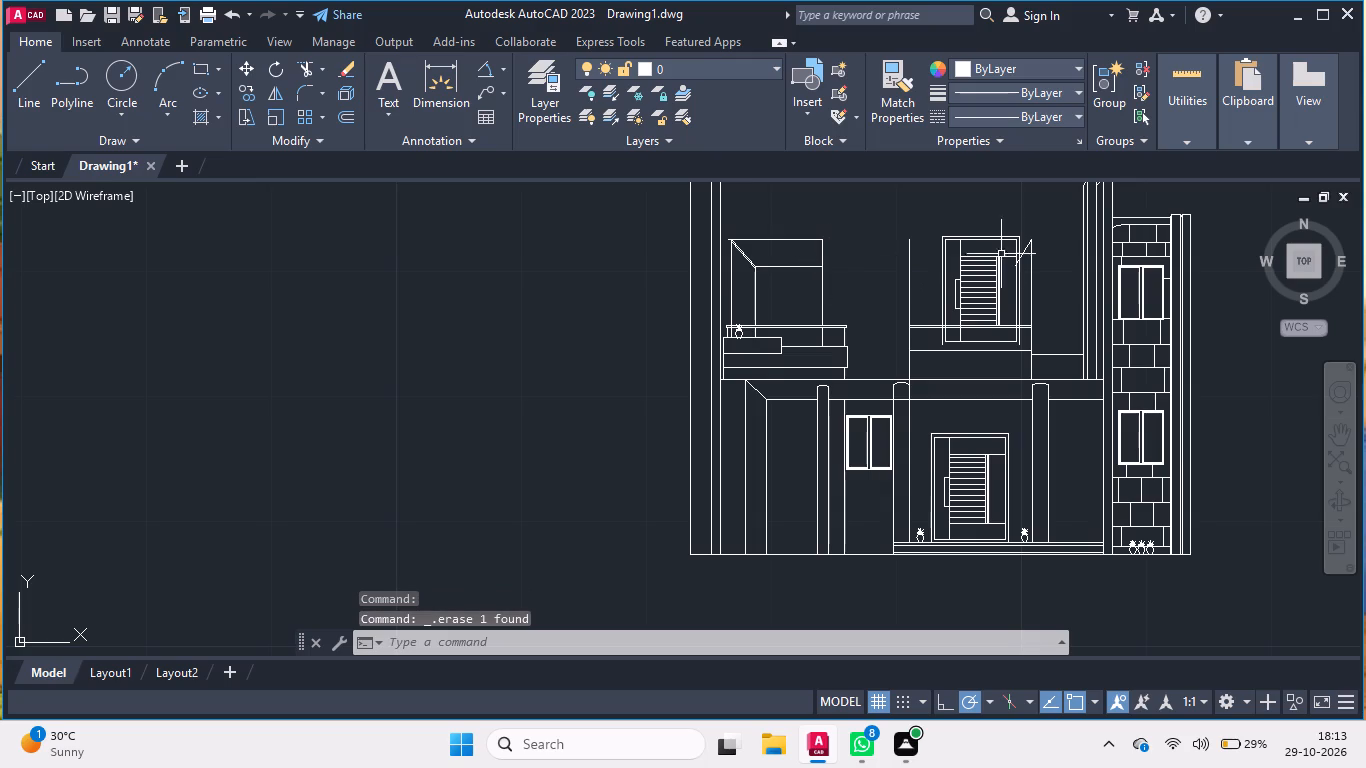
click(1029, 248)
key(Delete)
Draw a line from the right vertical's top about 4.65 units up, then about 24.87 units left to the left wall's inner line.
scroll(787, 291, down, 1)
scroll(786, 247, up, 1)
key(l)
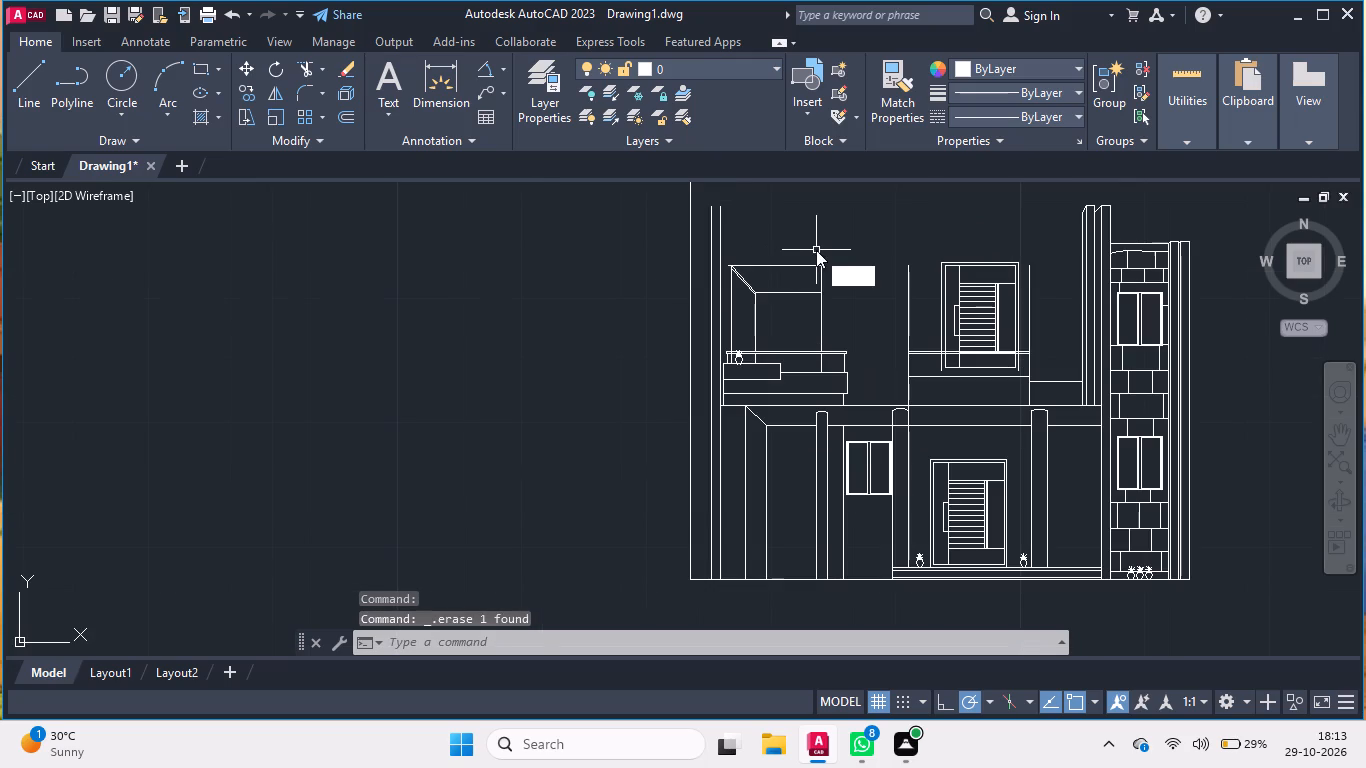
key(Return)
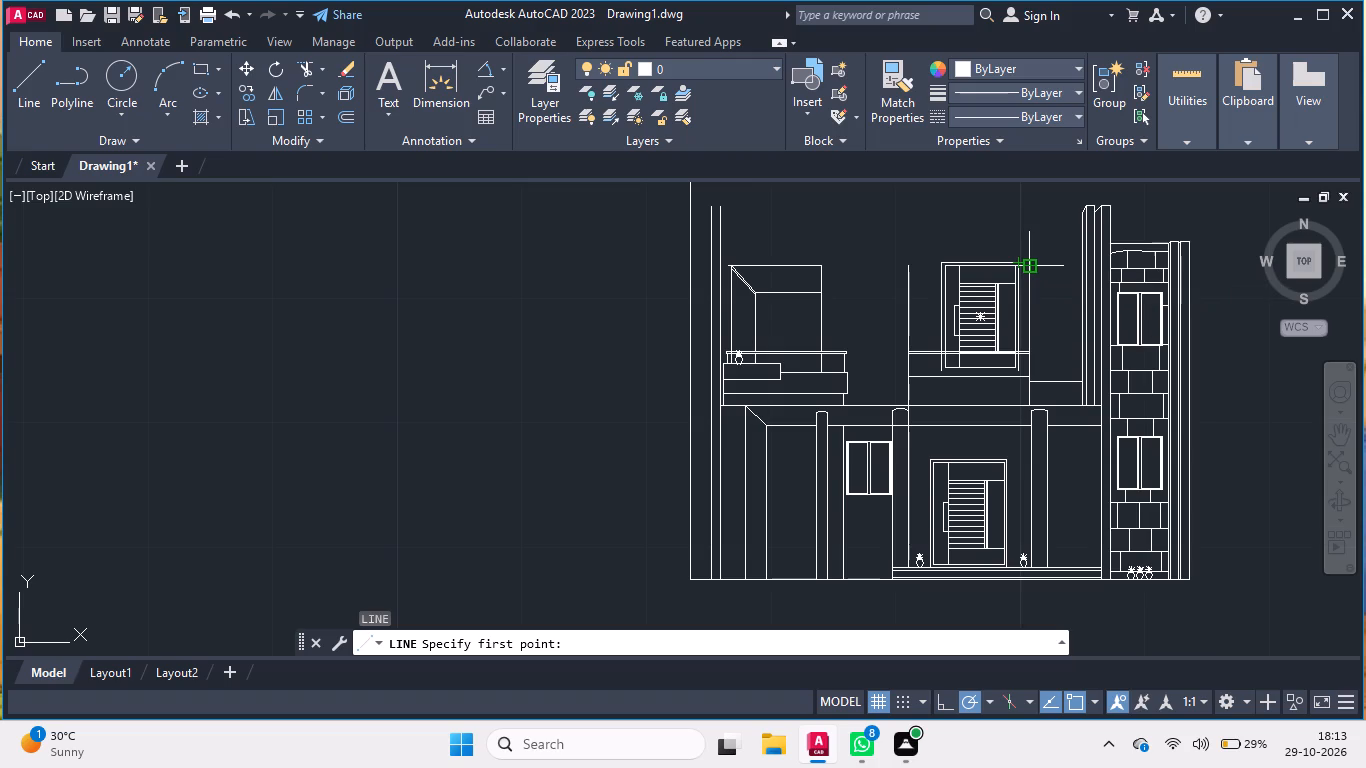
click(1030, 265)
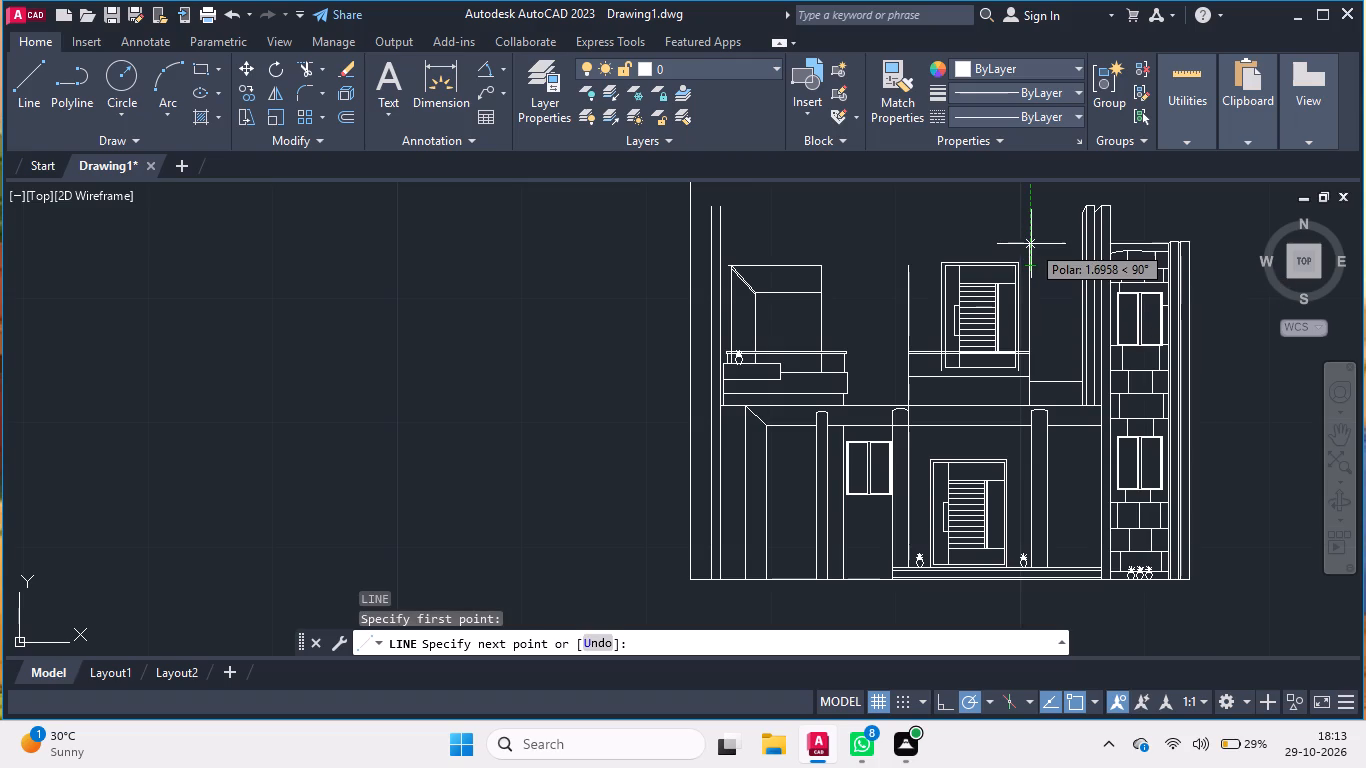
scroll(1033, 254, down, 2)
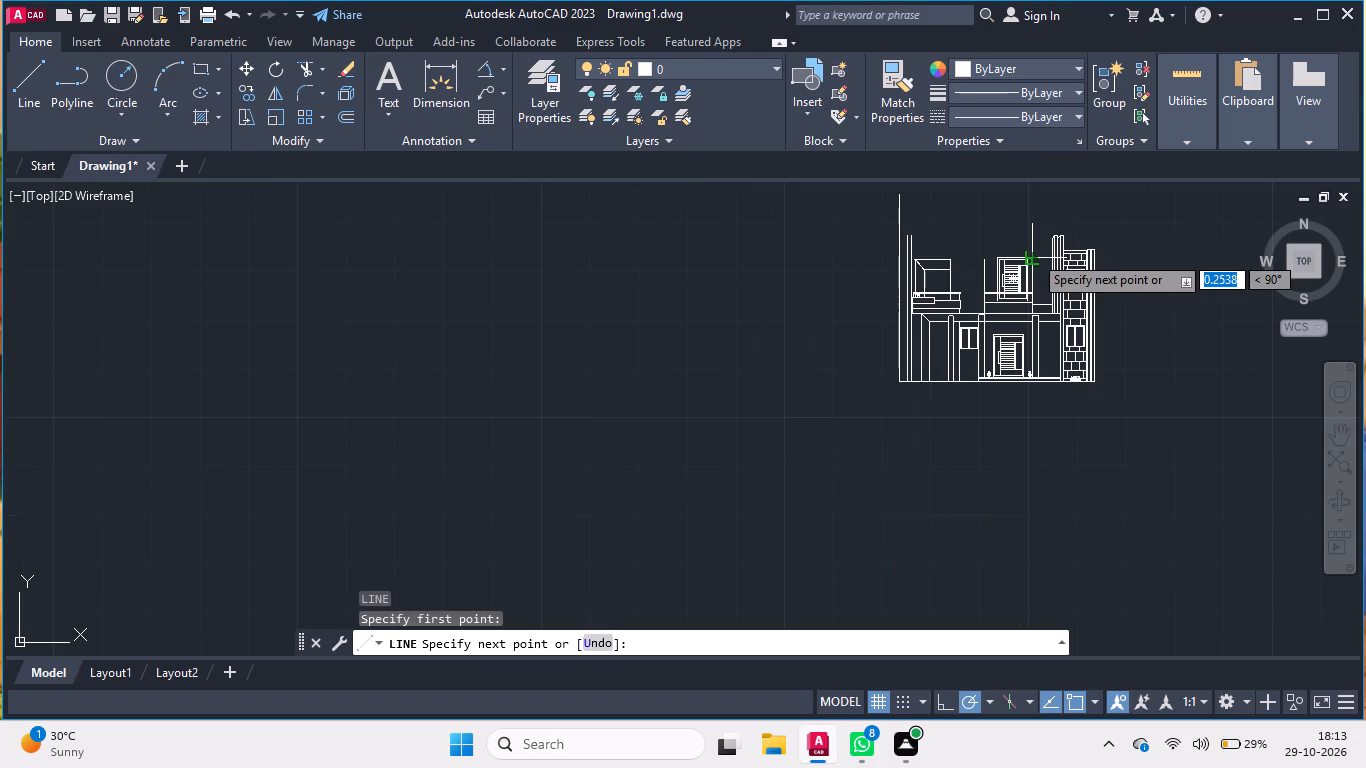
scroll(1041, 214, up, 1)
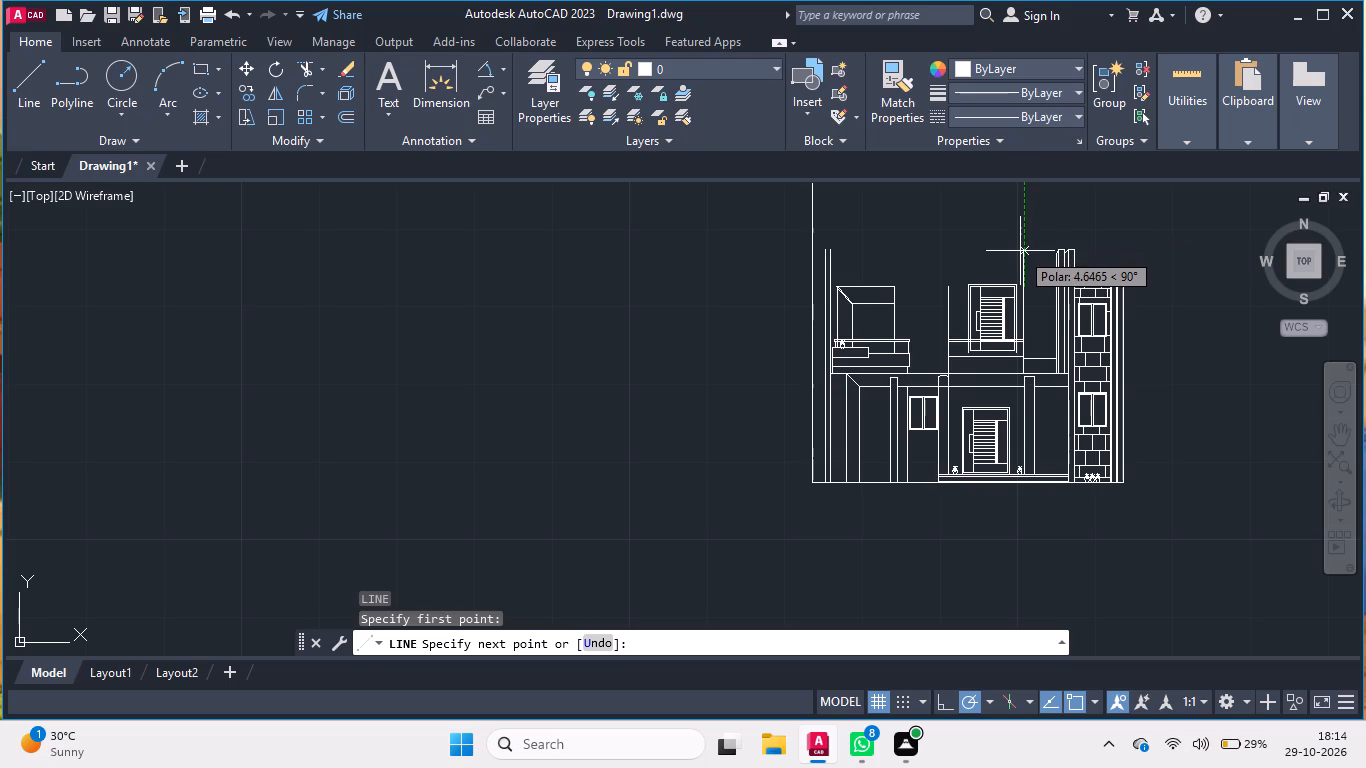
click(1020, 251)
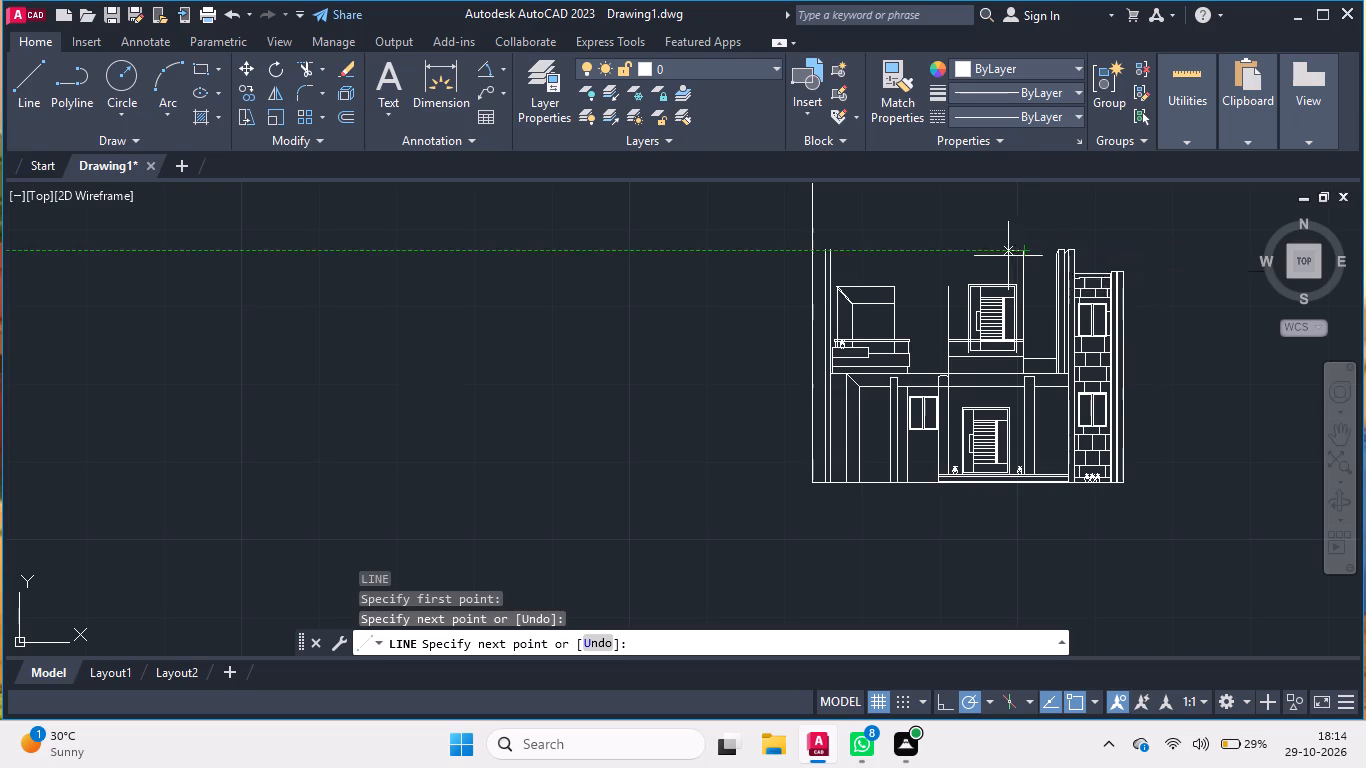
click(838, 253)
scroll(838, 291, up, 2)
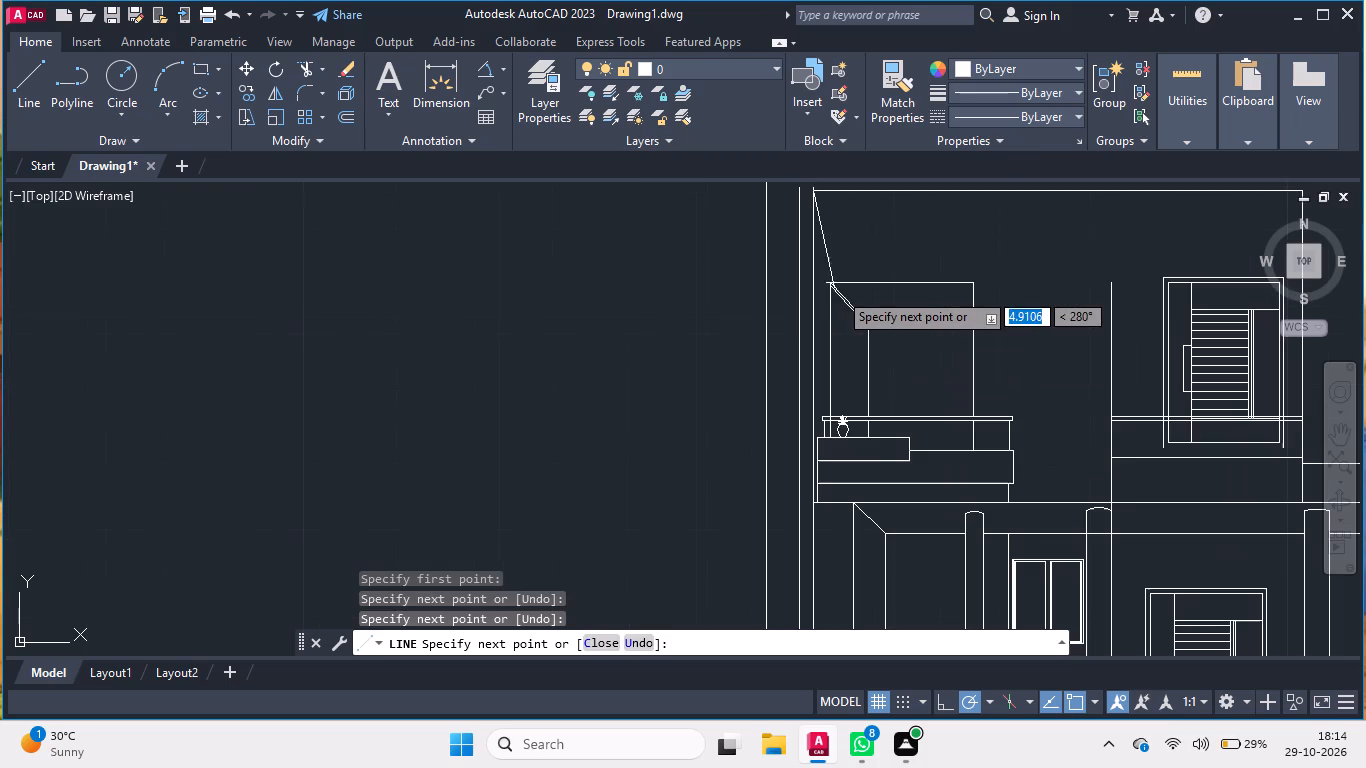
key(ctrl+z)
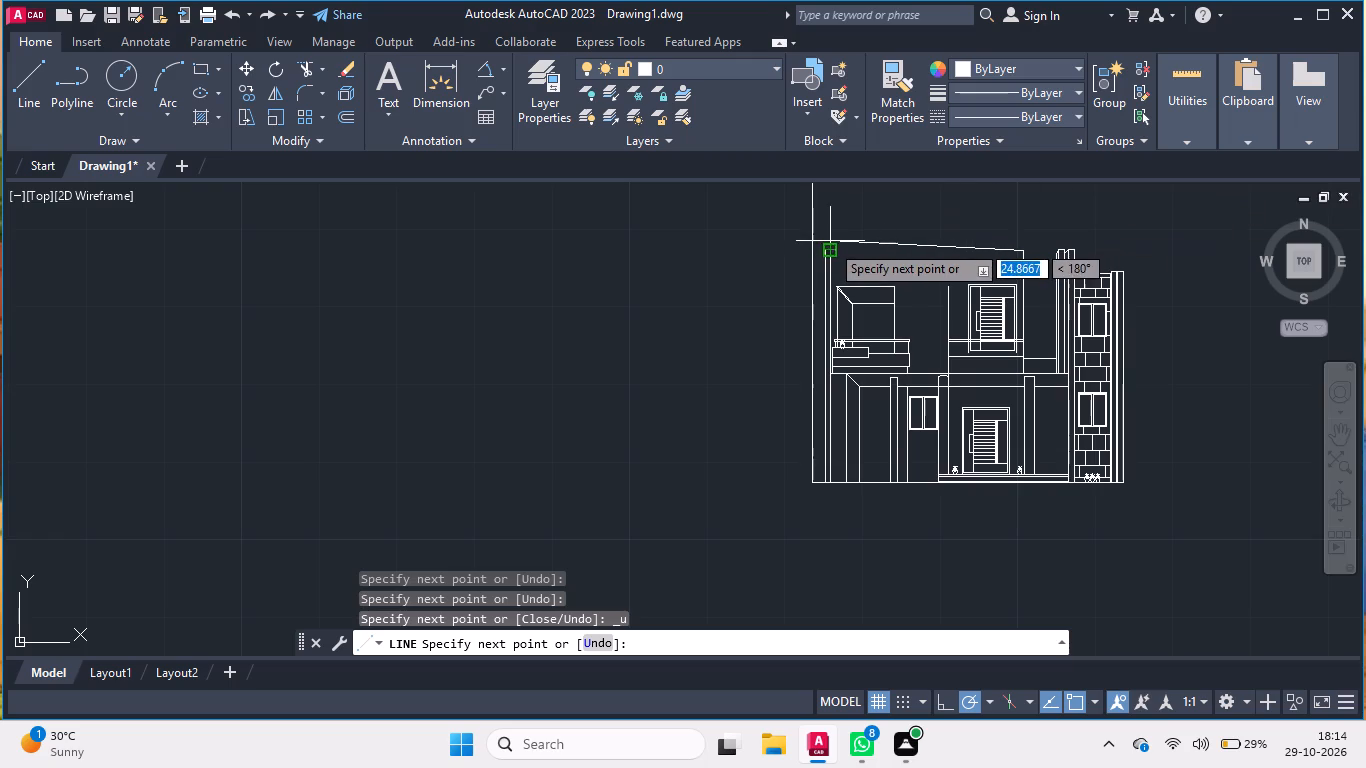
scroll(830, 243, up, 2)
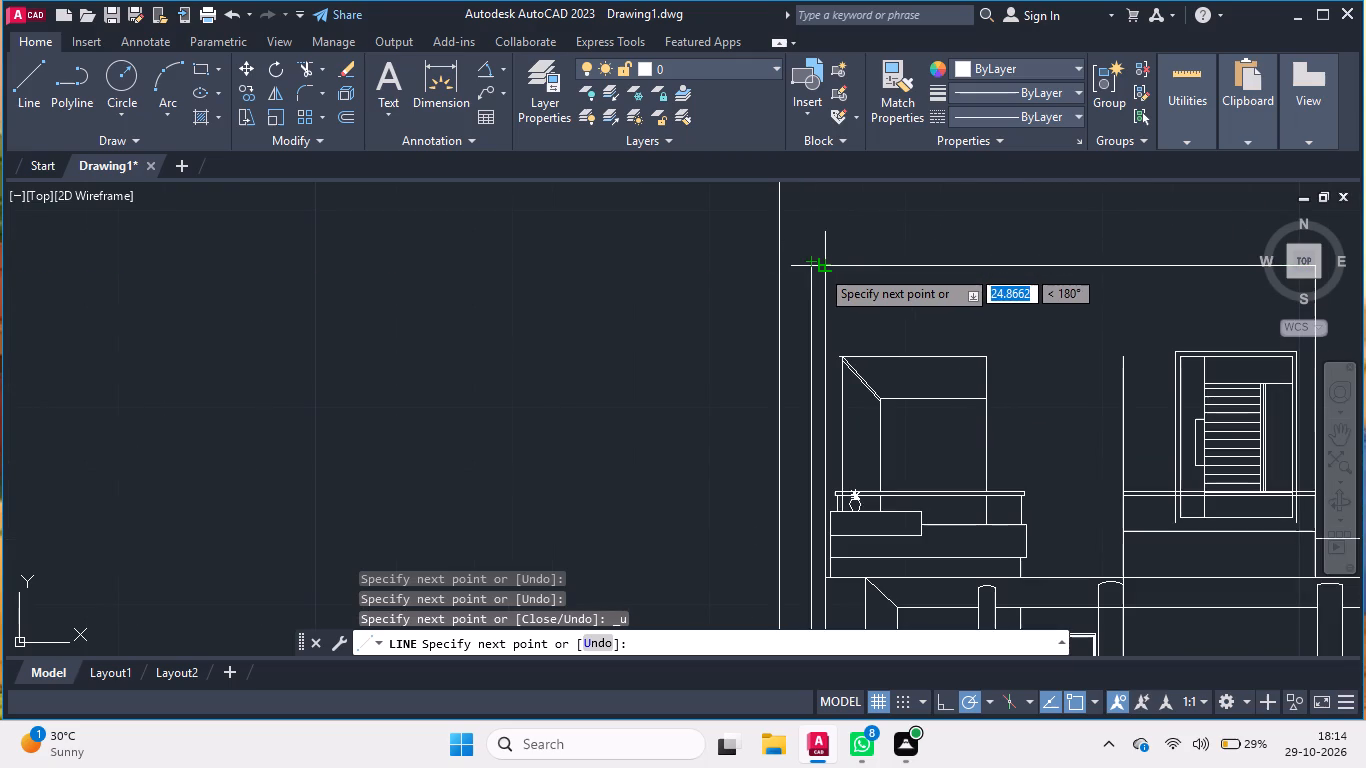
click(820, 268)
key(Return)
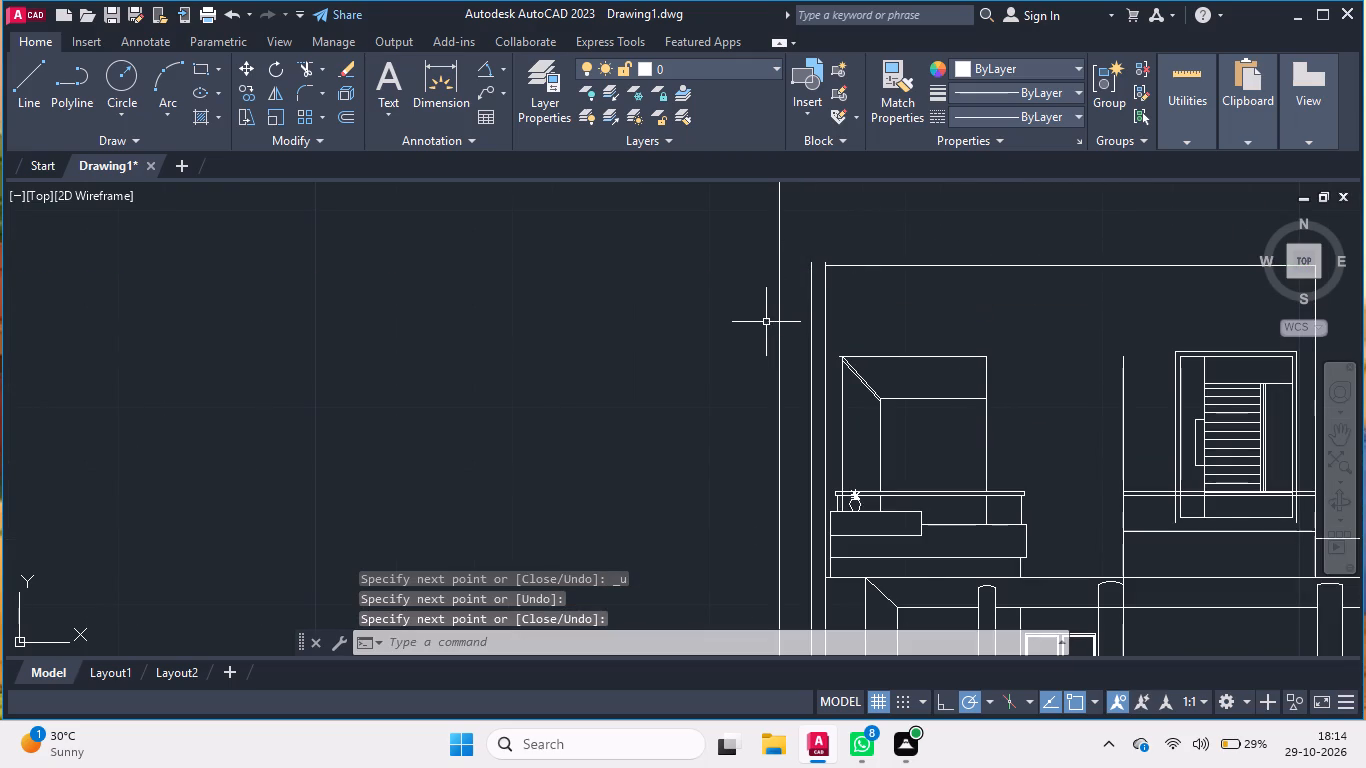
Extend the vertical between the left volume and the upper door with a line about 4.65 units up to the new top line.
scroll(766, 322, down, 1)
key(Return)
scroll(1043, 321, up, 2)
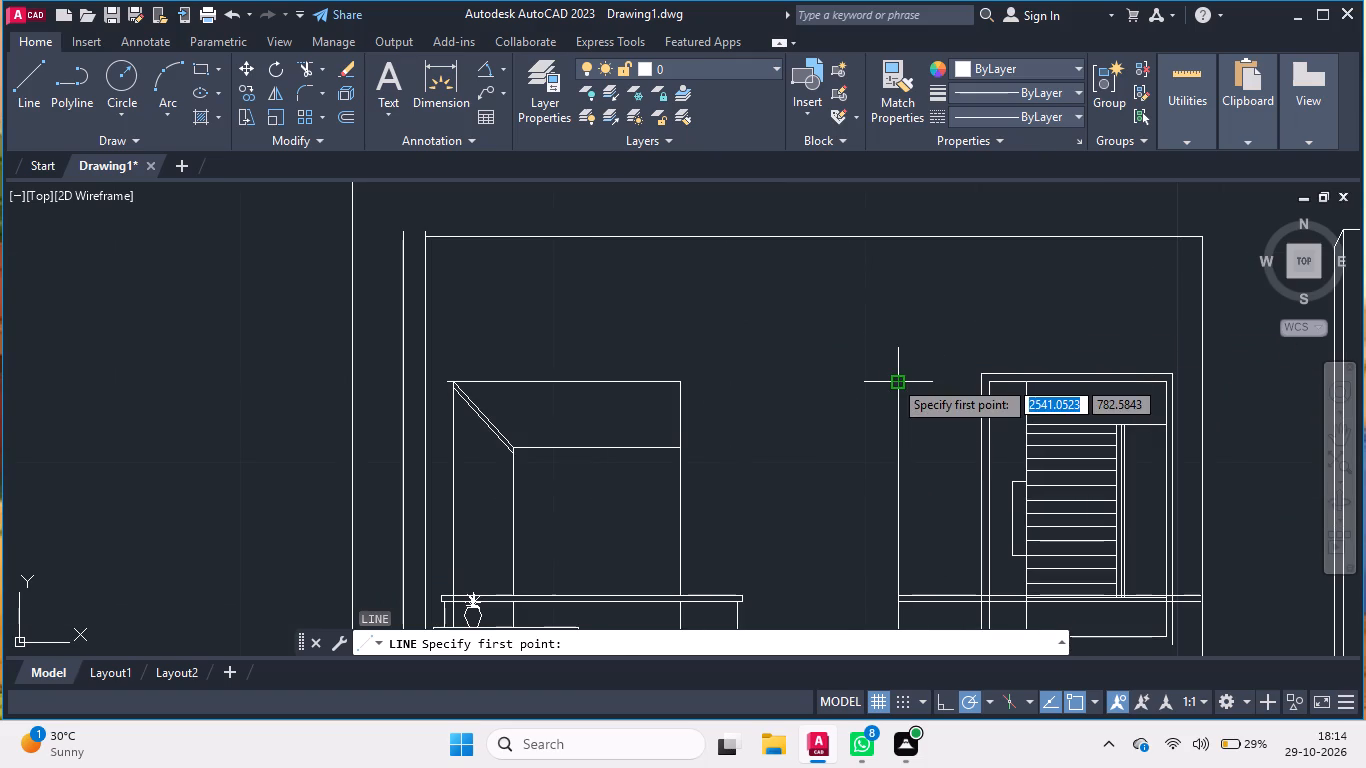
click(893, 379)
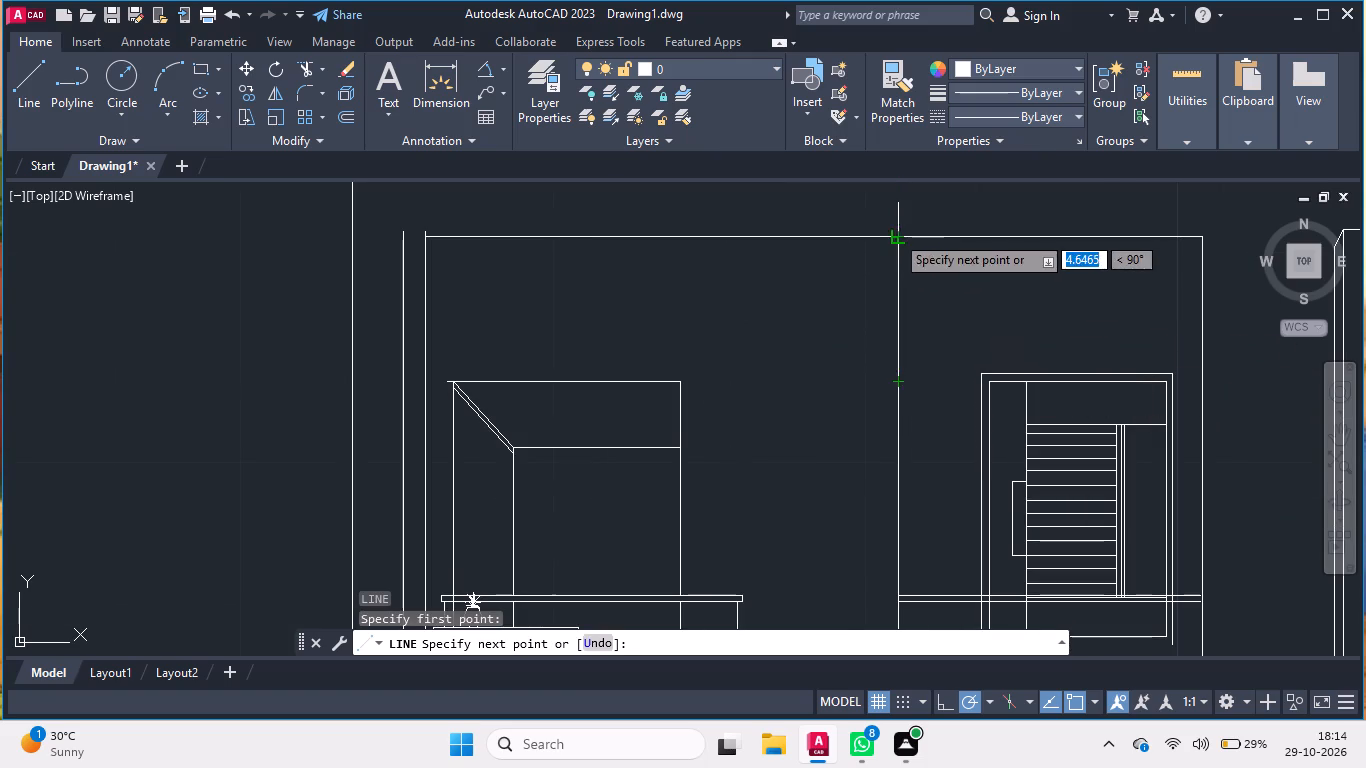
click(895, 234)
key(Return)
key(Return)
key(Return)
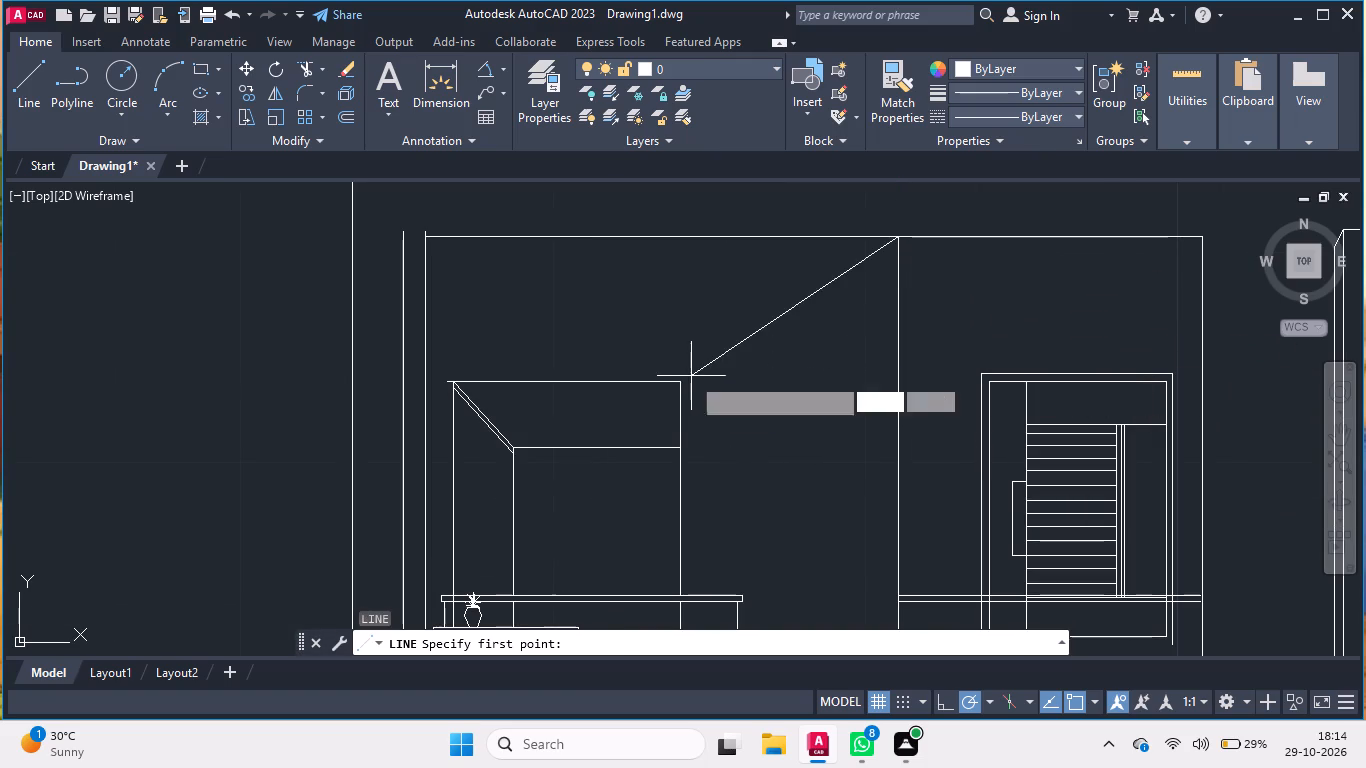
key(Return)
Move the left volume's top edge and its double slanted line up onto the new top line, beside the left wall.
click(679, 337)
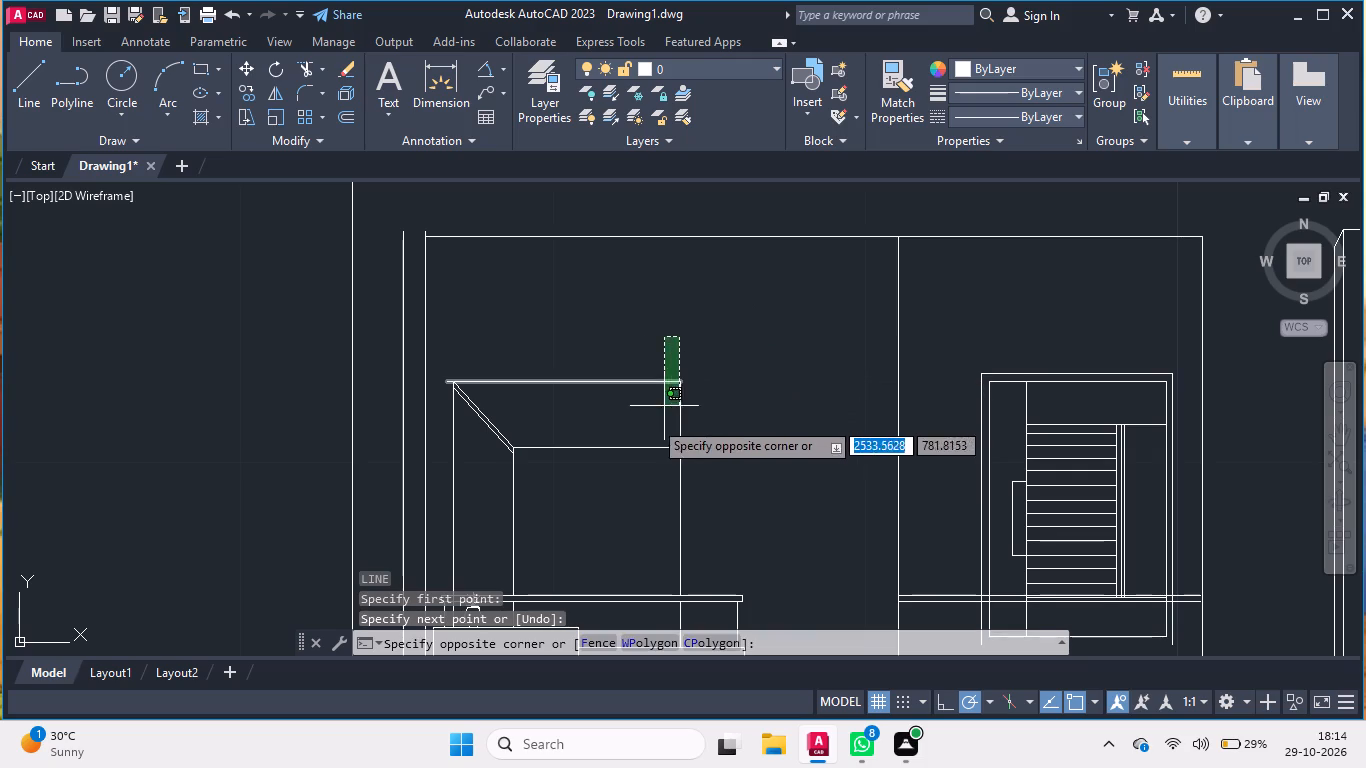
click(487, 439)
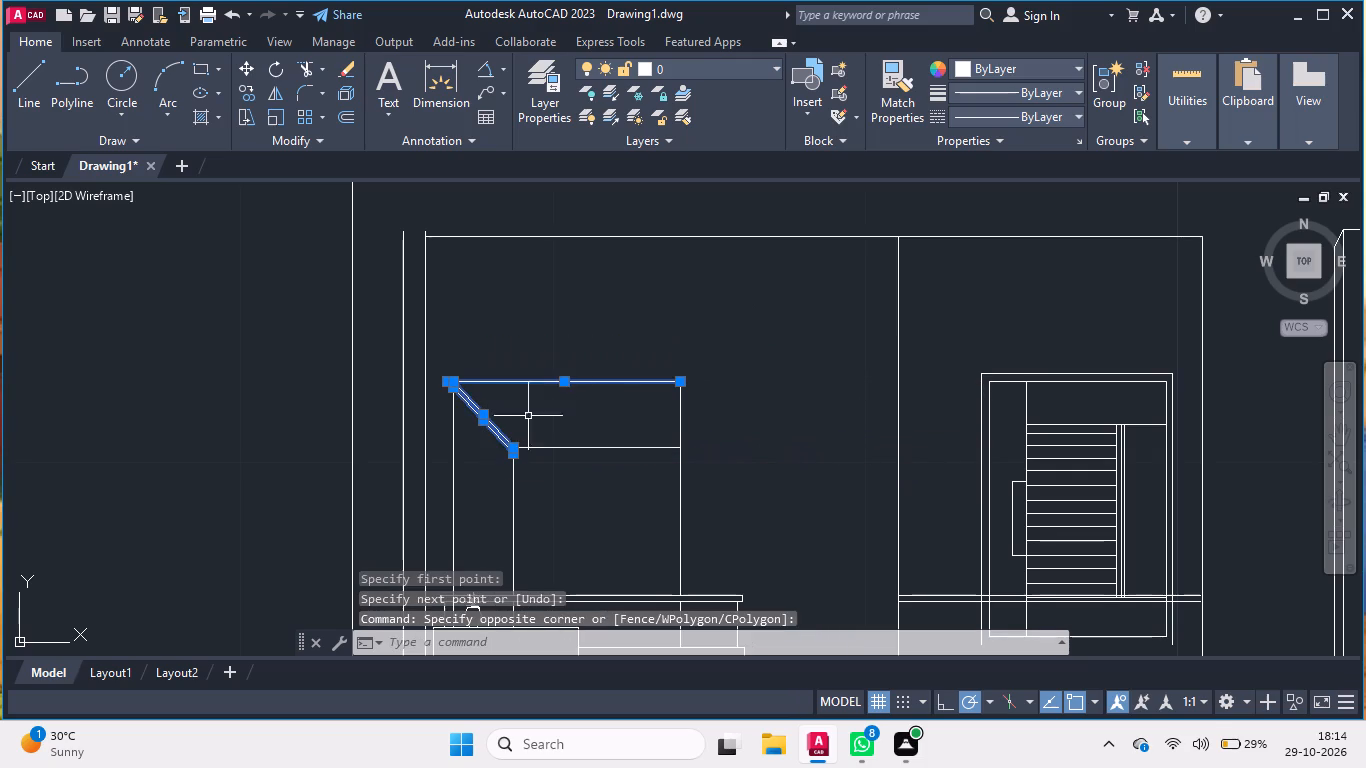
key(m)
key(Return)
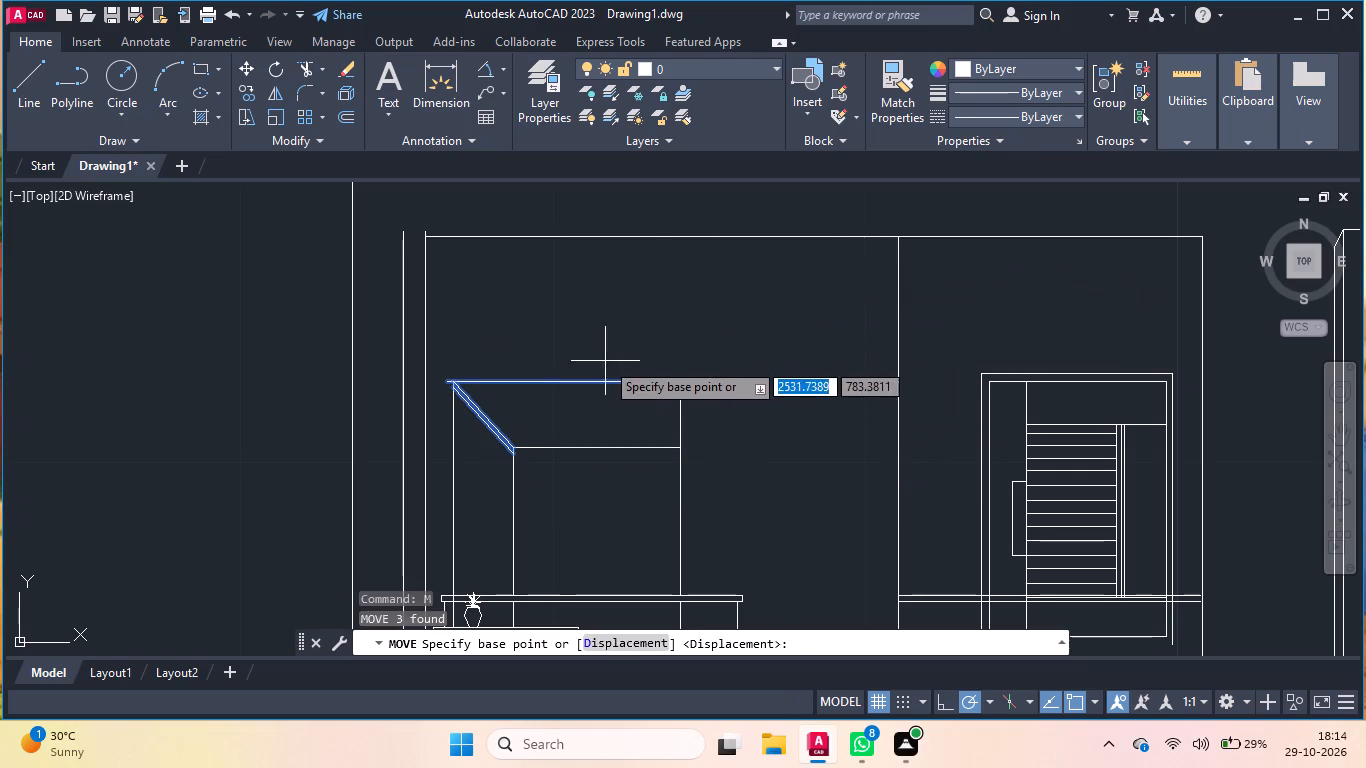
click(582, 392)
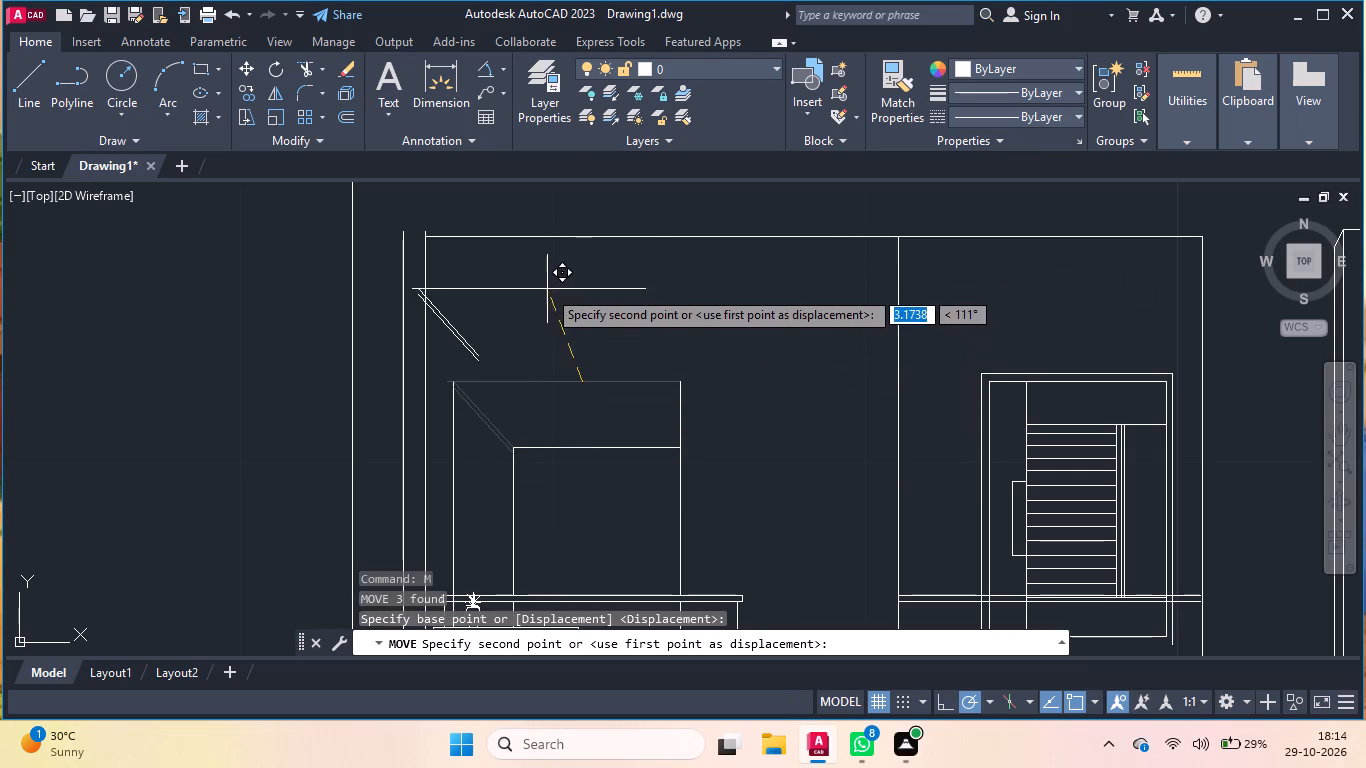
click(559, 236)
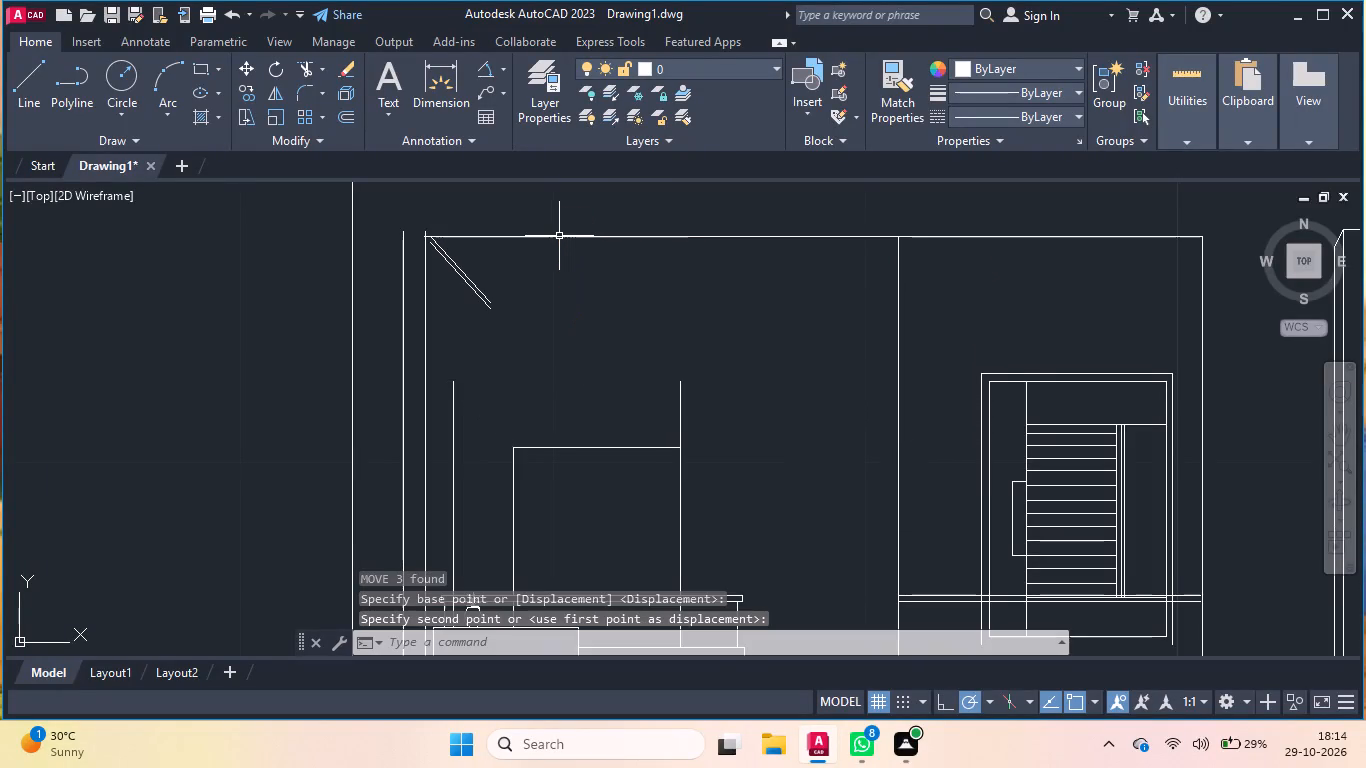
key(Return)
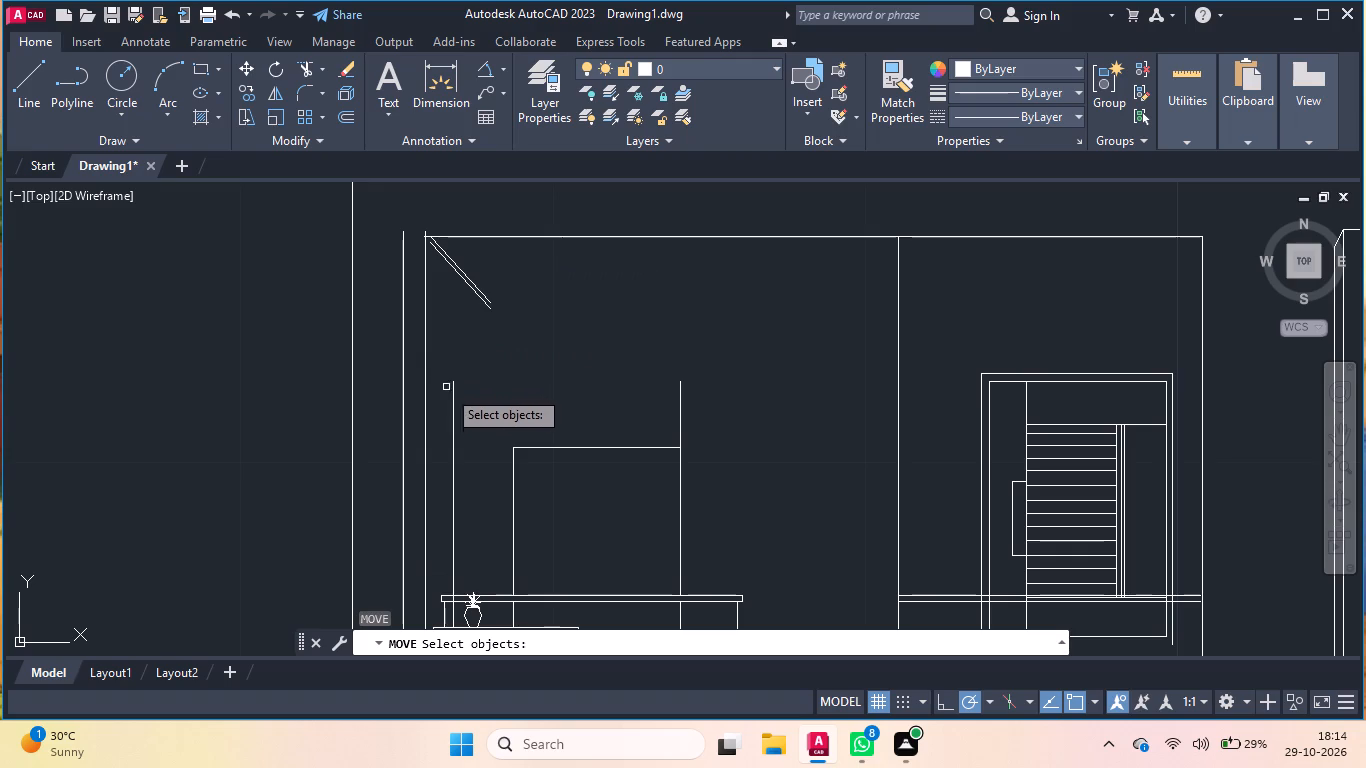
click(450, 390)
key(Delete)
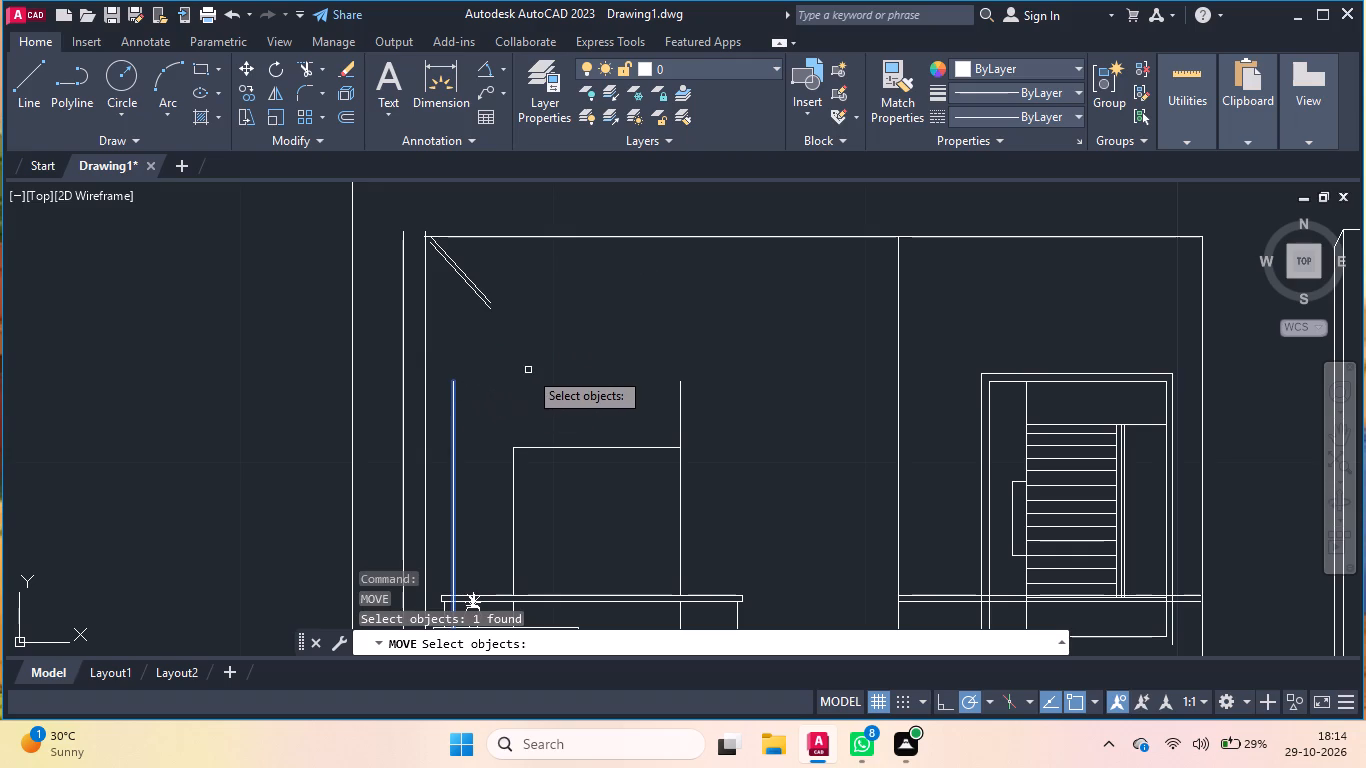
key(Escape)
Delete the double slanted line under the new top line beside the left wall.
click(486, 274)
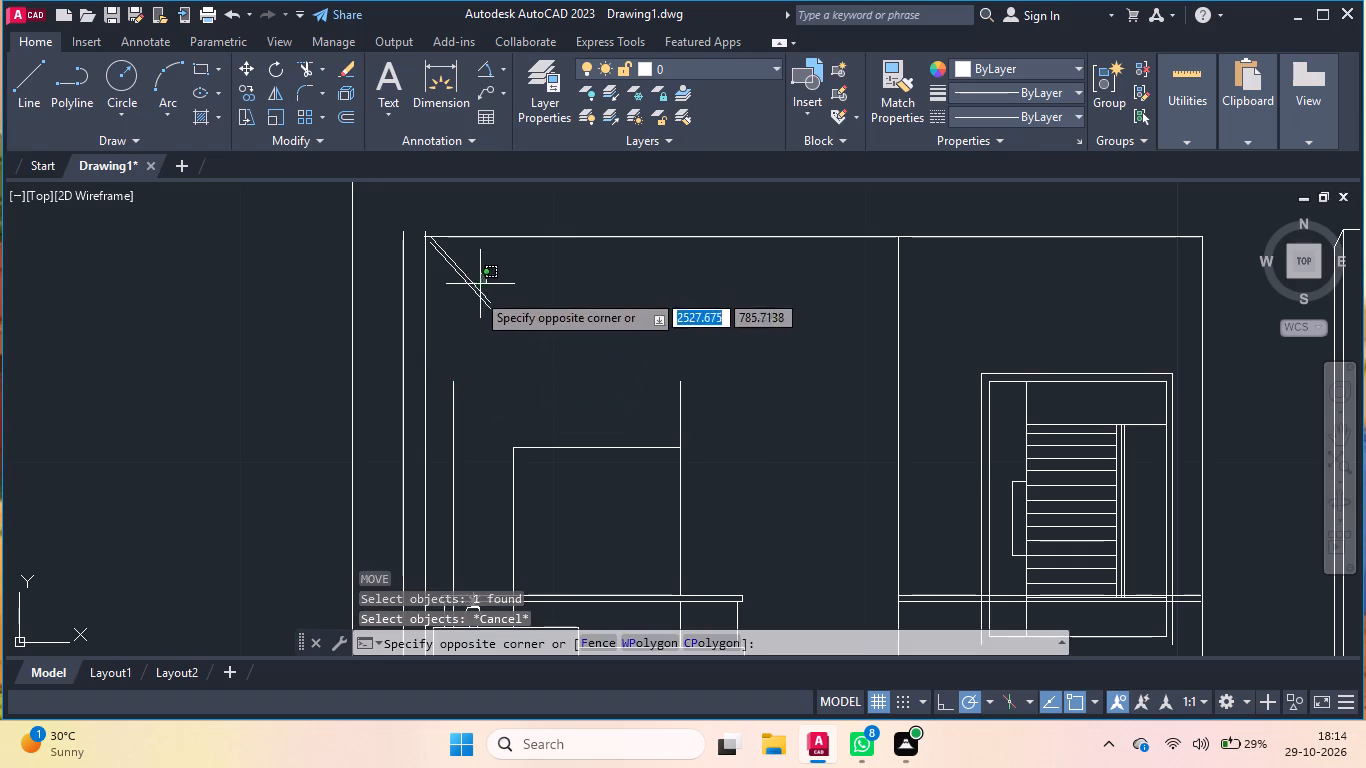
click(466, 308)
key(Delete)
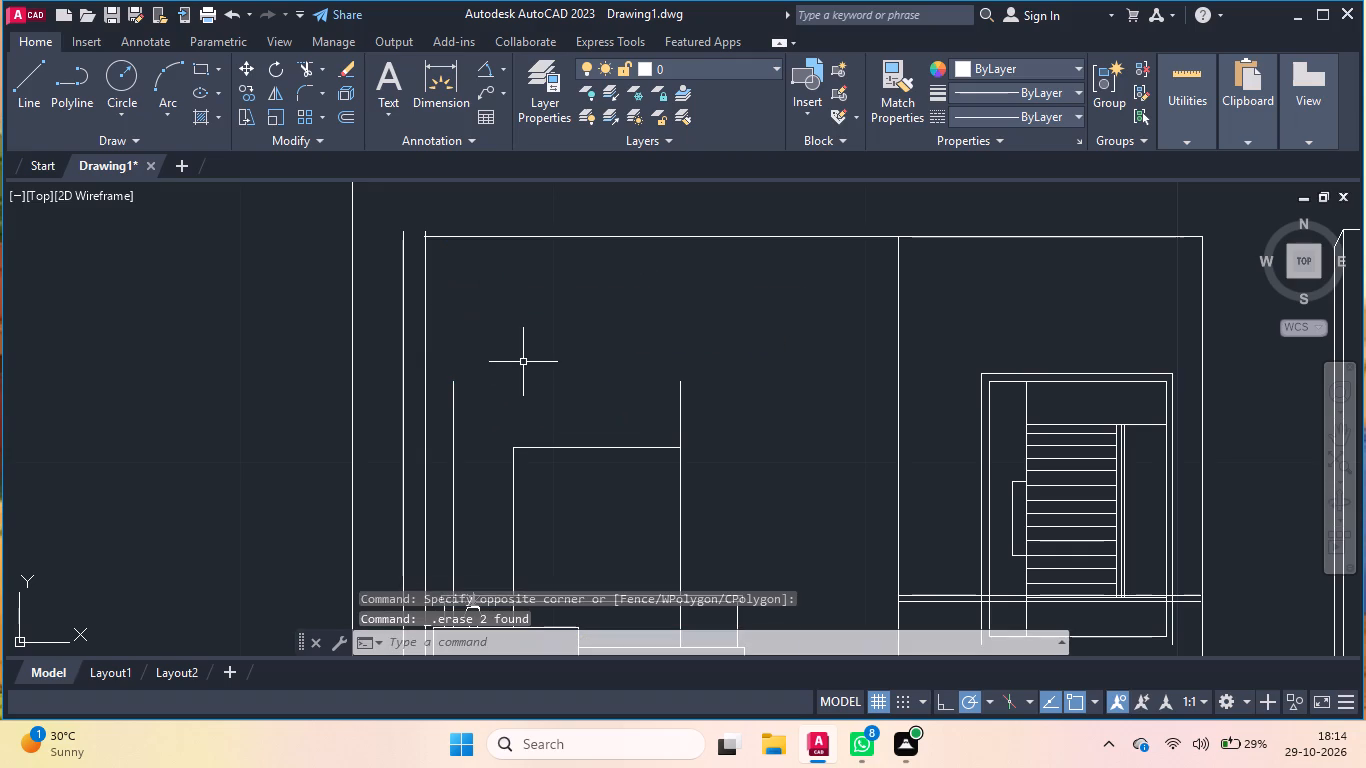
Draw a slanted line from the top of the left volume's outer vertical to the upper-left corner of its inner frame.
key(l)
key(Return)
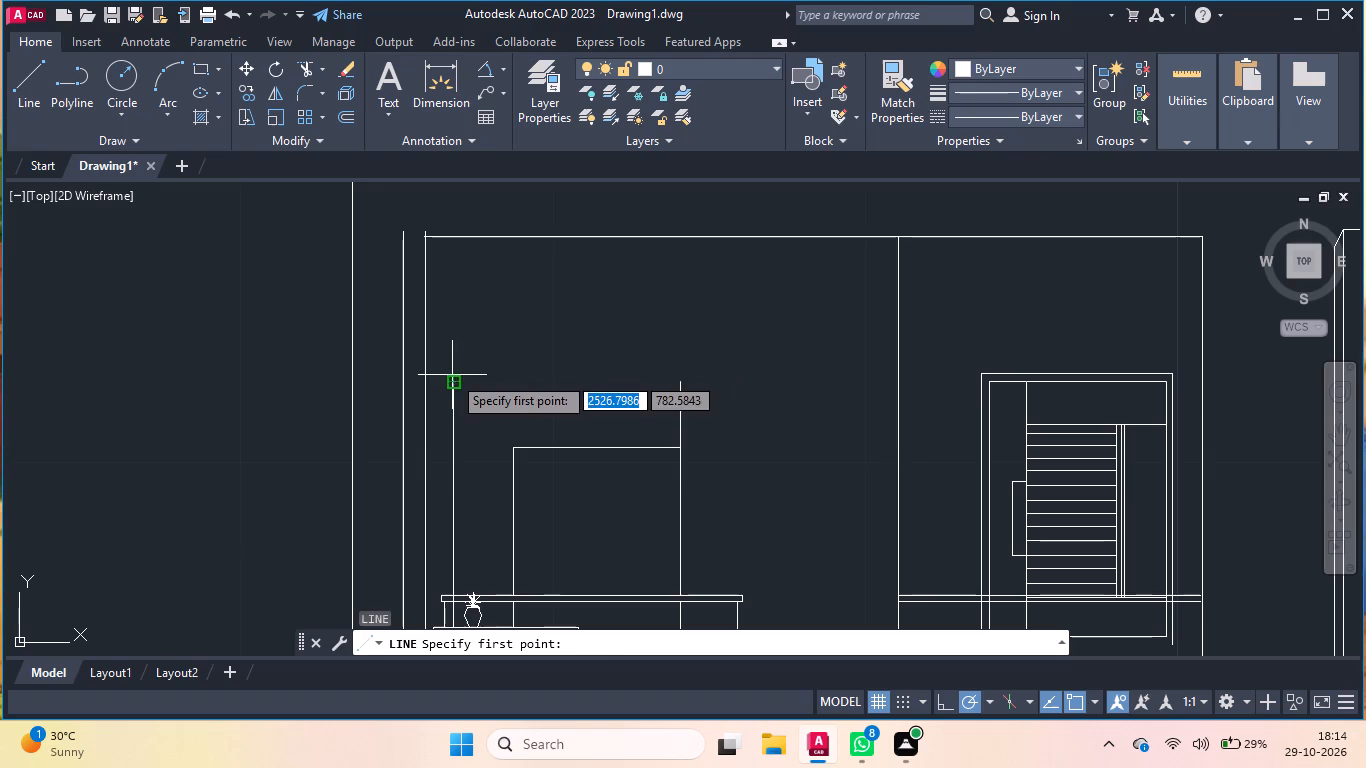
click(452, 376)
click(508, 450)
key(Return)
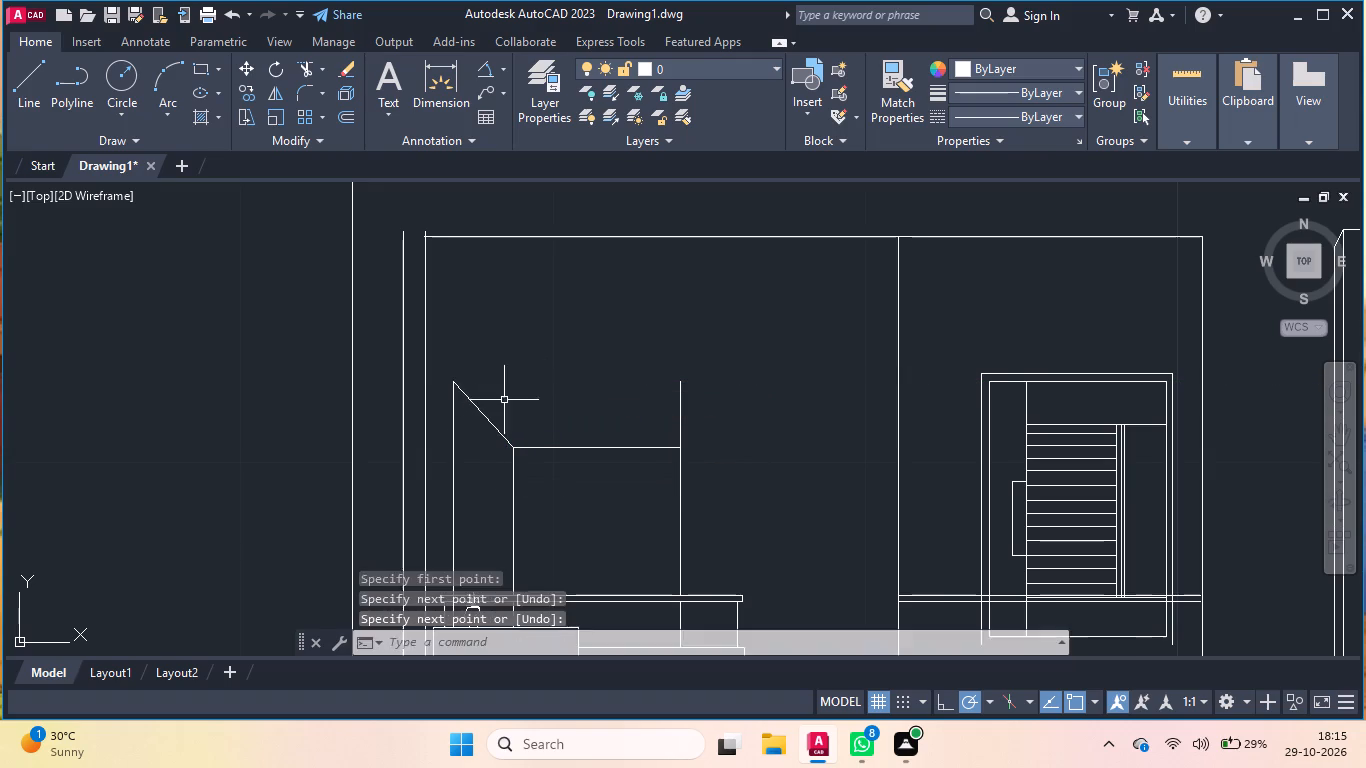
Draw the left volume's top edge across to its right vertical, continuing about 4.65 units up to the top line.
key(Return)
click(455, 384)
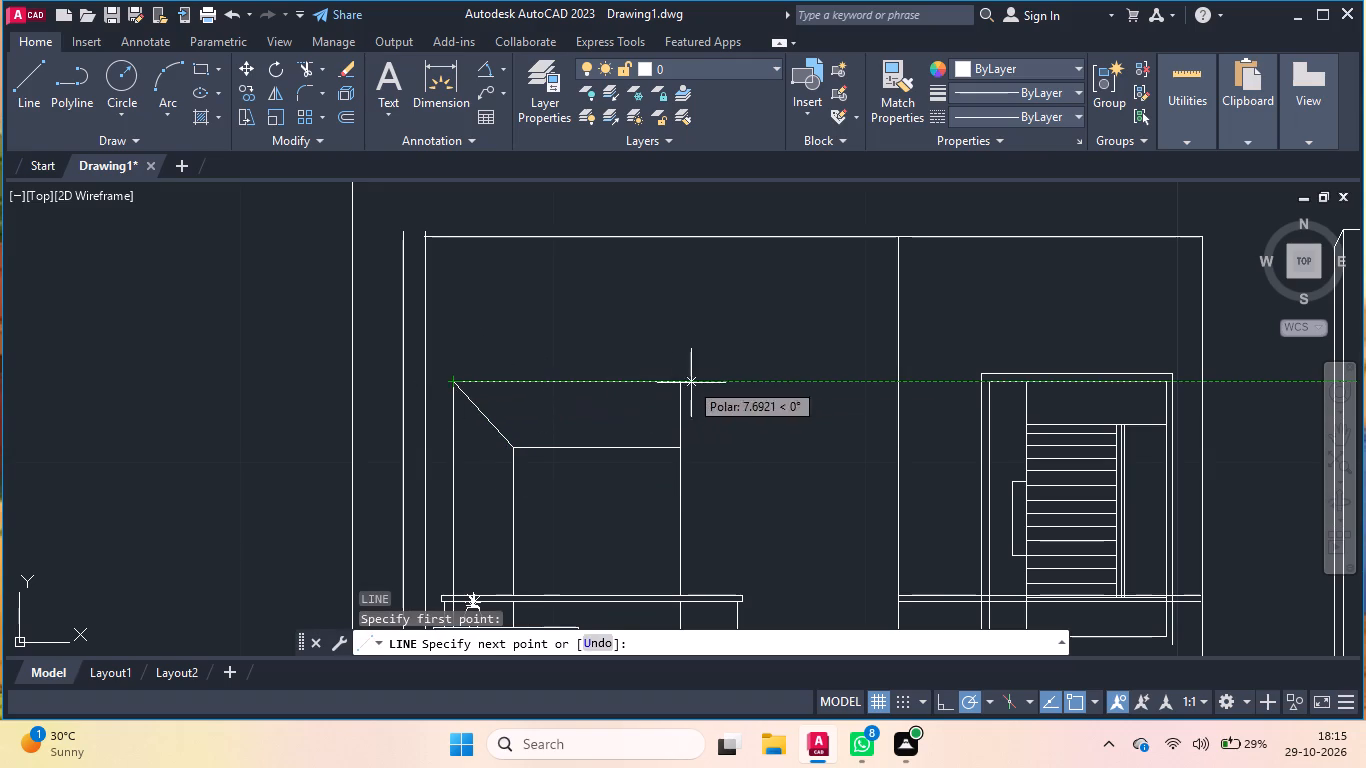
click(684, 382)
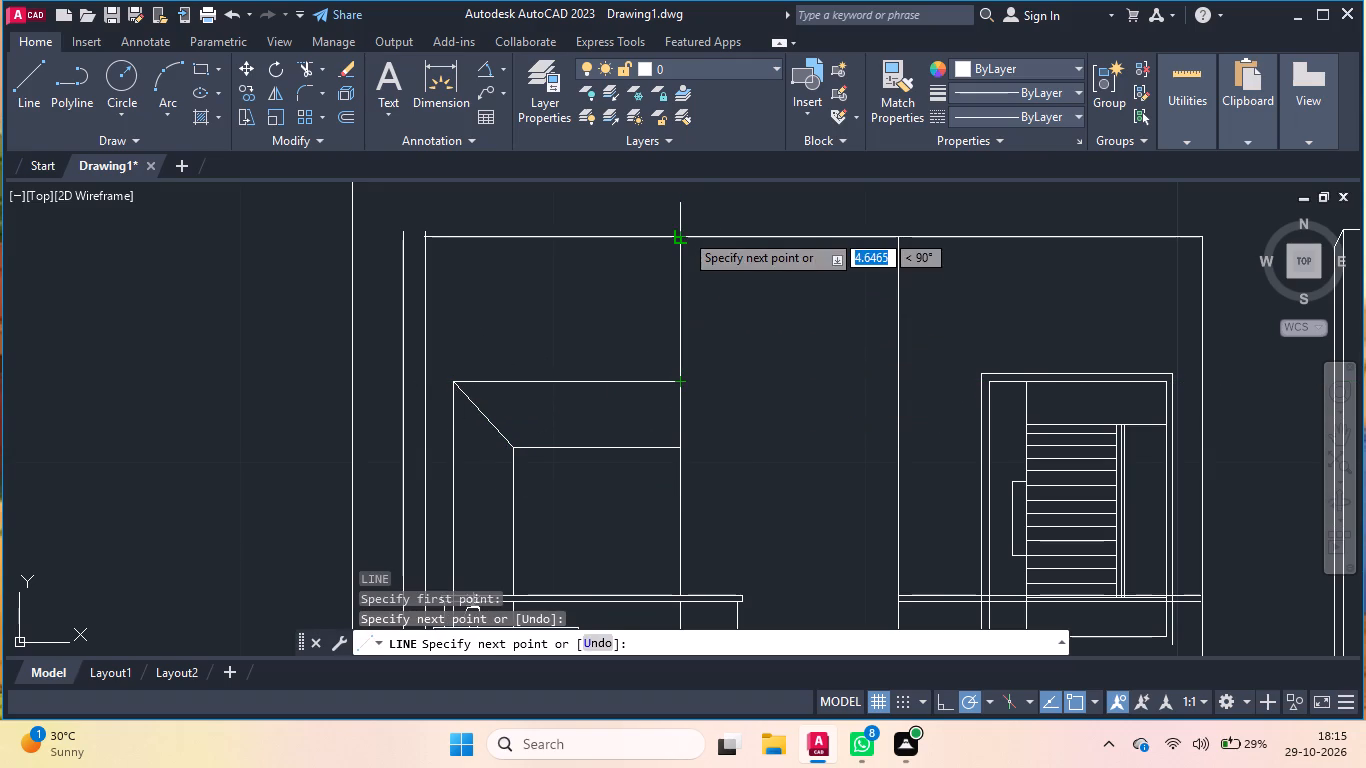
click(684, 232)
key(Return)
Draw the roof's lower band: left past the left wall's top, about 0.46 units up, about 26.08 units right, and down to the right corner.
scroll(683, 395, down, 3)
key(Return)
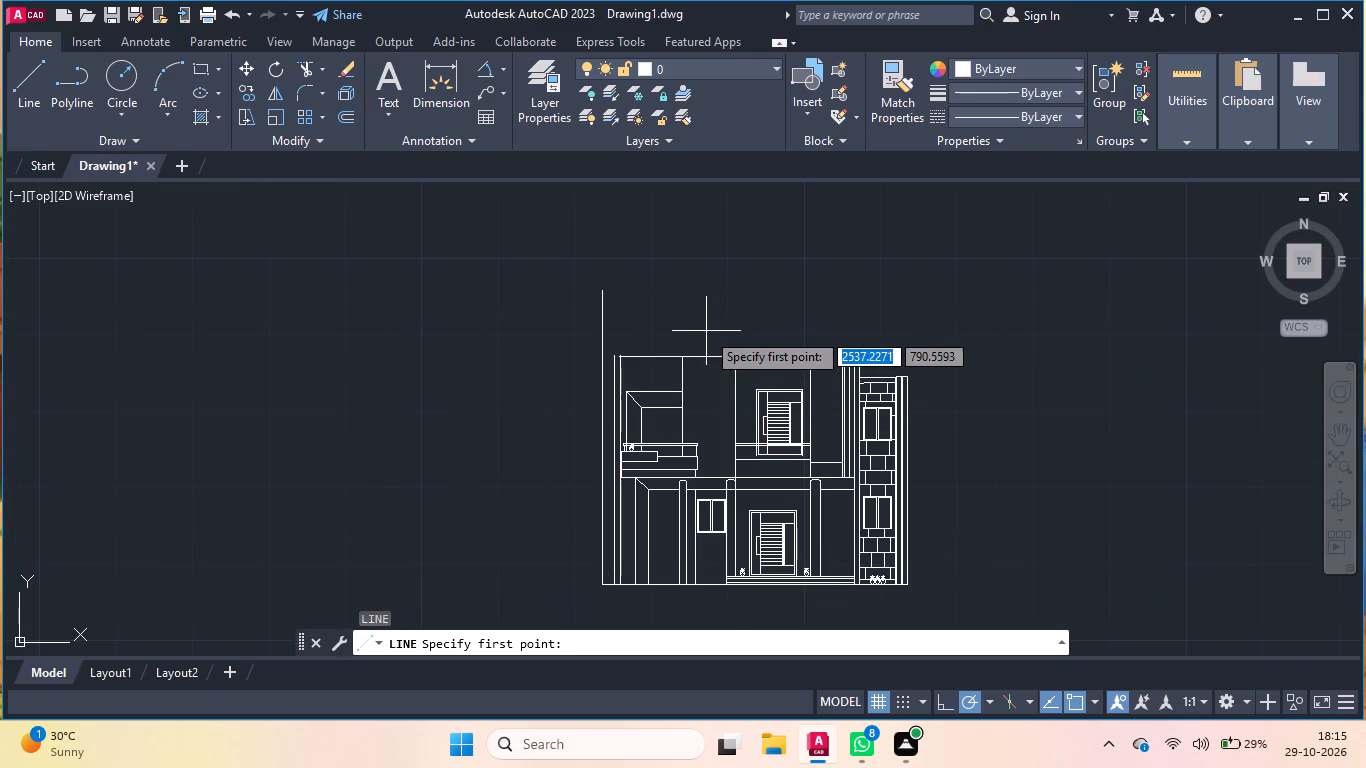
scroll(706, 331, up, 2)
scroll(585, 340, up, 1)
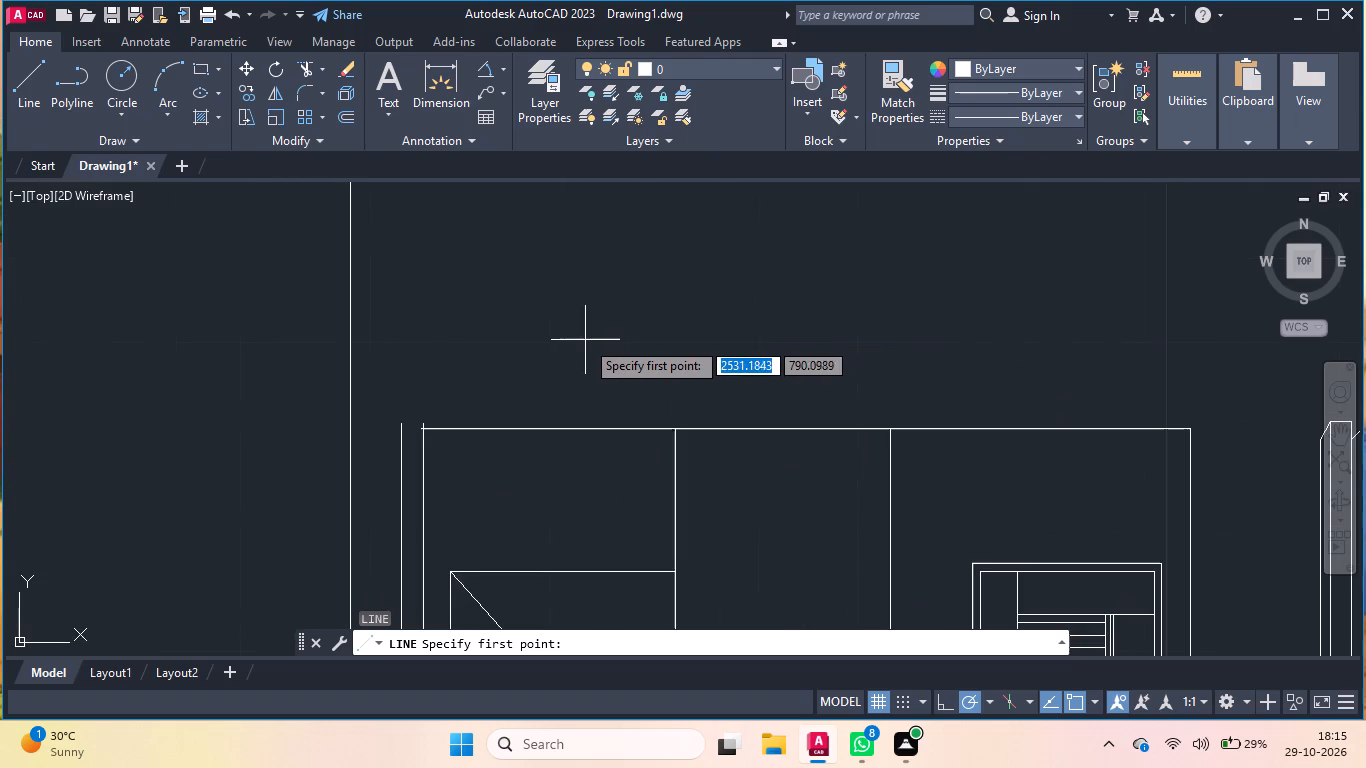
double_click(422, 424)
click(395, 422)
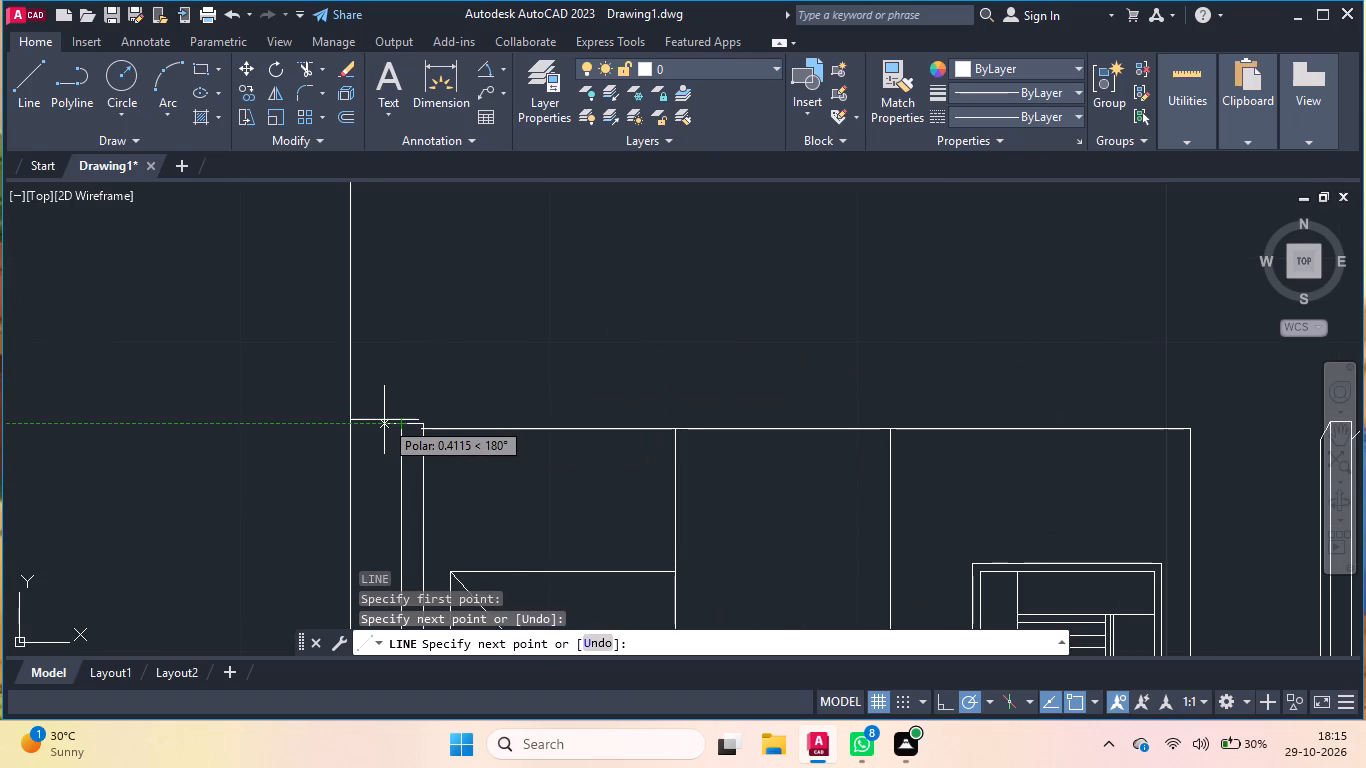
double_click(384, 420)
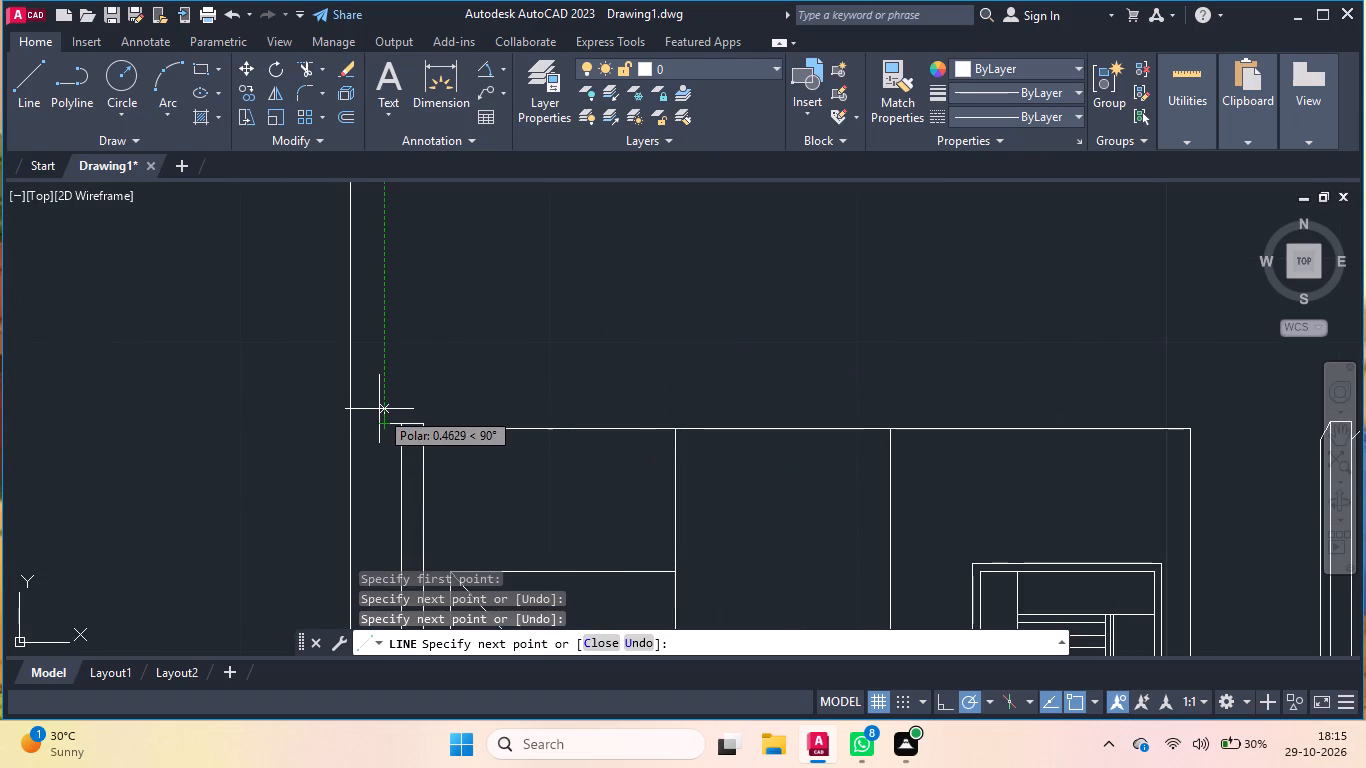
click(379, 409)
scroll(550, 391, down, 1)
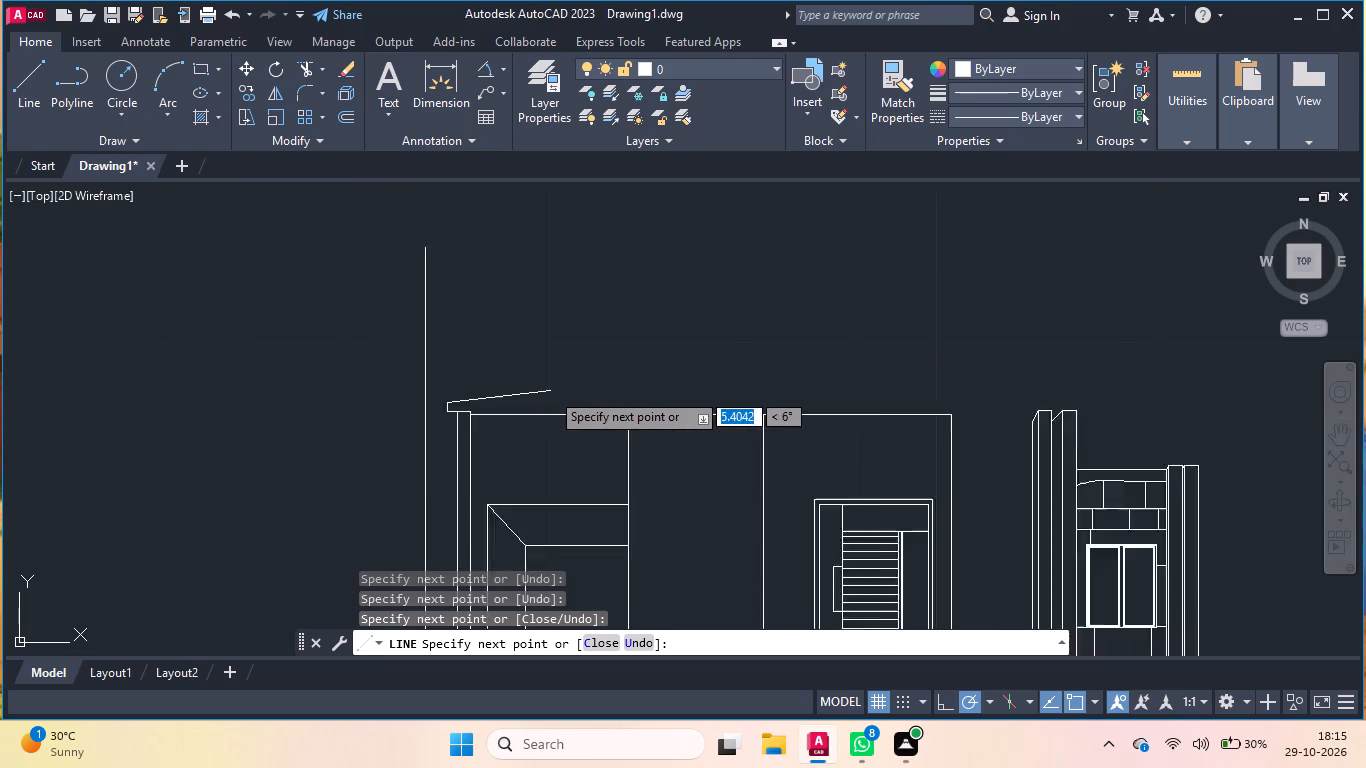
scroll(550, 391, down, 1)
scroll(800, 391, up, 2)
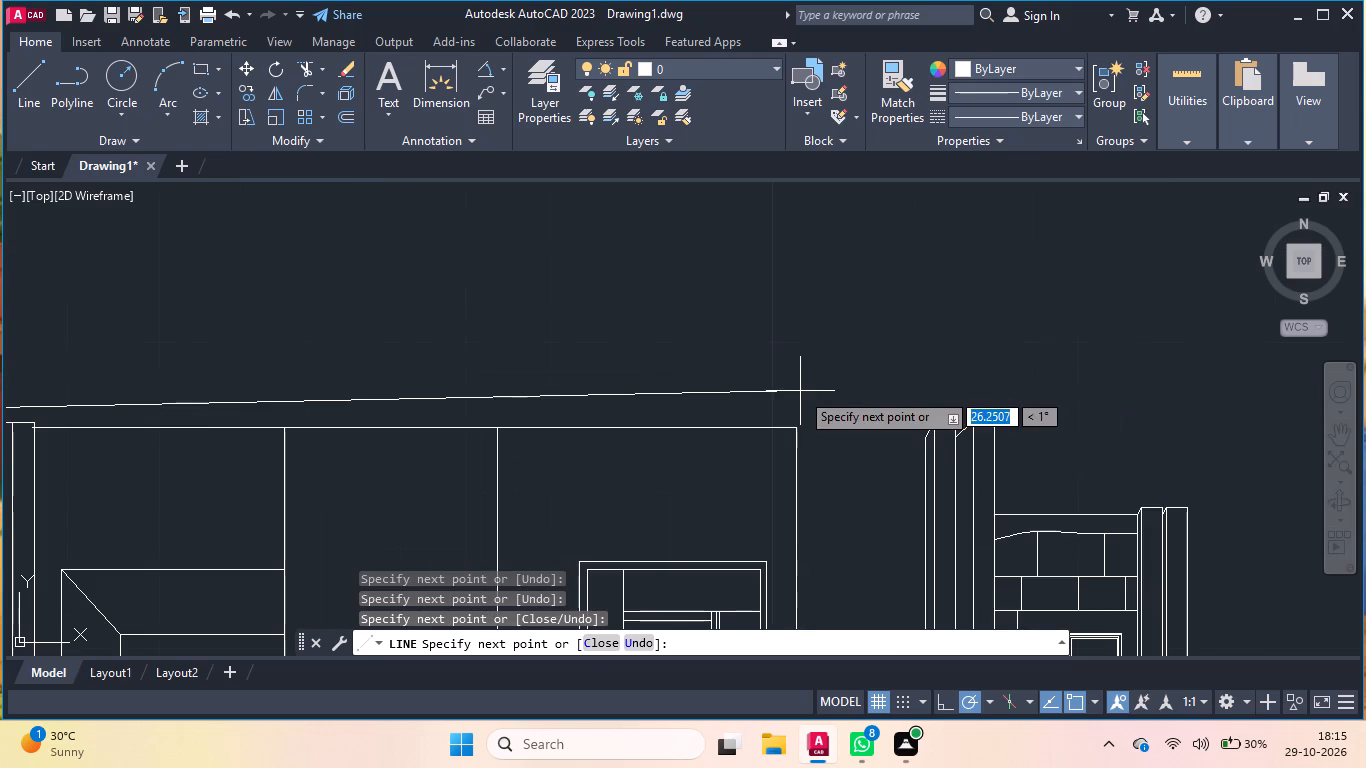
scroll(798, 386, up, 1)
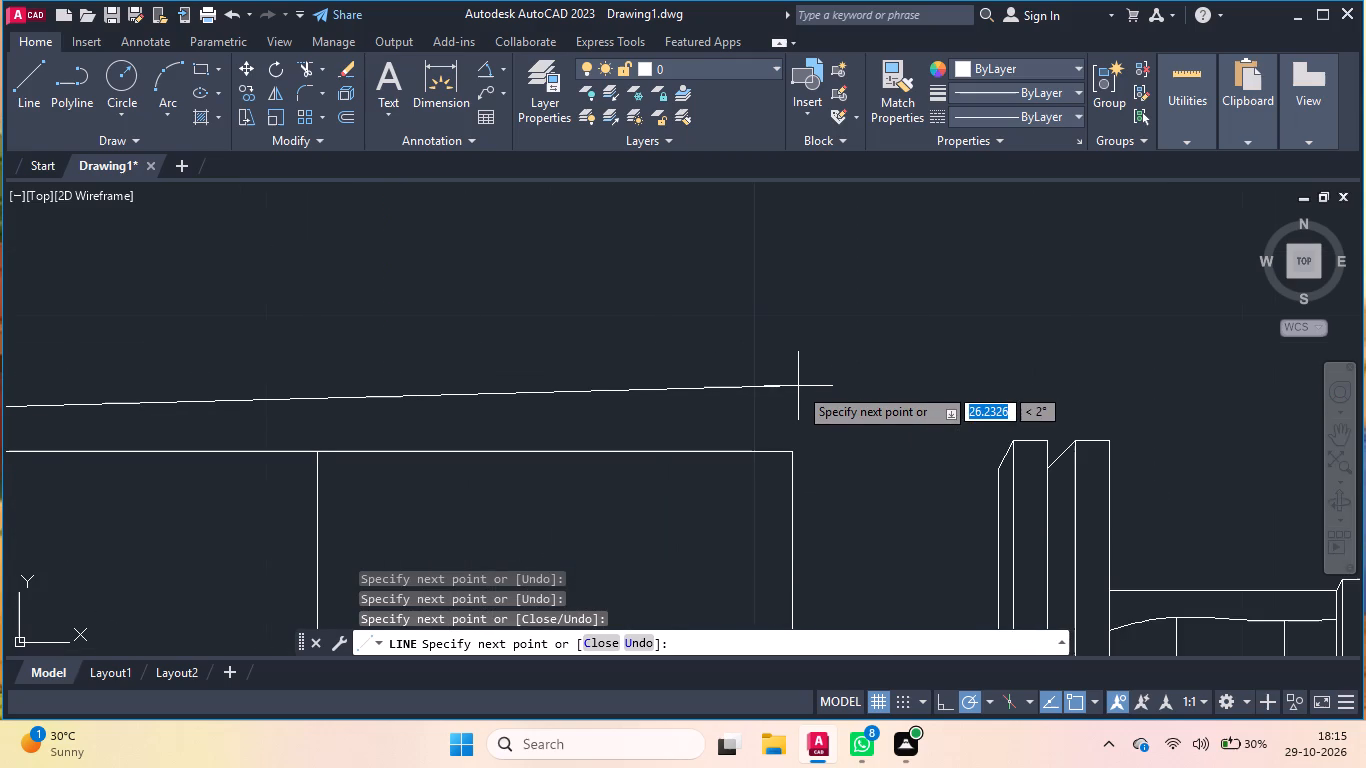
click(791, 419)
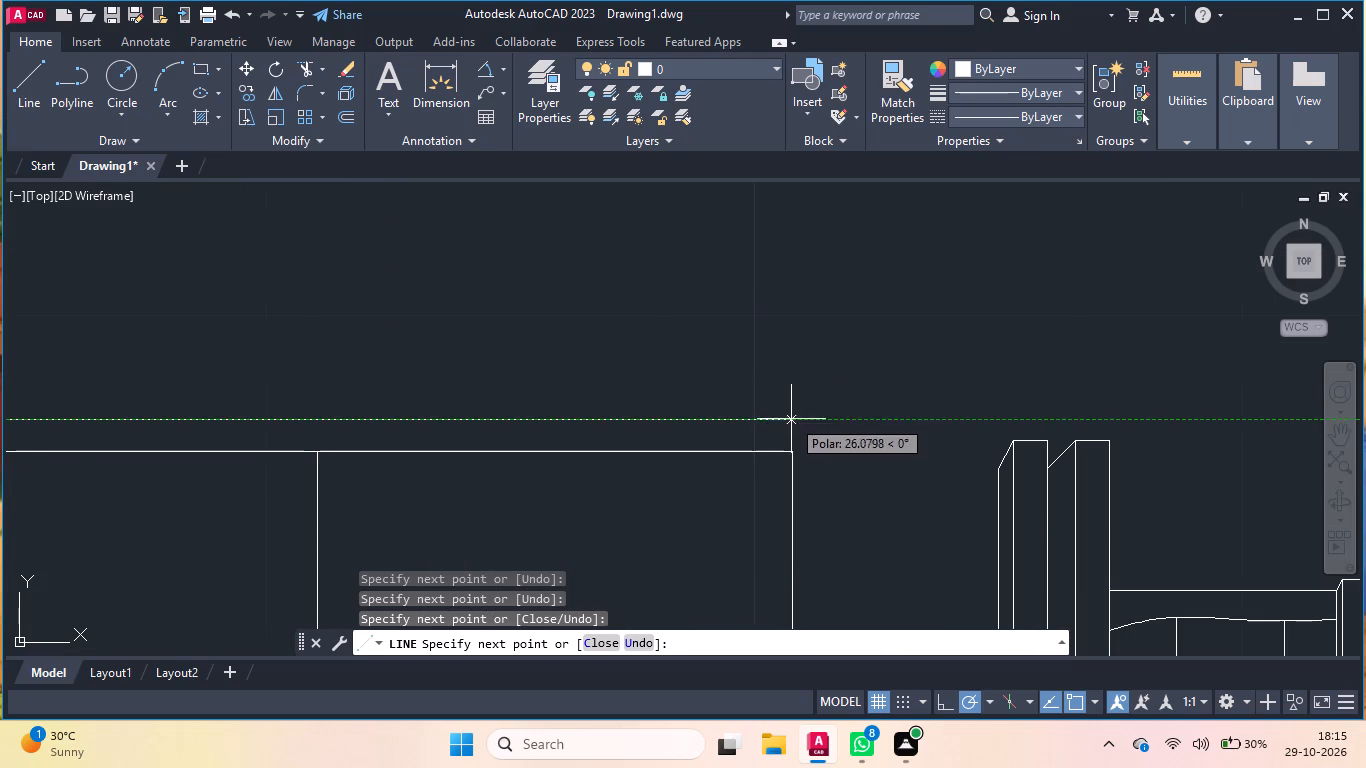
click(792, 448)
key(Return)
Draw an outer roof band from the lower band's upper-left corner: about 0.35 units left, up, across past the right wall, and down to the ledge line.
scroll(854, 340, down, 1)
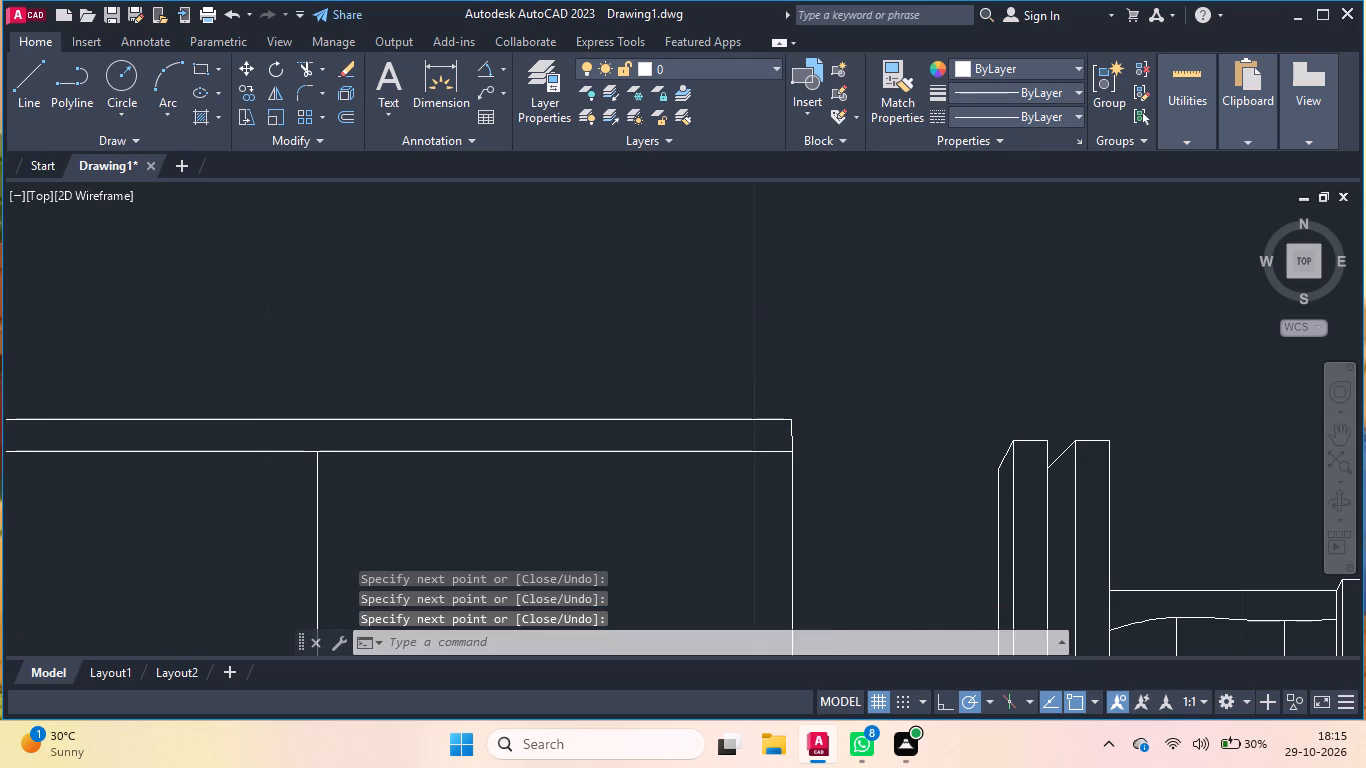
scroll(854, 340, down, 1)
key(Return)
scroll(564, 328, down, 1)
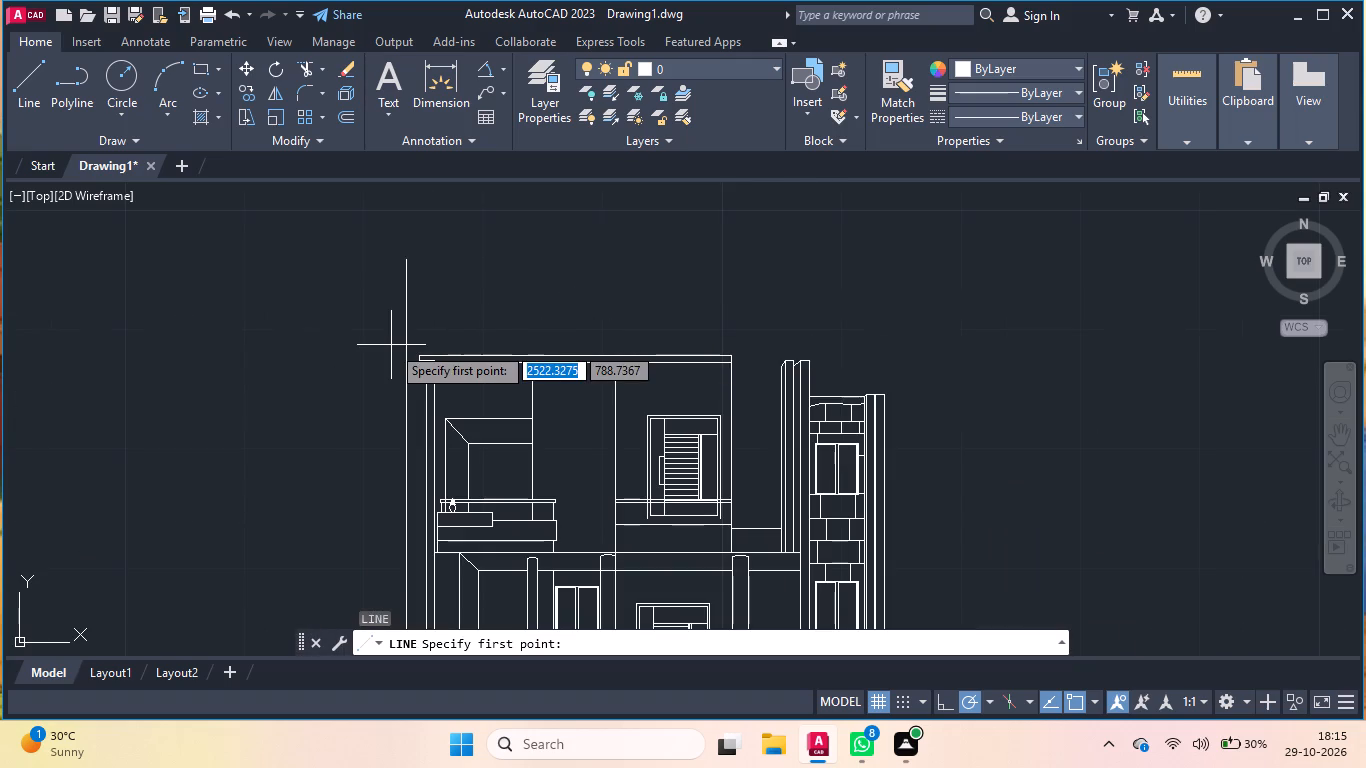
scroll(391, 345, up, 2)
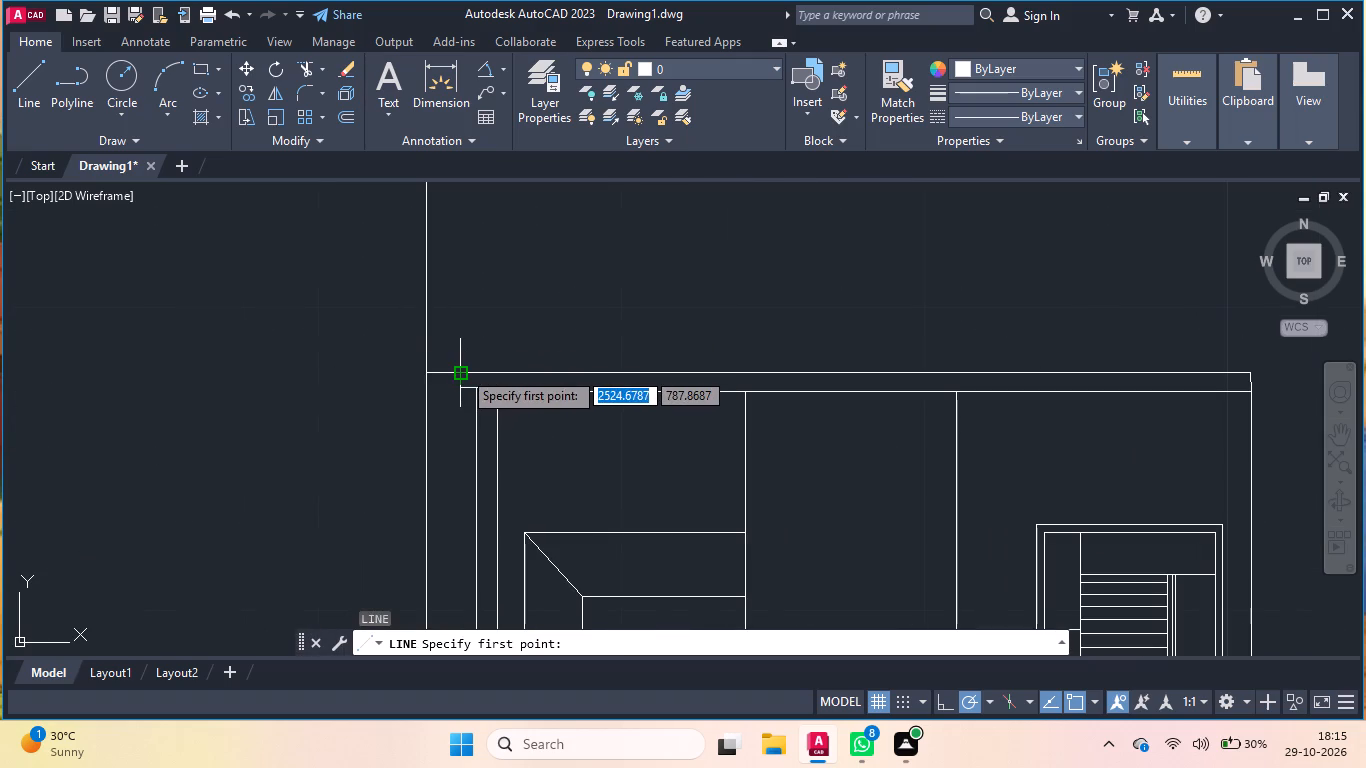
click(462, 370)
click(449, 371)
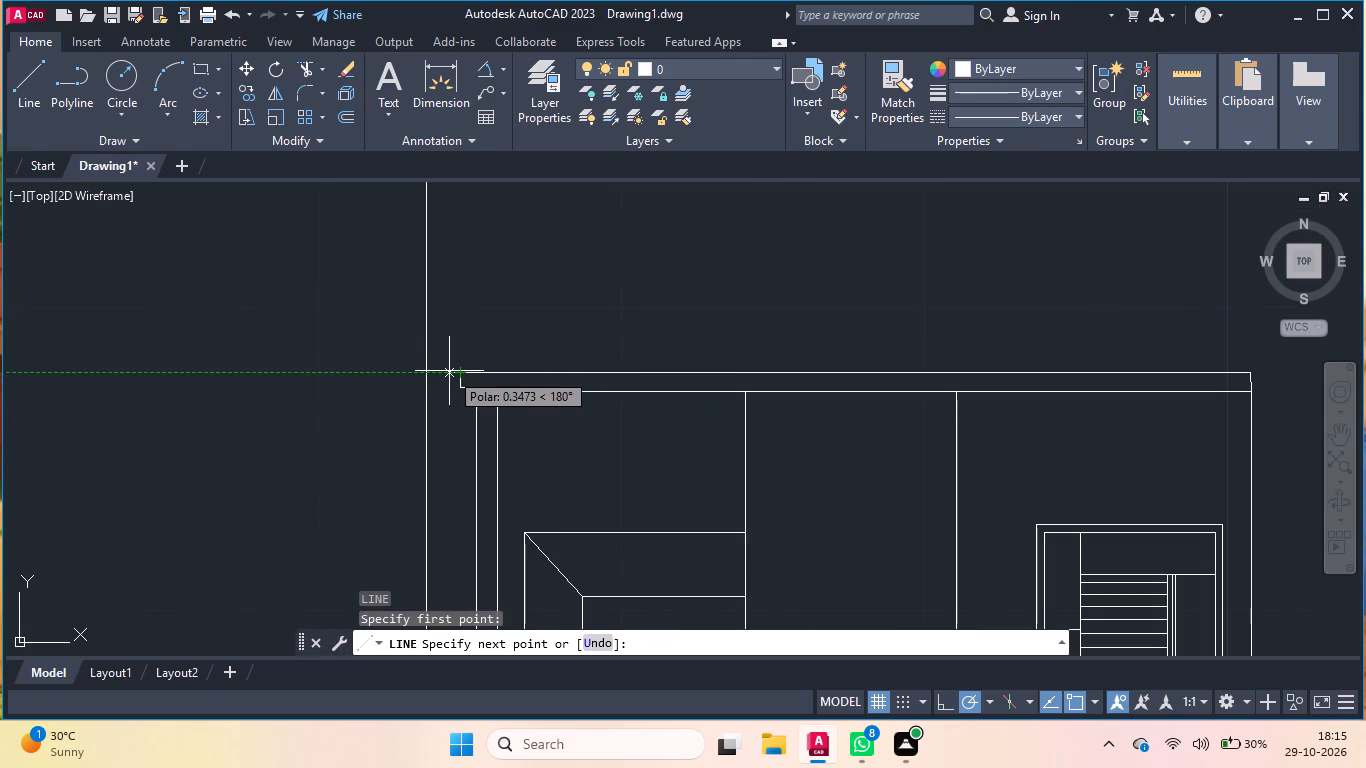
double_click(449, 346)
scroll(449, 346, down, 2)
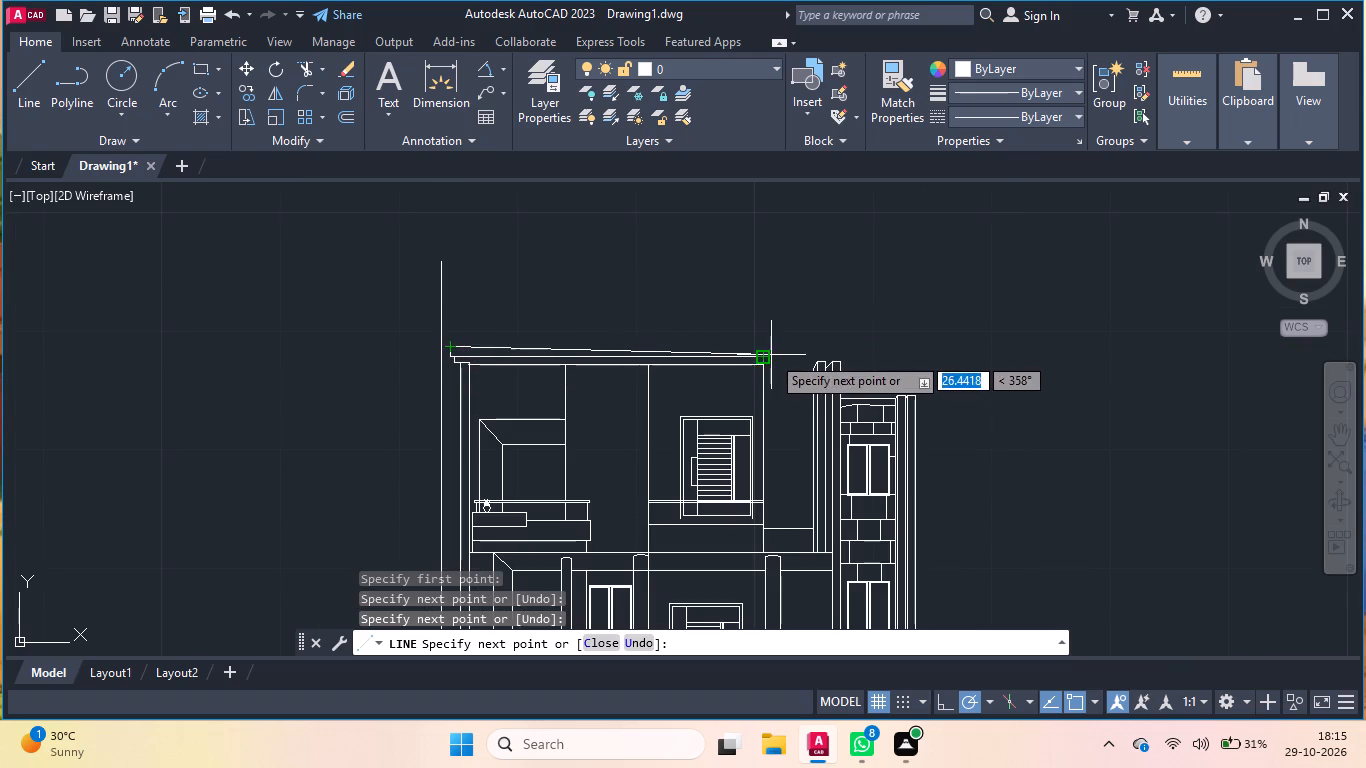
scroll(779, 348, up, 2)
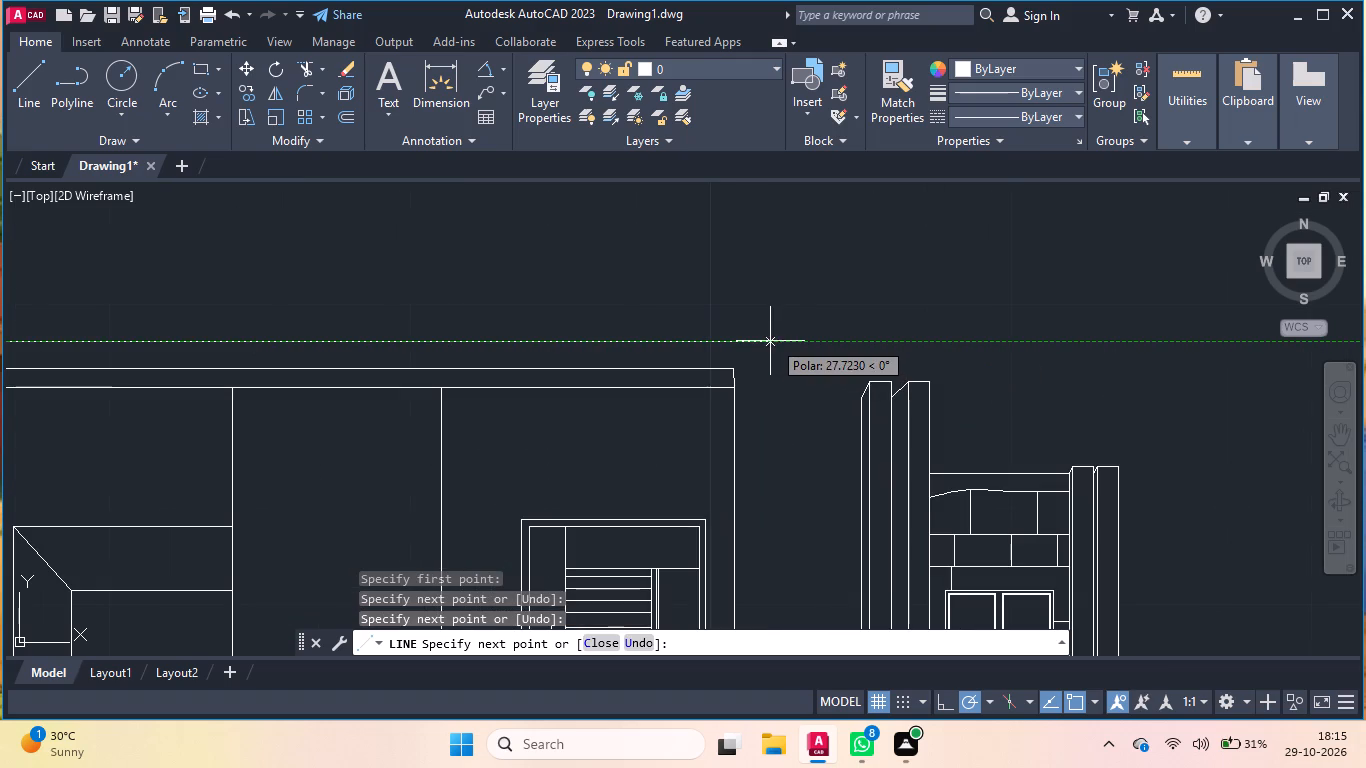
click(765, 342)
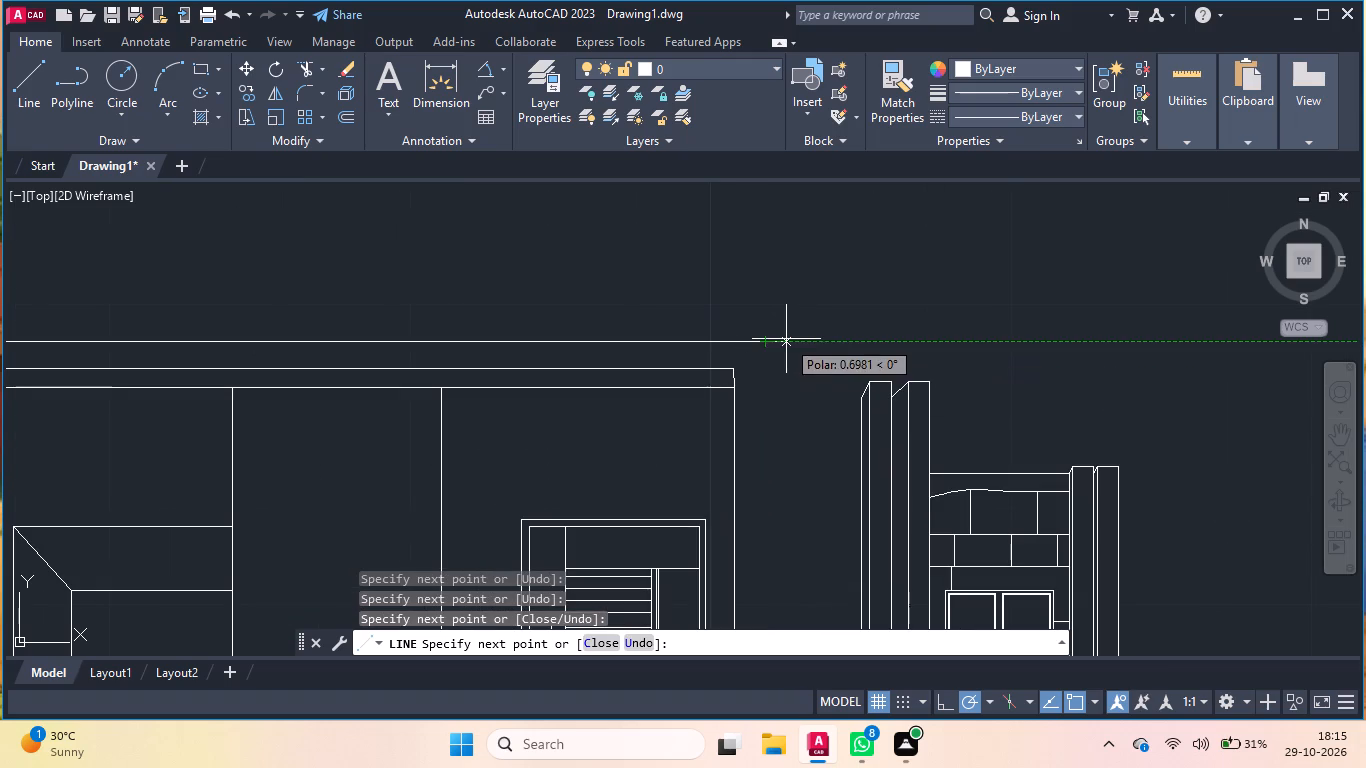
click(782, 344)
scroll(781, 345, down, 2)
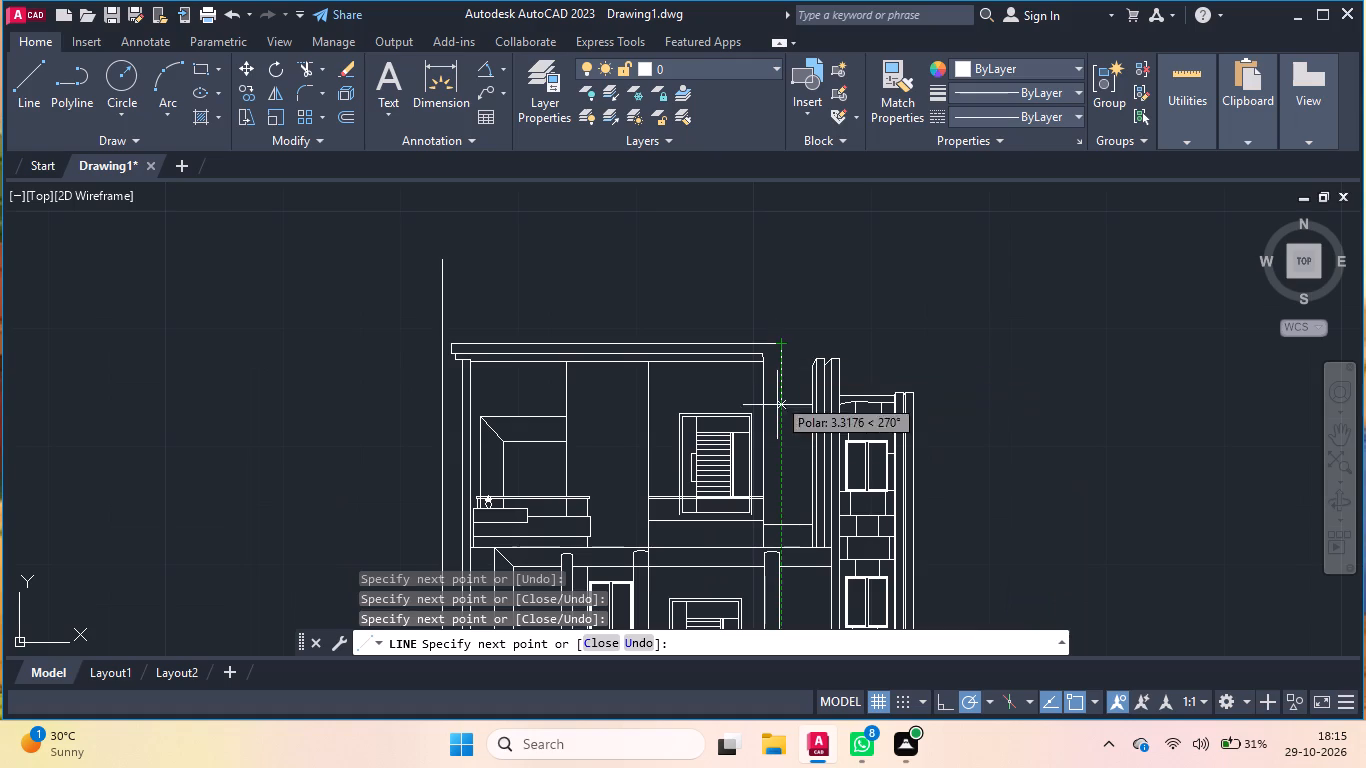
click(780, 523)
key(Return)
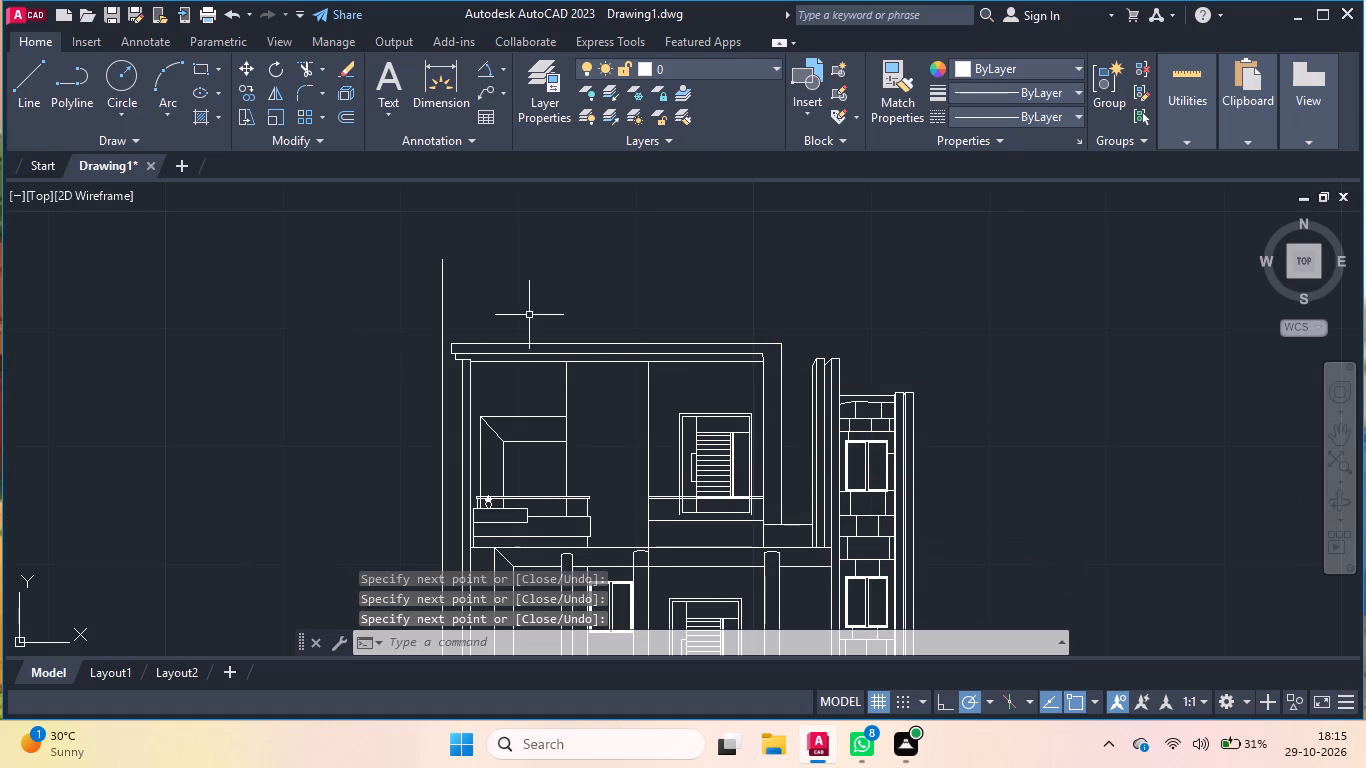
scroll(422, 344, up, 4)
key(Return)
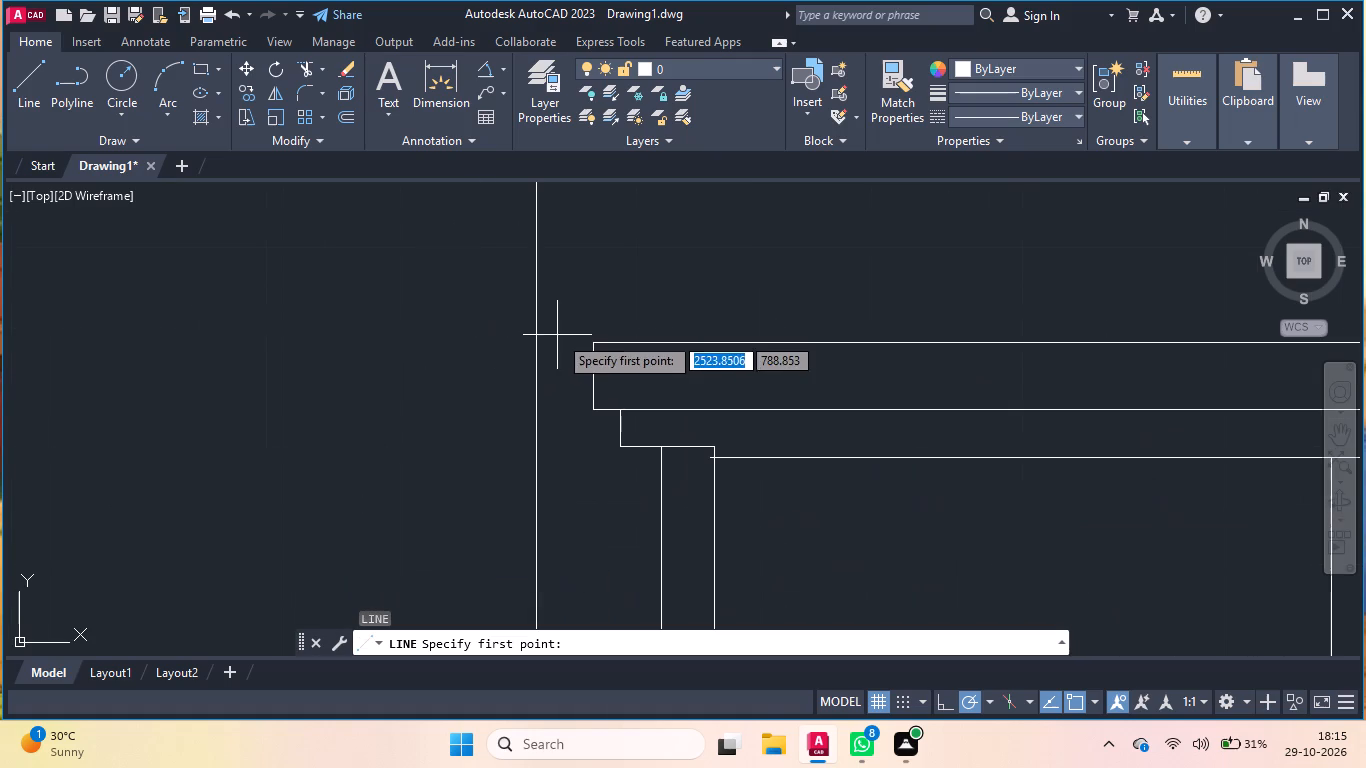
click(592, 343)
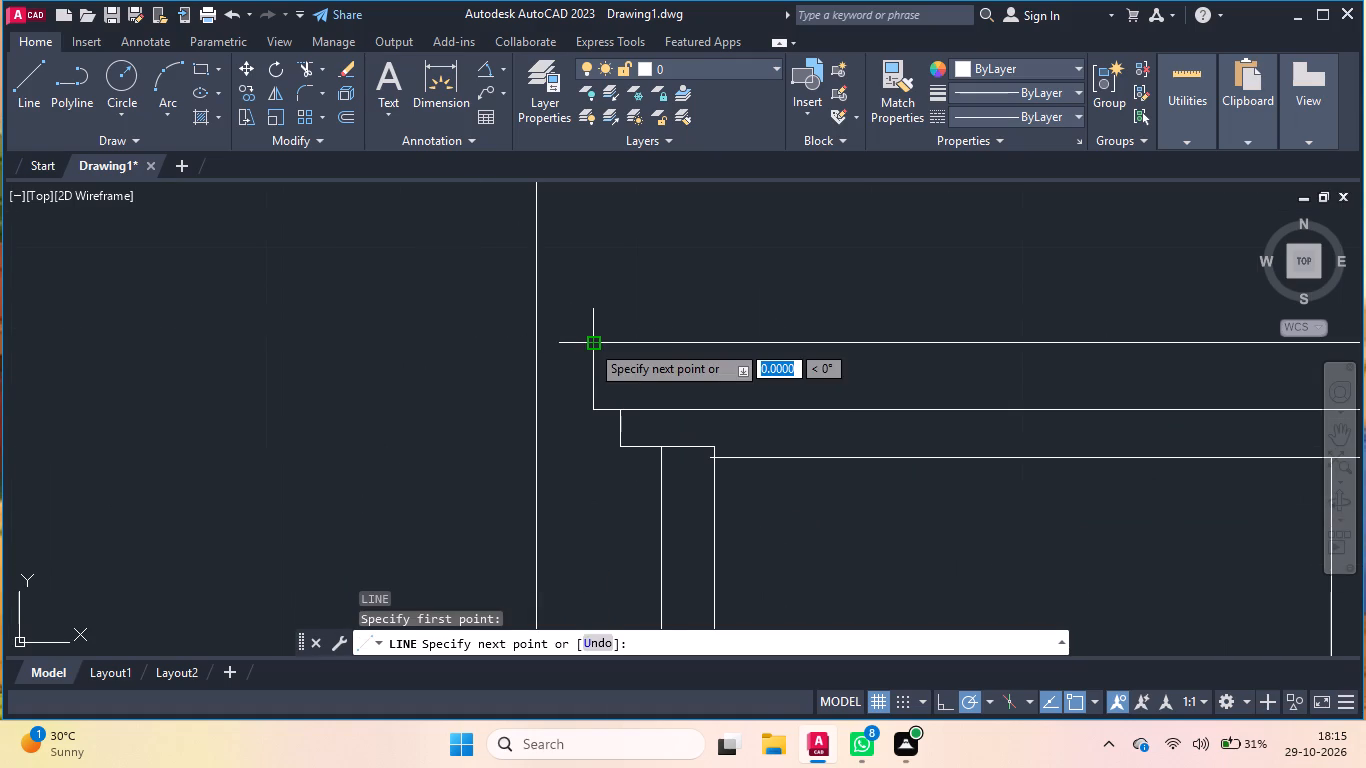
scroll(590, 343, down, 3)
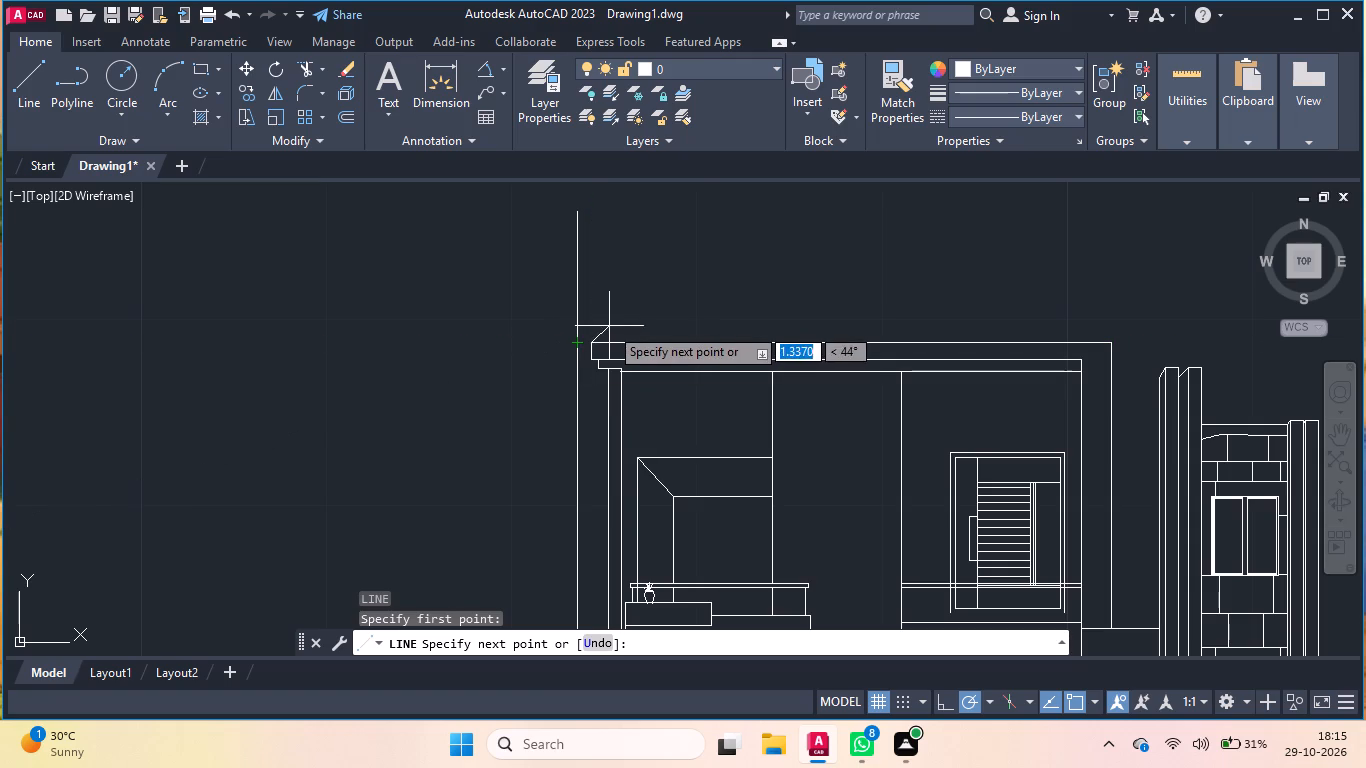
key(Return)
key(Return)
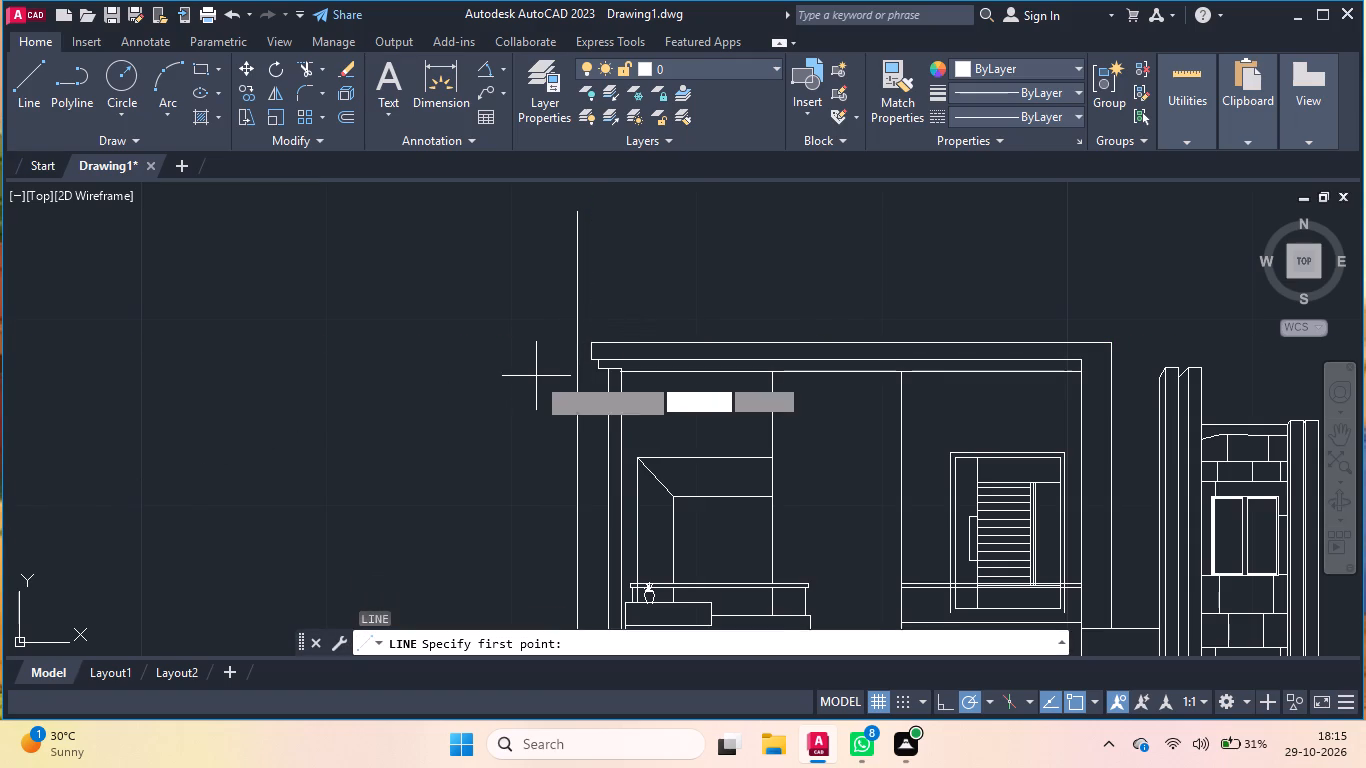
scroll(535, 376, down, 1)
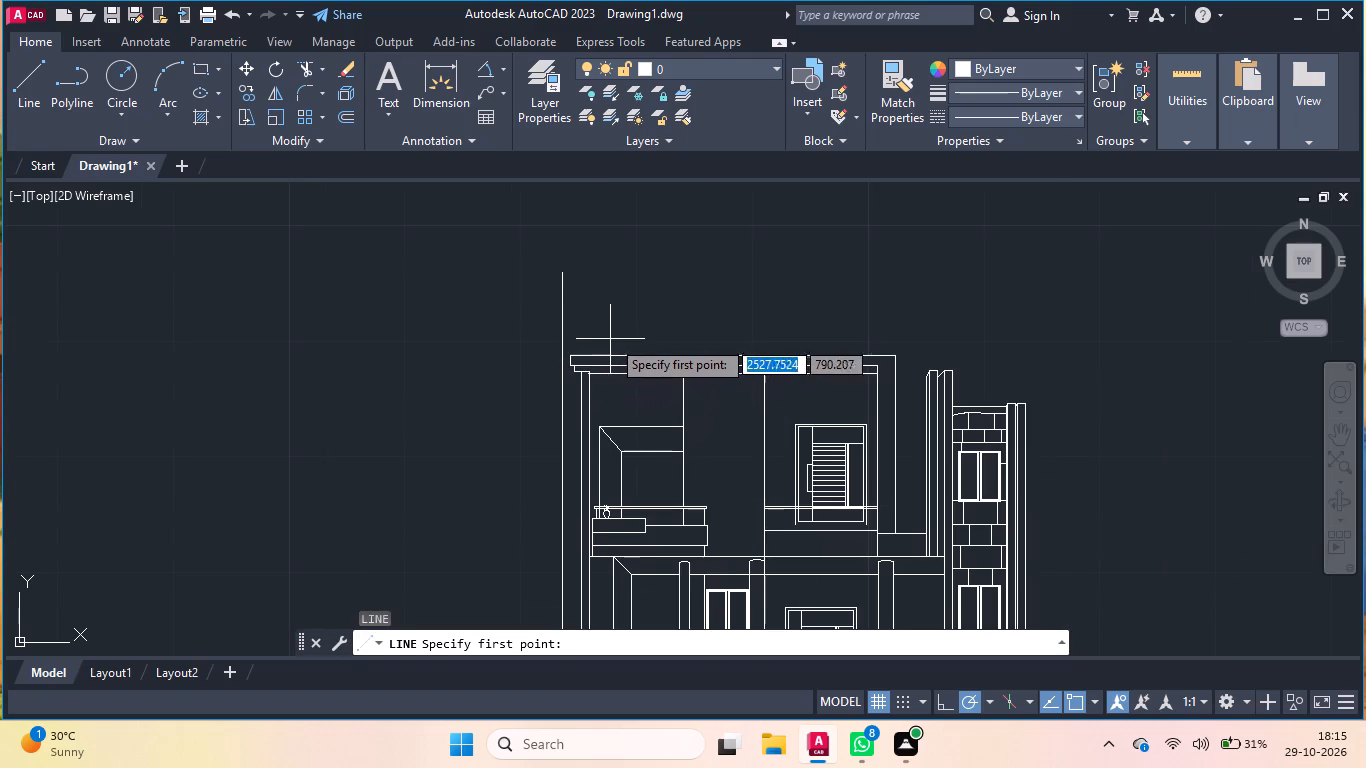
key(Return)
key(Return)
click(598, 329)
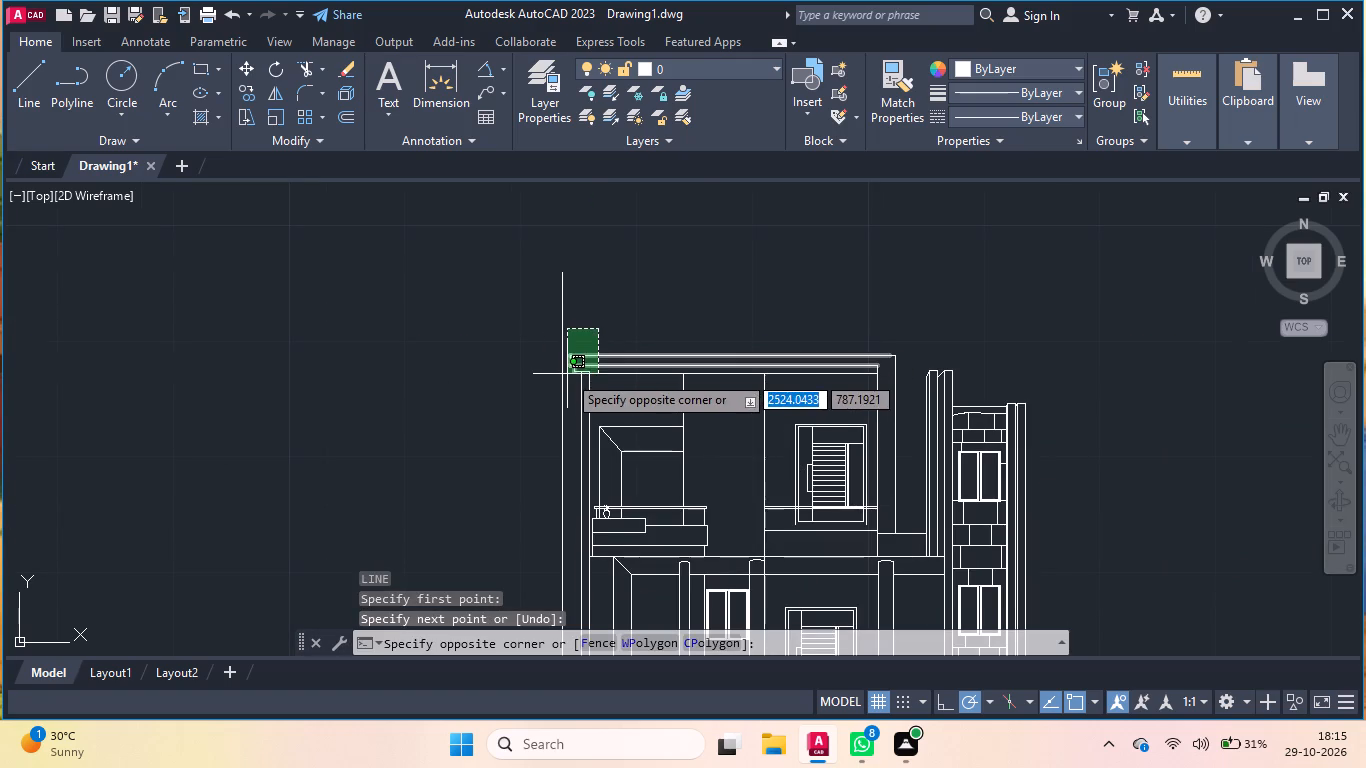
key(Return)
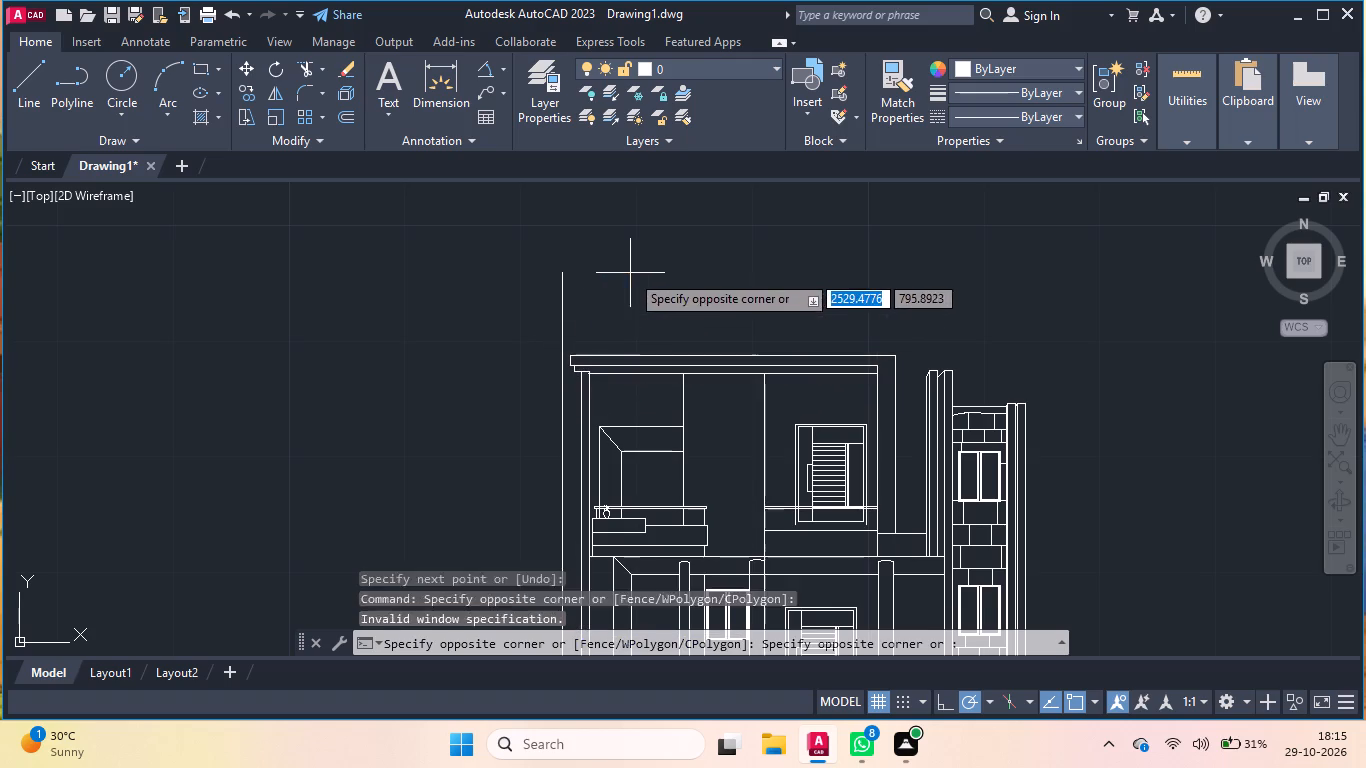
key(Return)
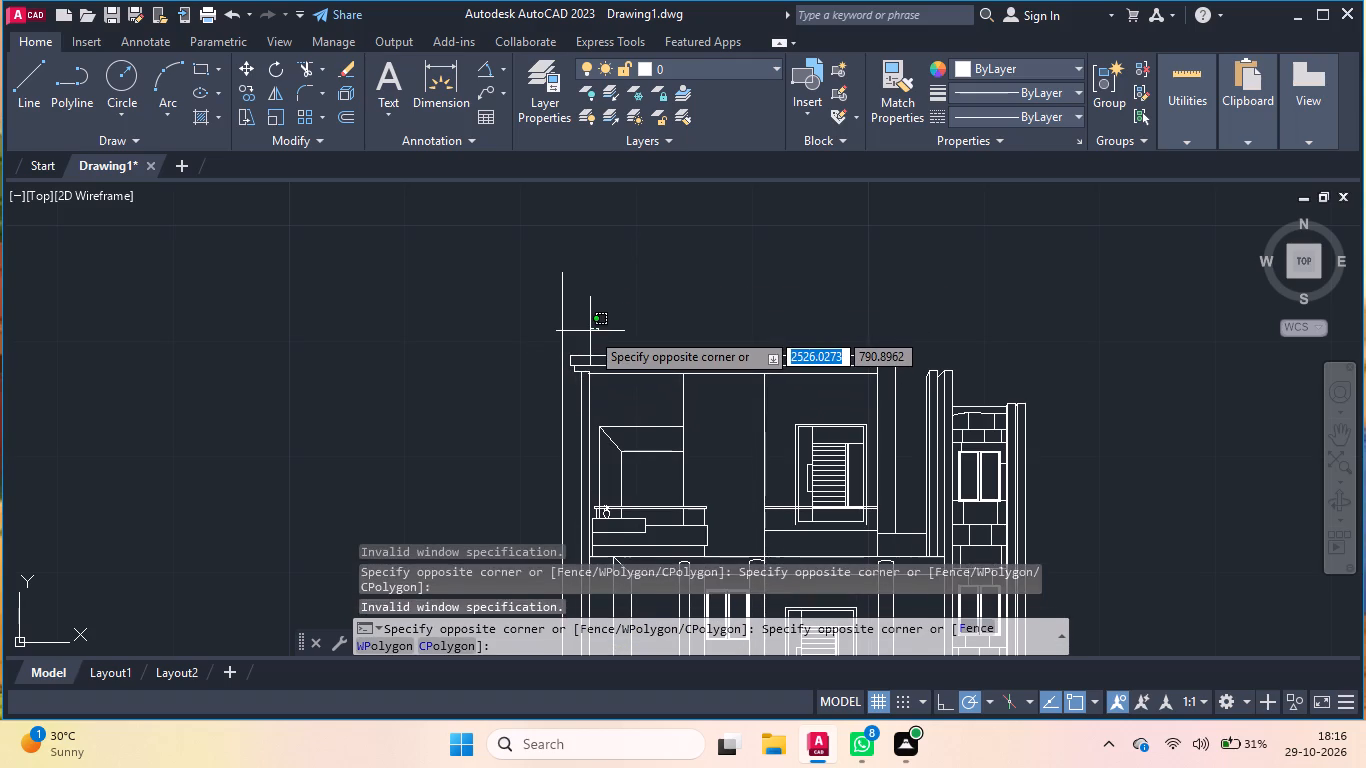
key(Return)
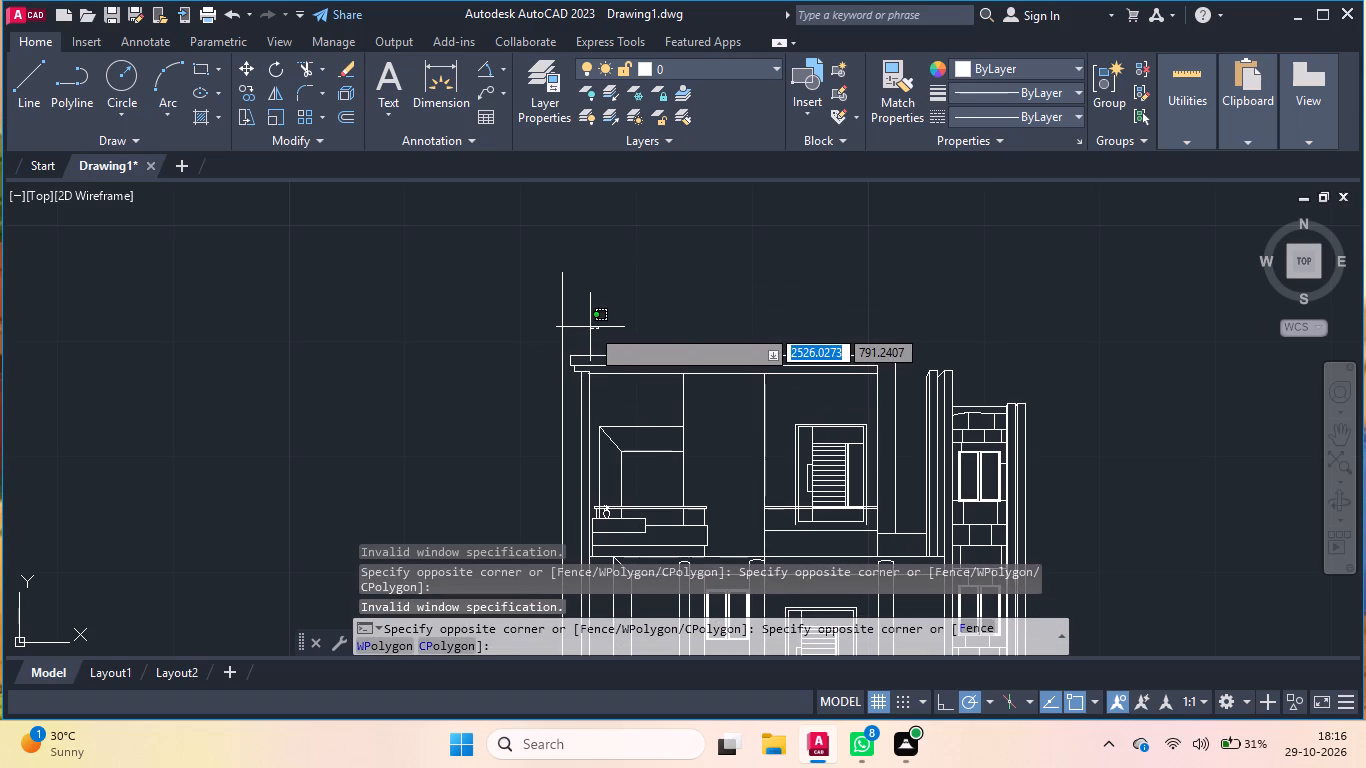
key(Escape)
Trim away the left wall's protruding line ends and the stepped roof band lines above the upper storey.
text(tr)
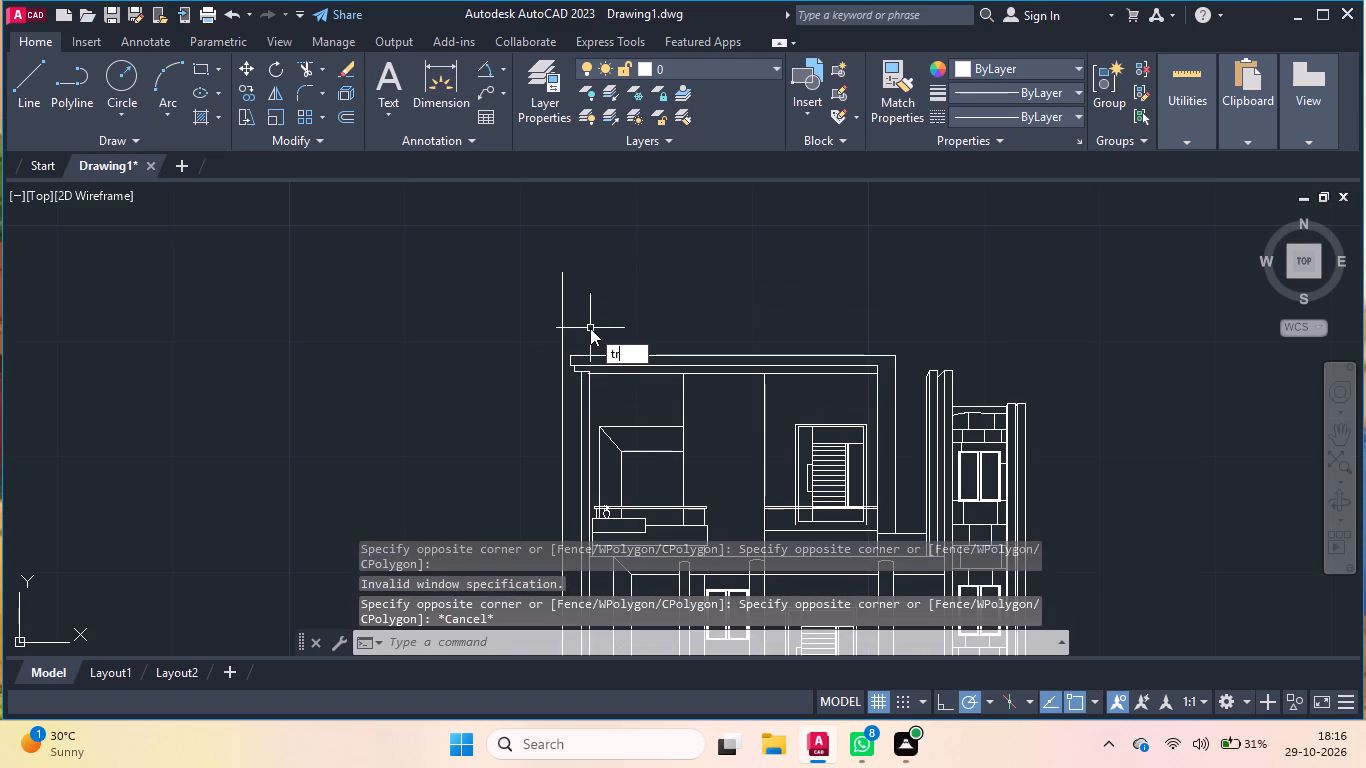
key(Return)
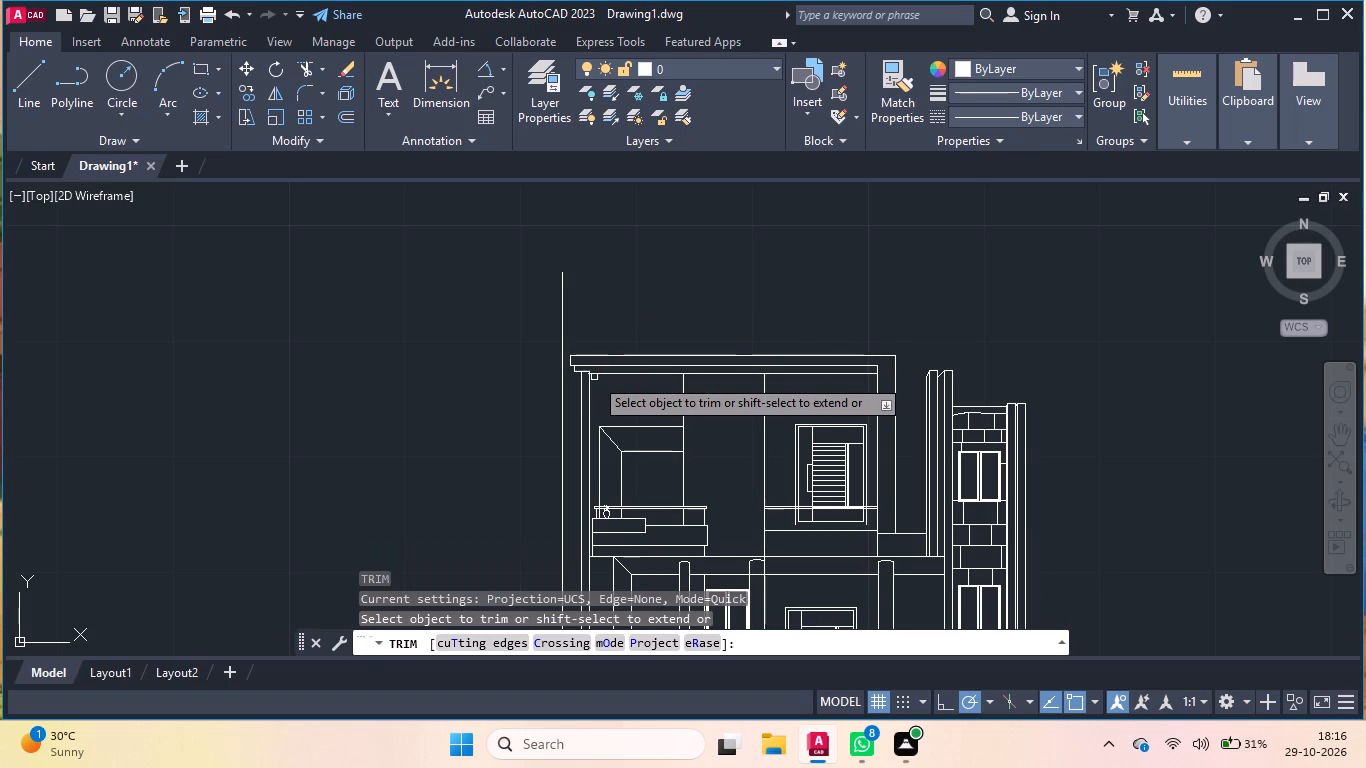
click(585, 374)
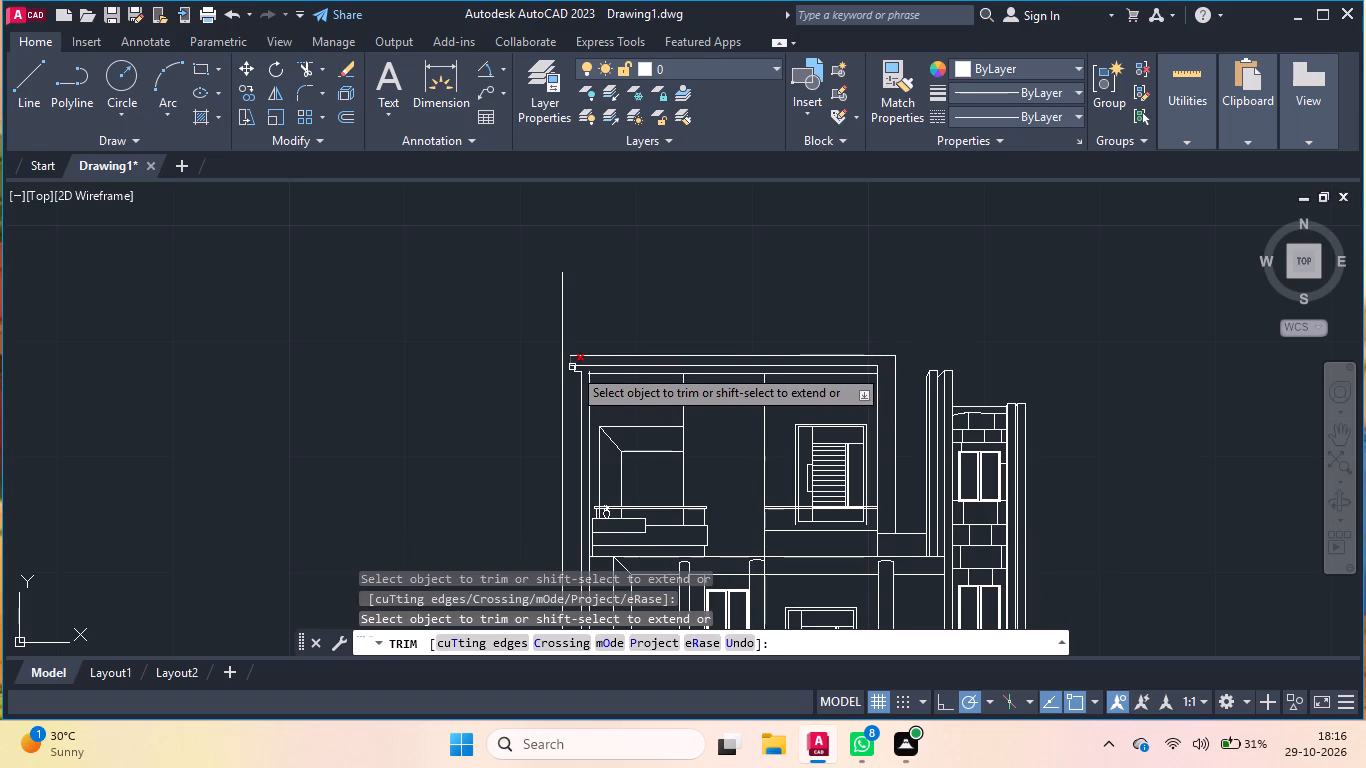
click(574, 374)
click(578, 327)
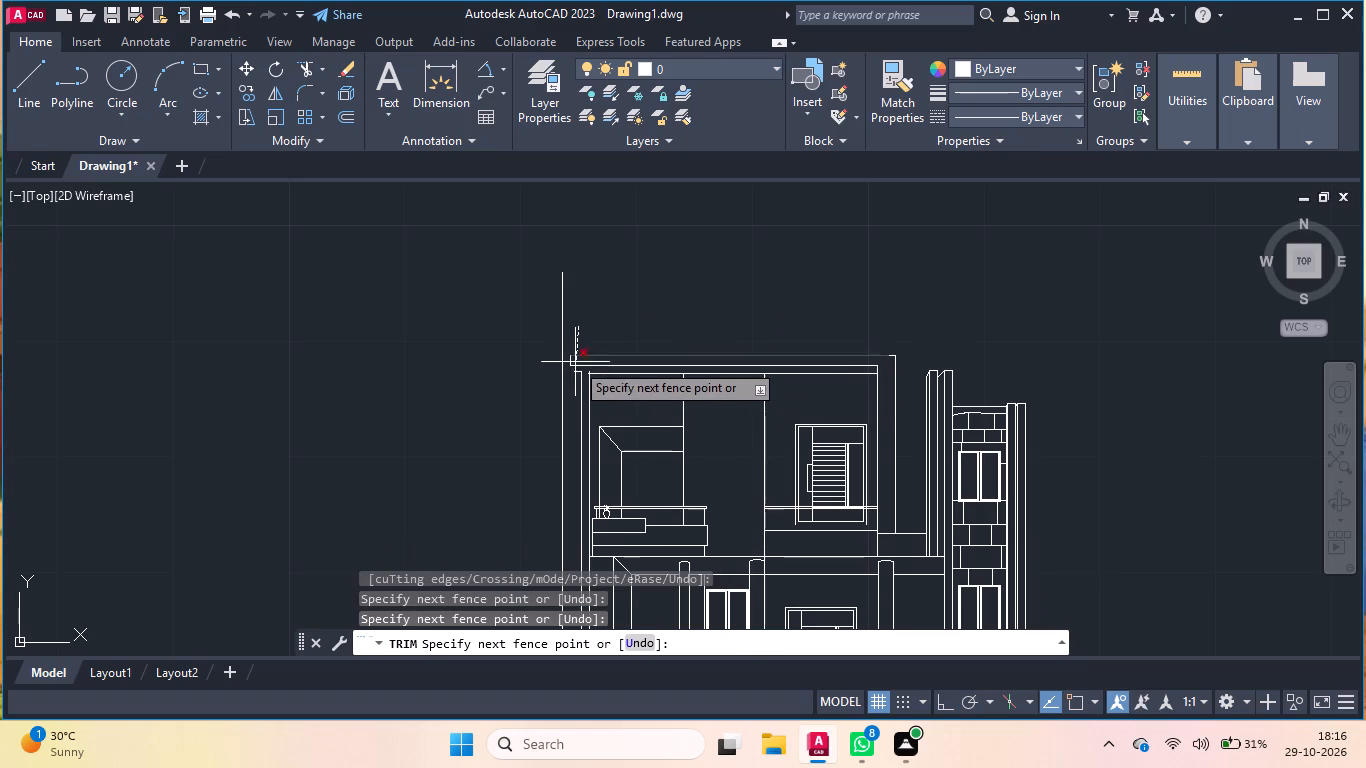
click(573, 379)
click(569, 363)
scroll(585, 372, up, 3)
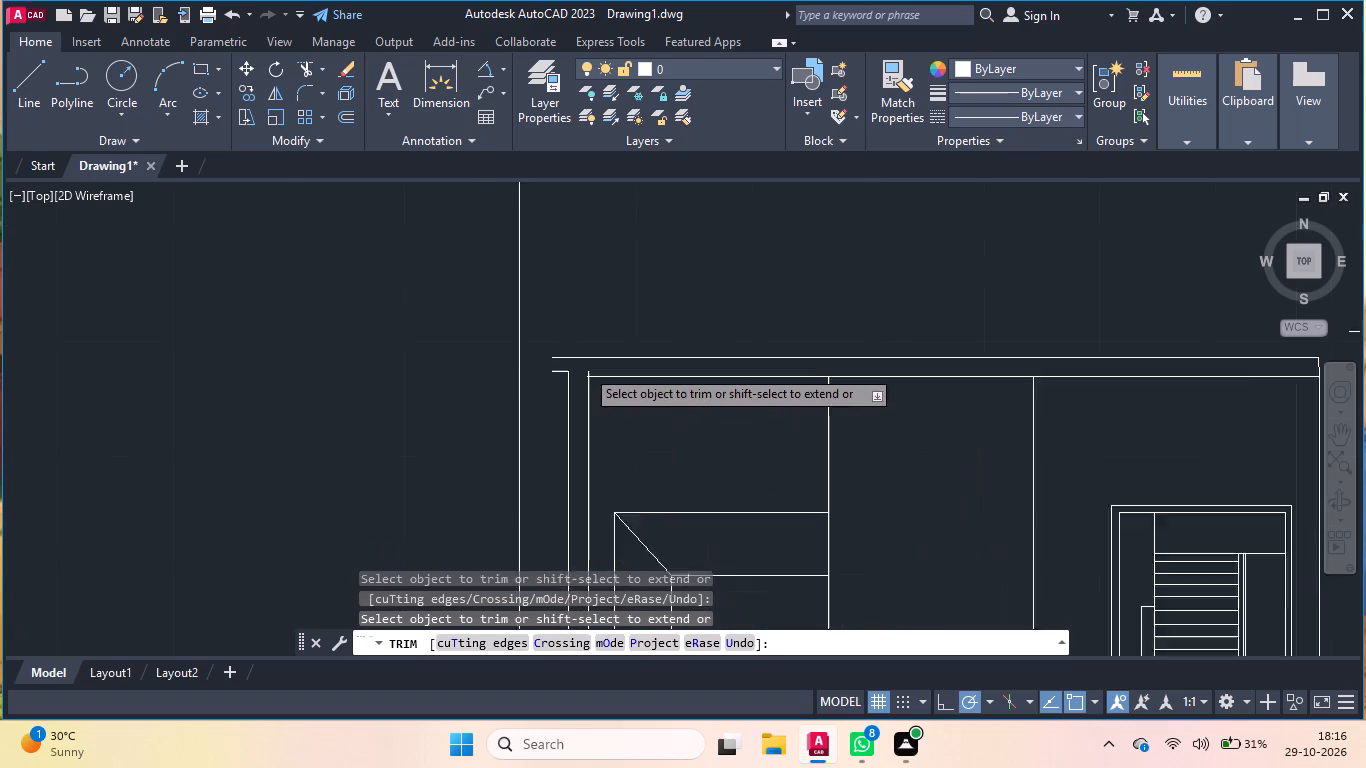
click(584, 380)
click(585, 378)
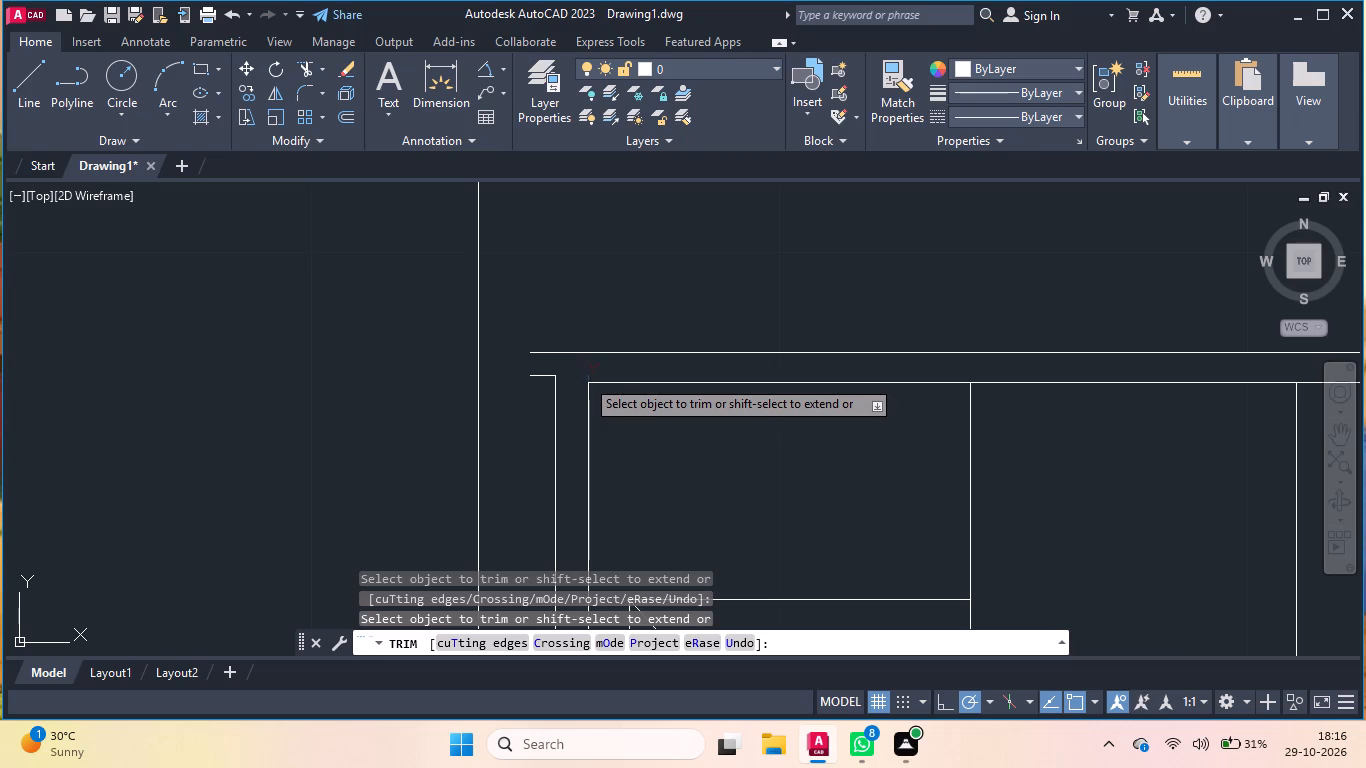
click(542, 374)
click(556, 352)
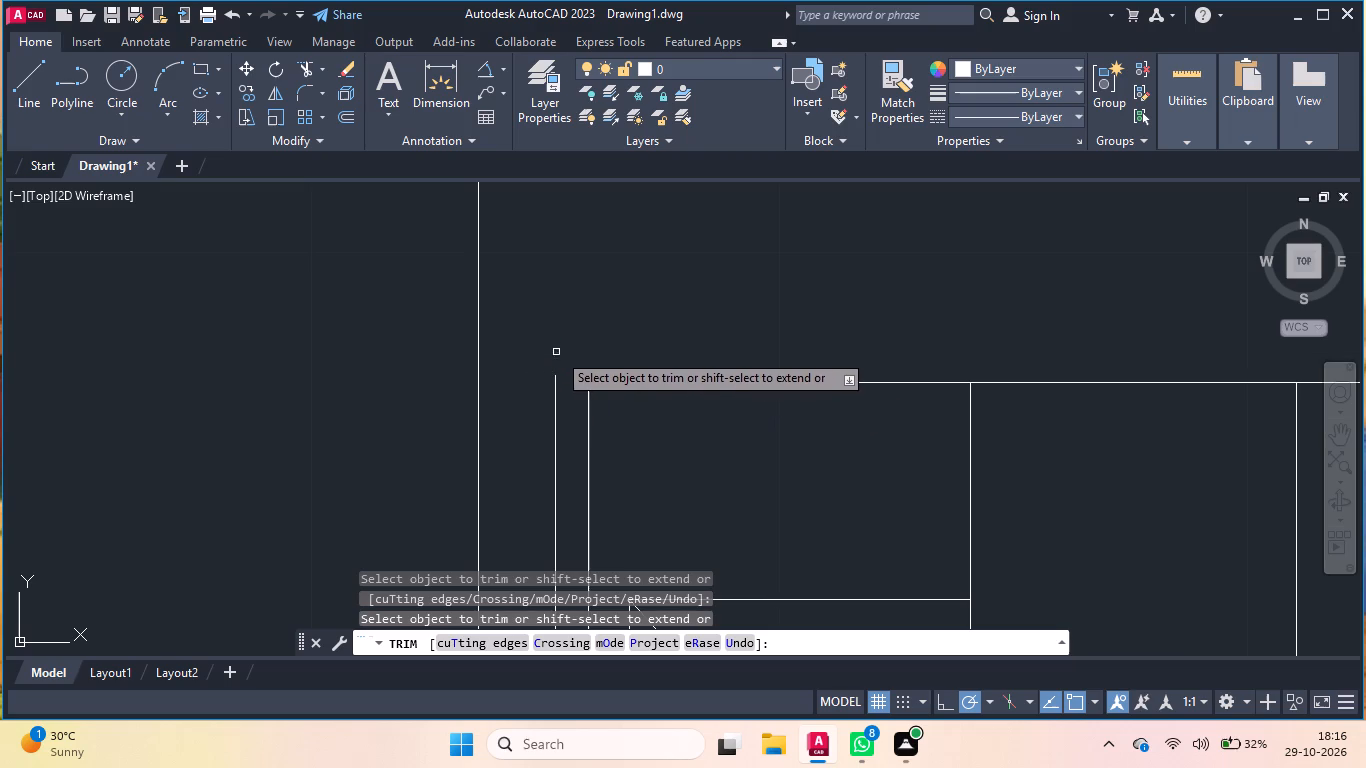
scroll(592, 322, down, 4)
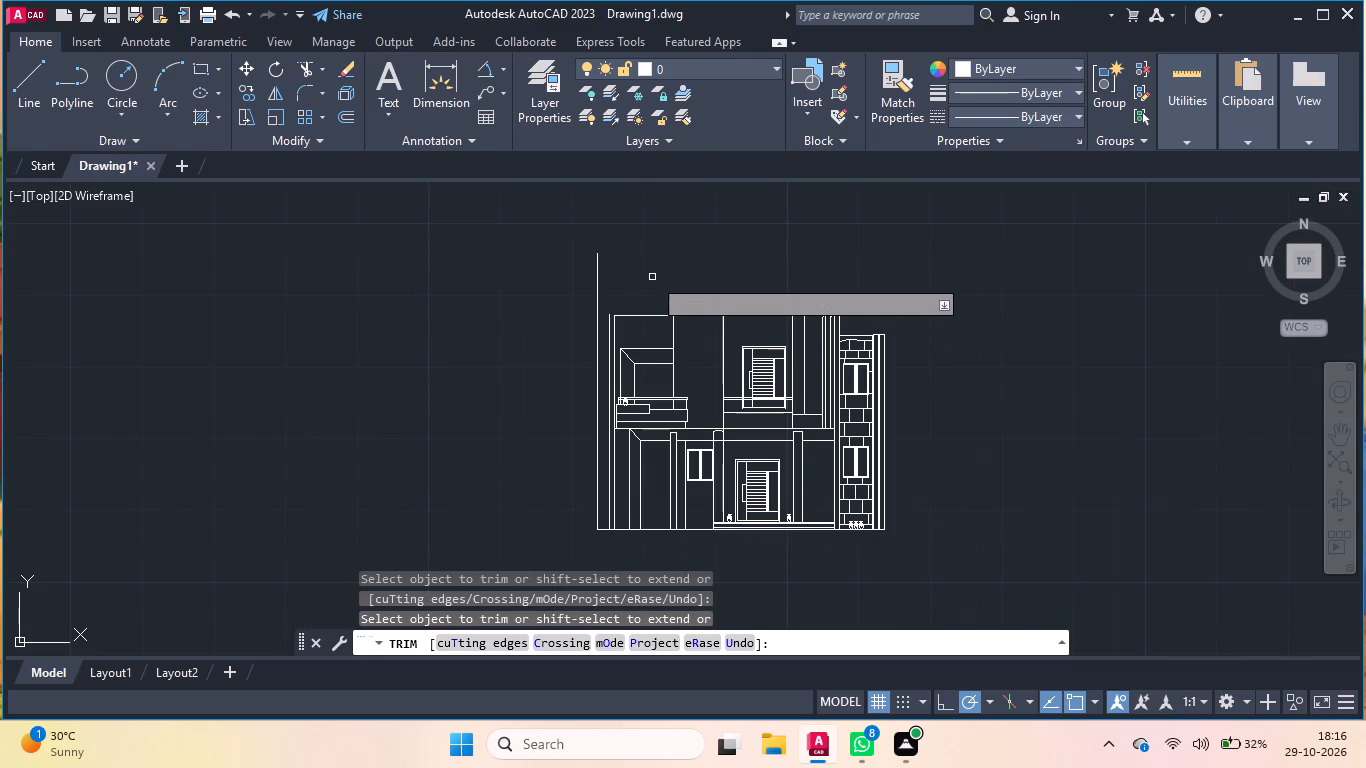
key(Return)
Draw a line upward from the top of the upper storey's left wall to begin a new roof outline.
key(l)
key(Return)
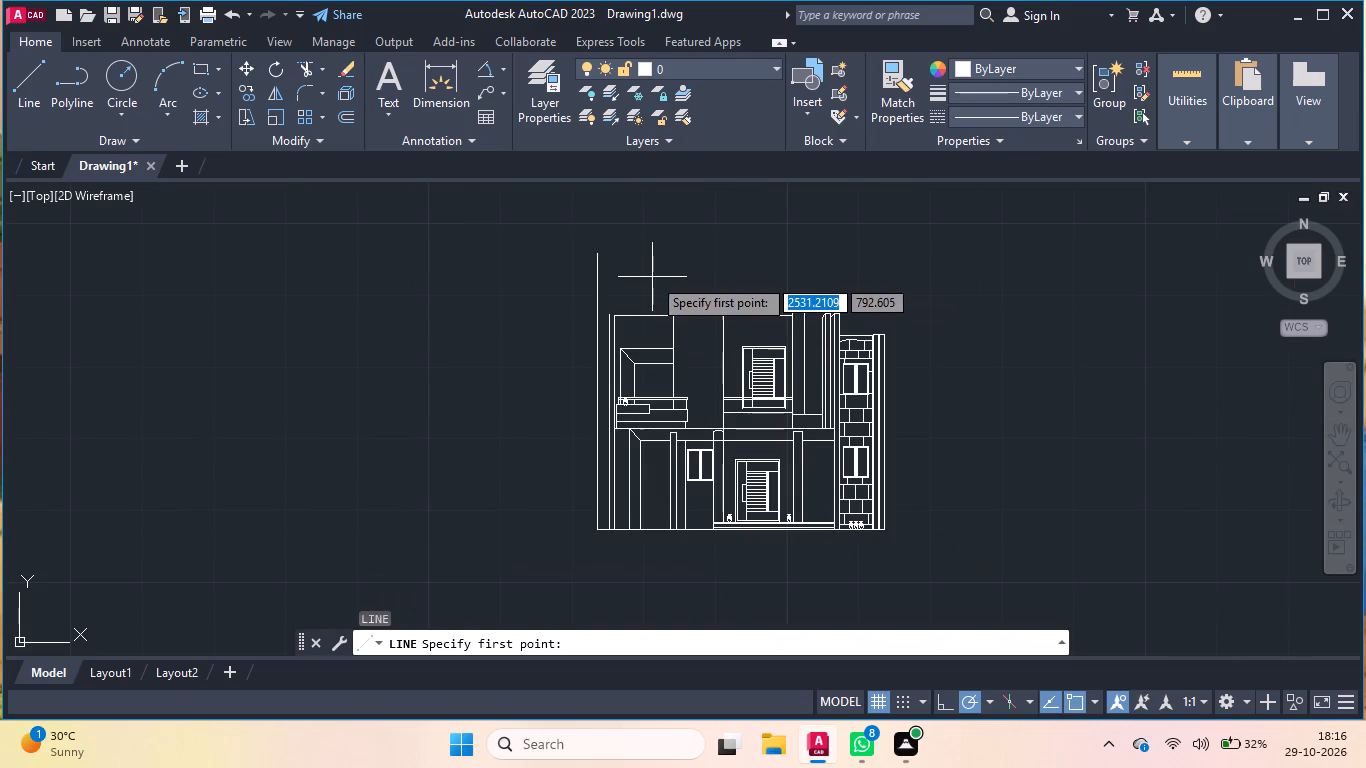
click(612, 313)
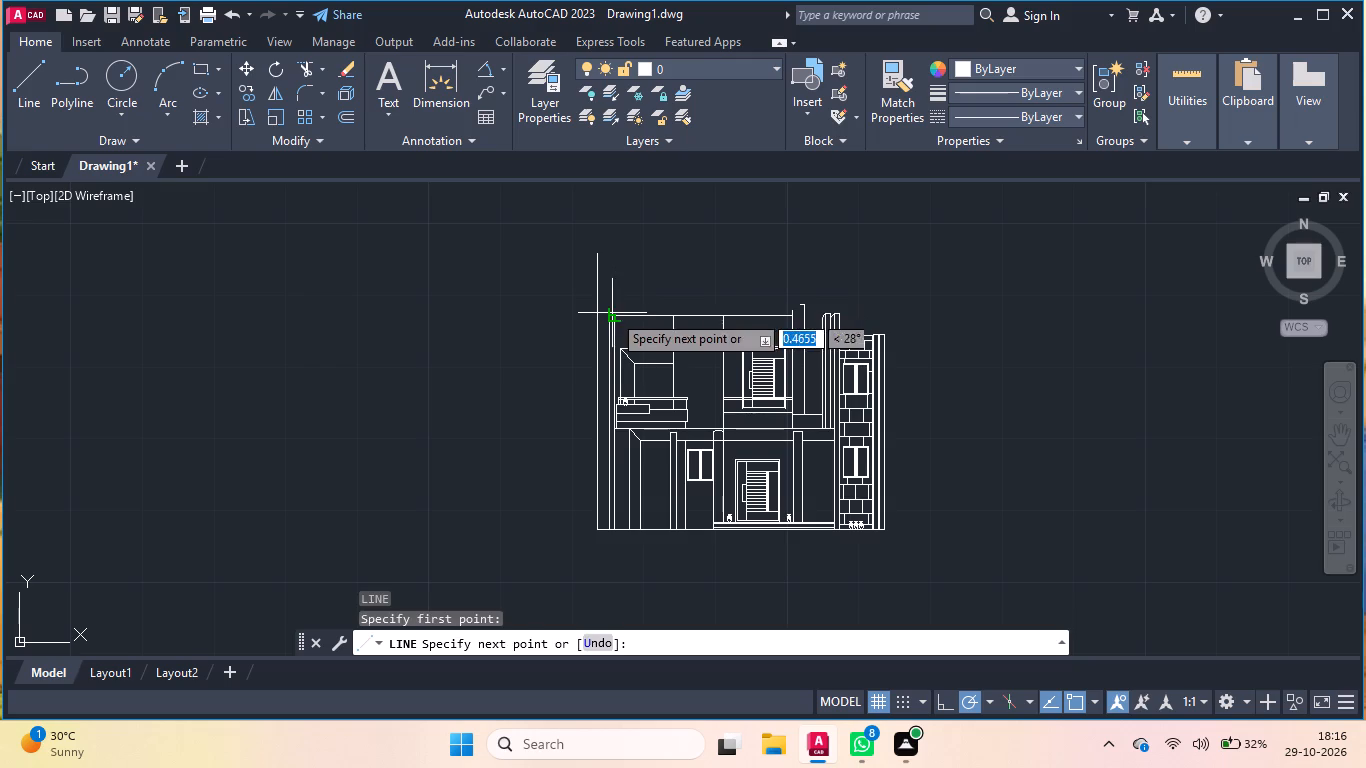
click(610, 276)
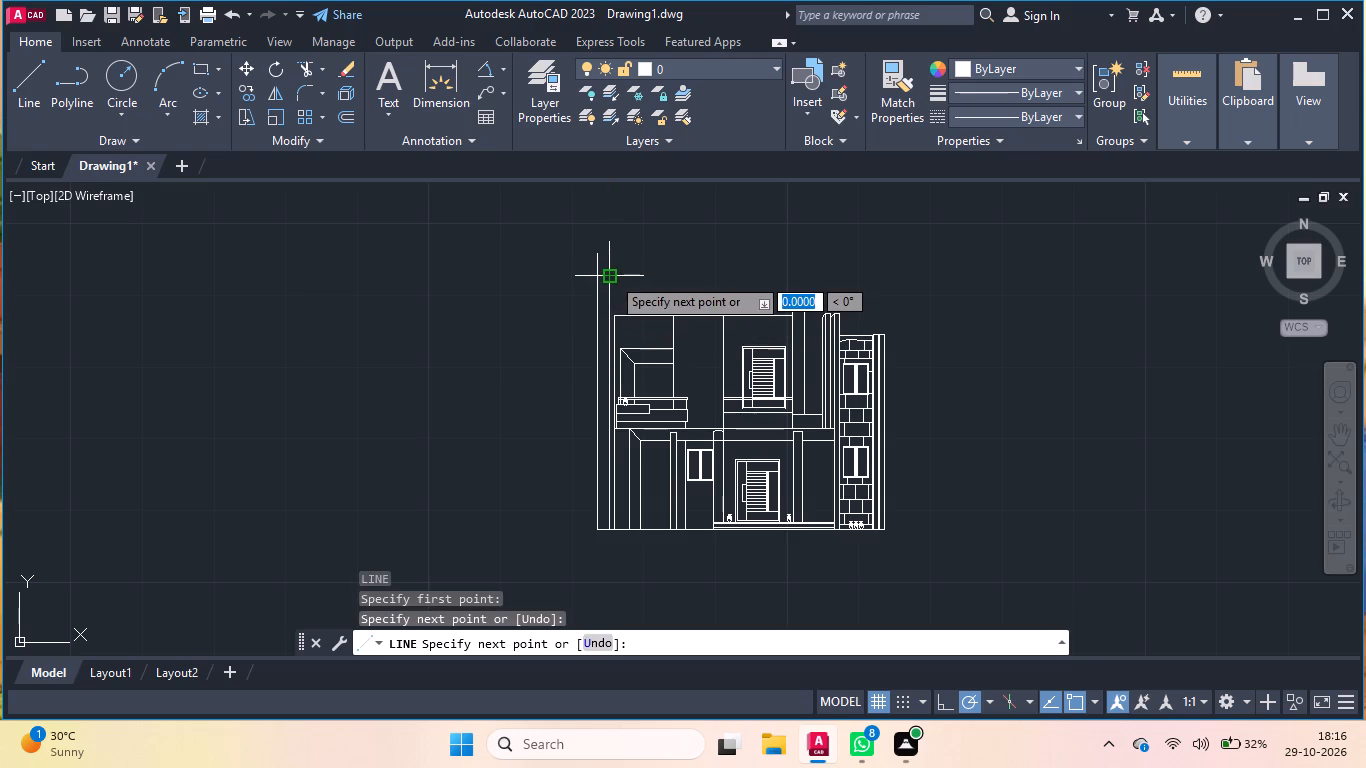
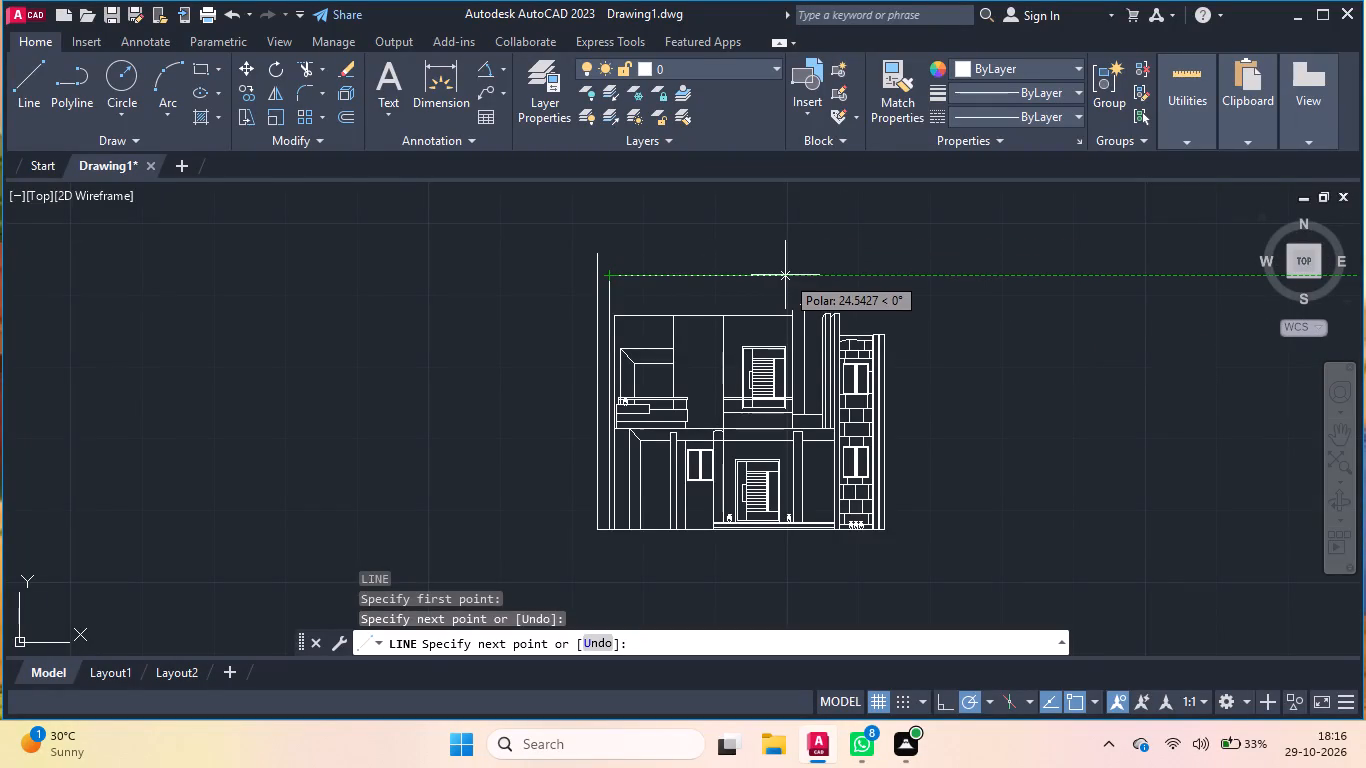
Complete the roof band: a line rightward, a short slant up to the right, back left above the wall, and about 2.09 units down.
click(752, 276)
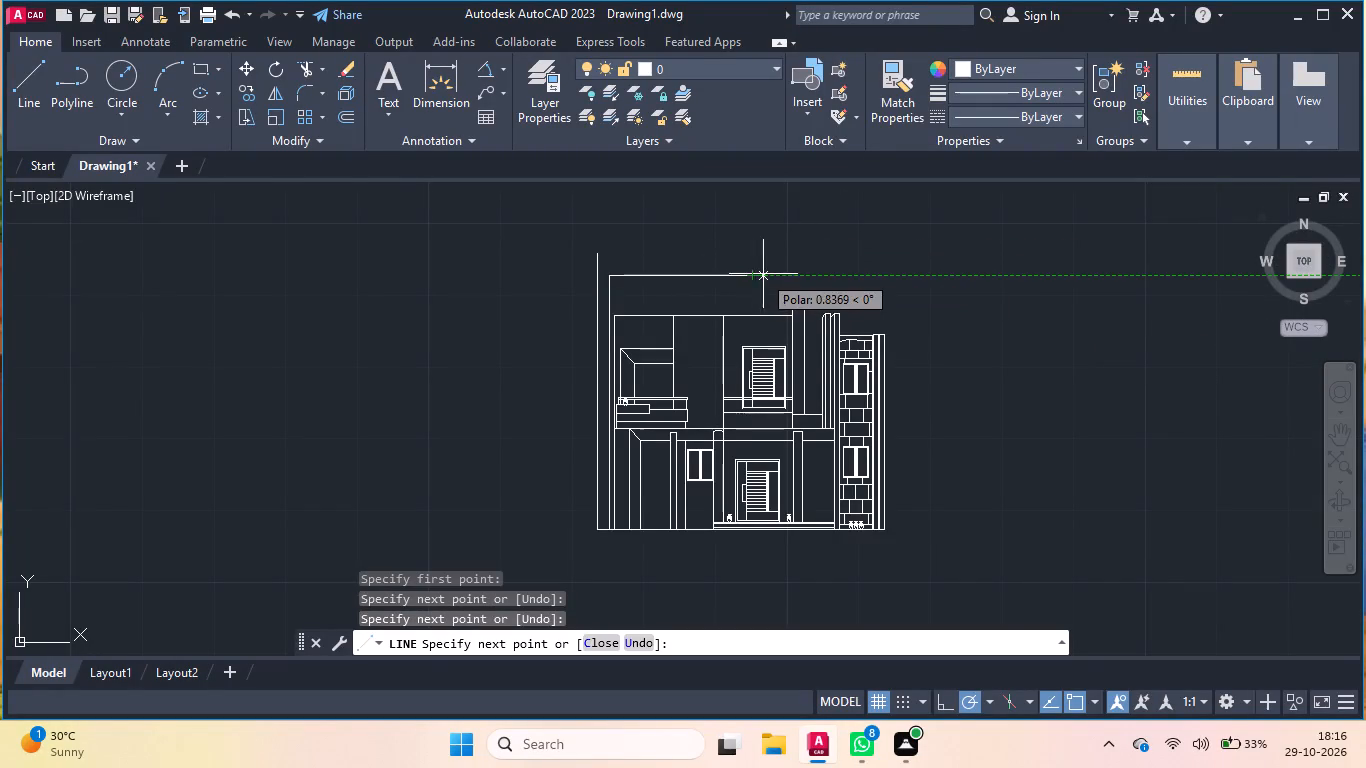
click(773, 261)
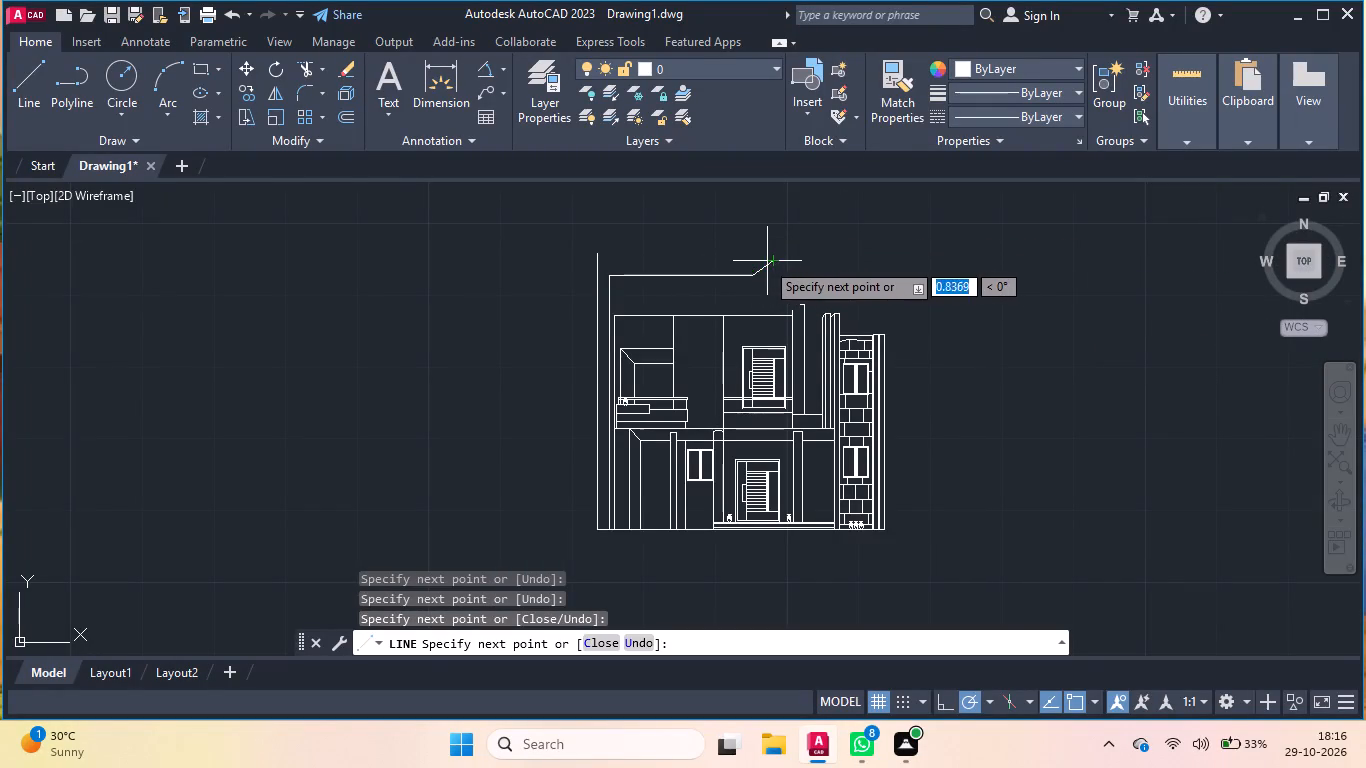
click(609, 266)
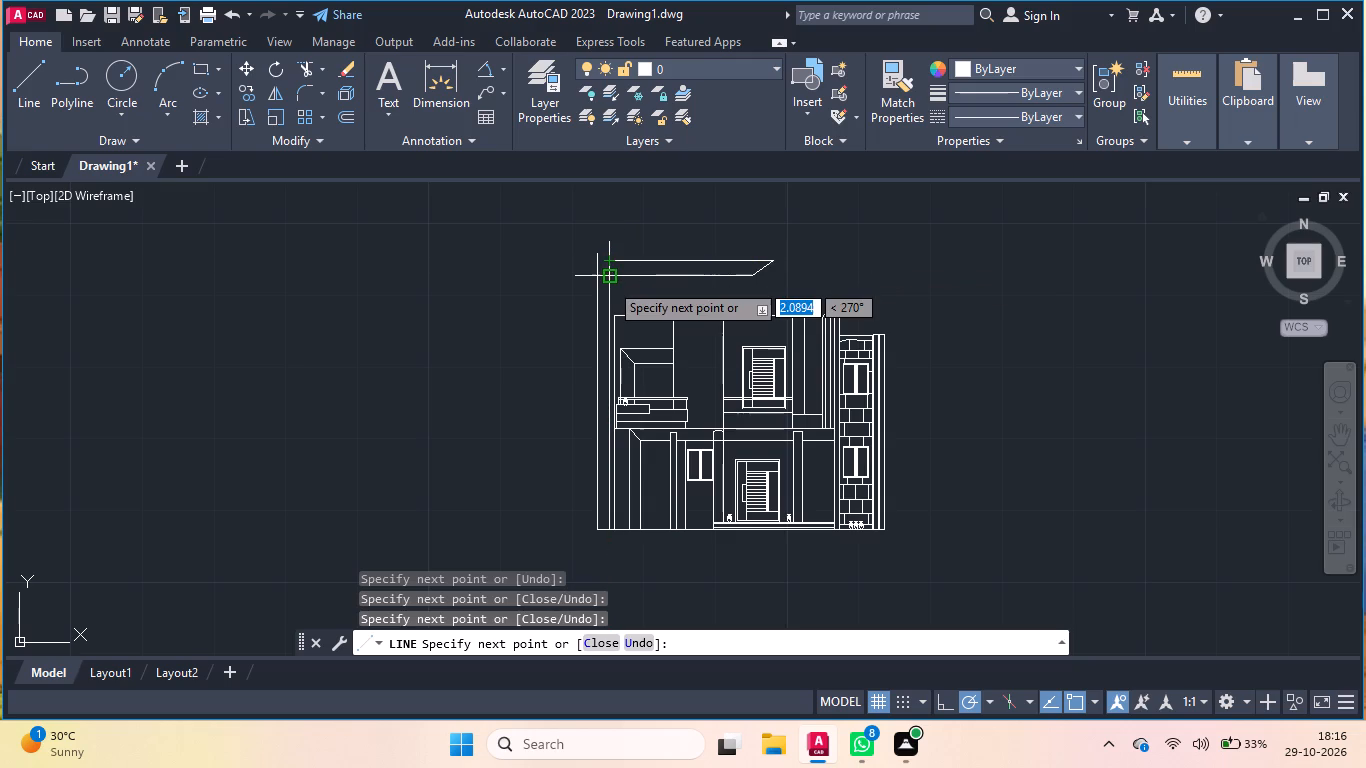
click(609, 282)
key(Return)
Draw a vertical line about 7.6 units down from the roof band's slanted tip to the upper storey's top line.
key(Return)
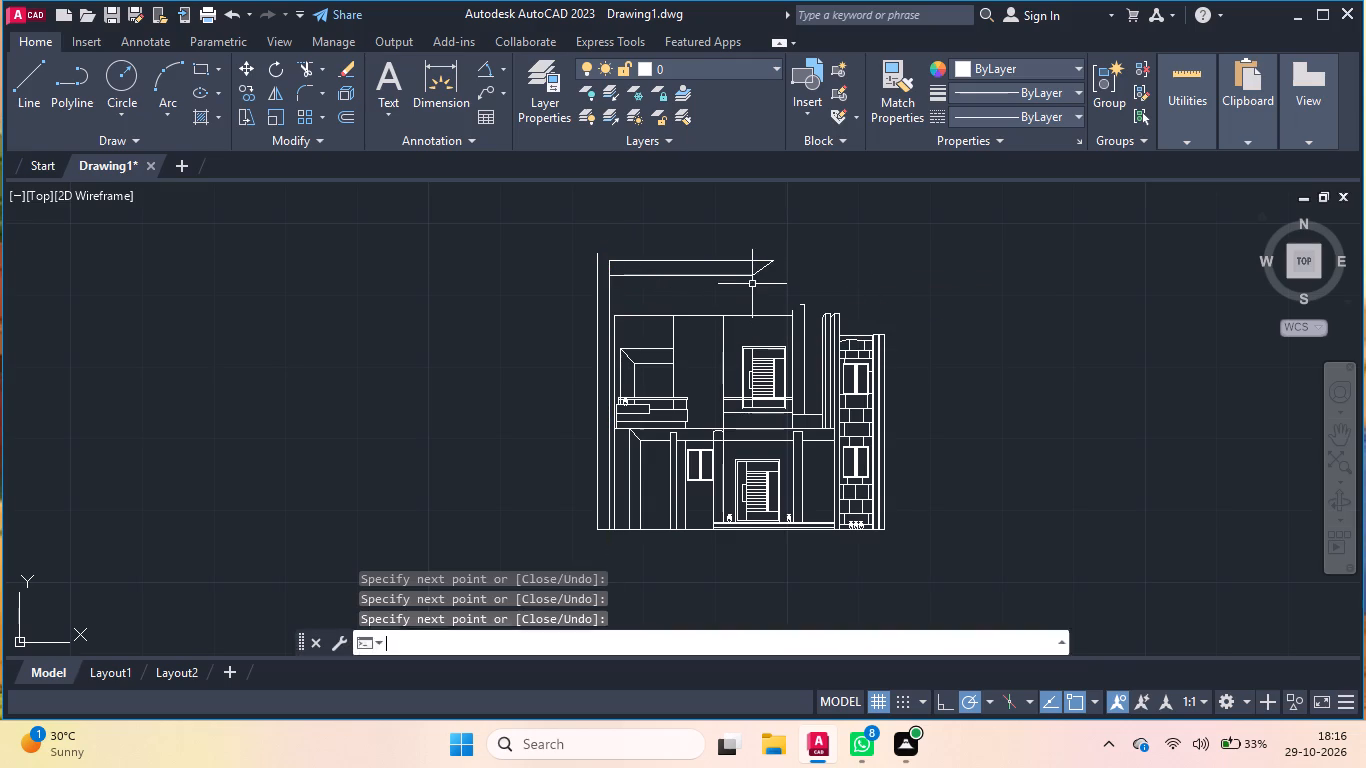
click(774, 262)
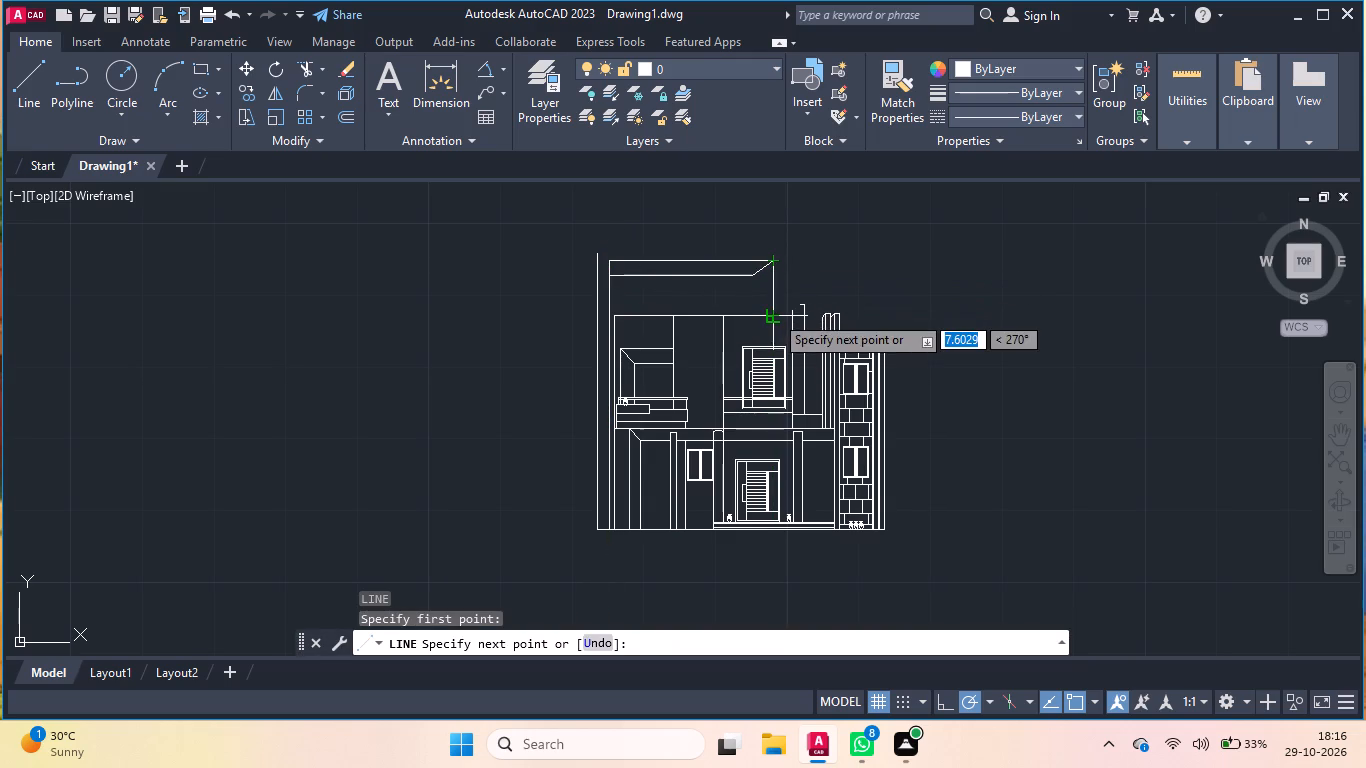
click(774, 314)
key(Return)
Extend the top of the narrow pillar beside the upper storey leftward with a short horizontal line.
scroll(803, 289, up, 1)
key(Return)
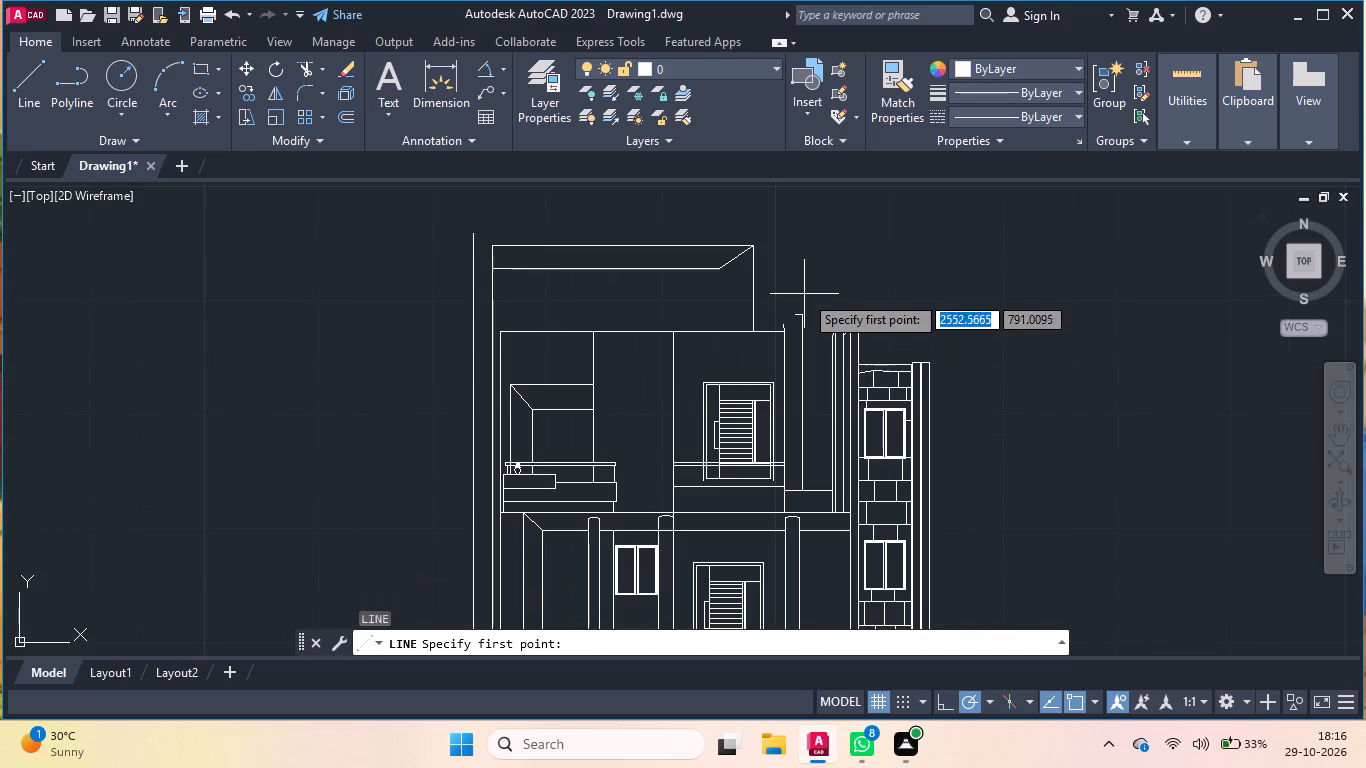
scroll(801, 312, up, 2)
double_click(786, 319)
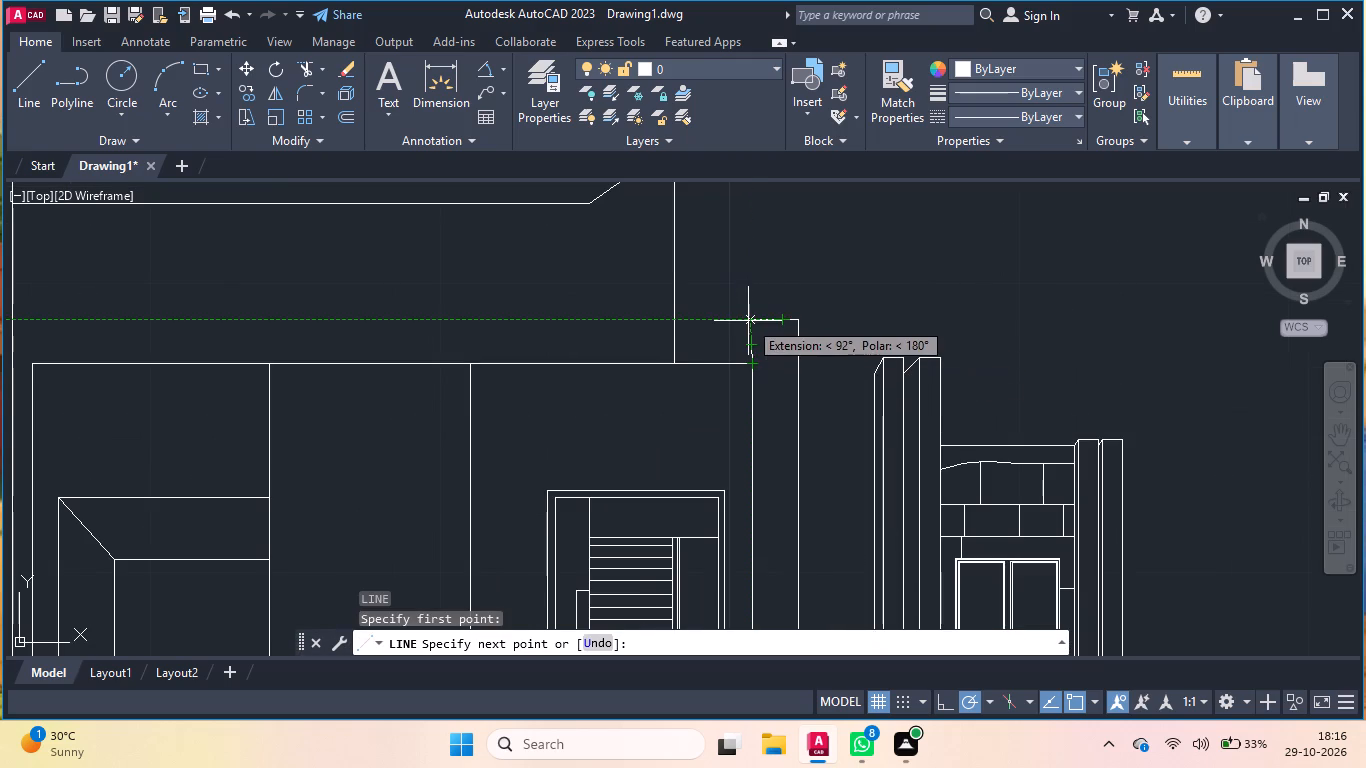
click(748, 321)
key(Return)
Replace the slanted stub at the upper storey's top-right corner with a vertical line about 1.52 units down from the pillar cap's left end.
click(753, 359)
key(BackSpace)
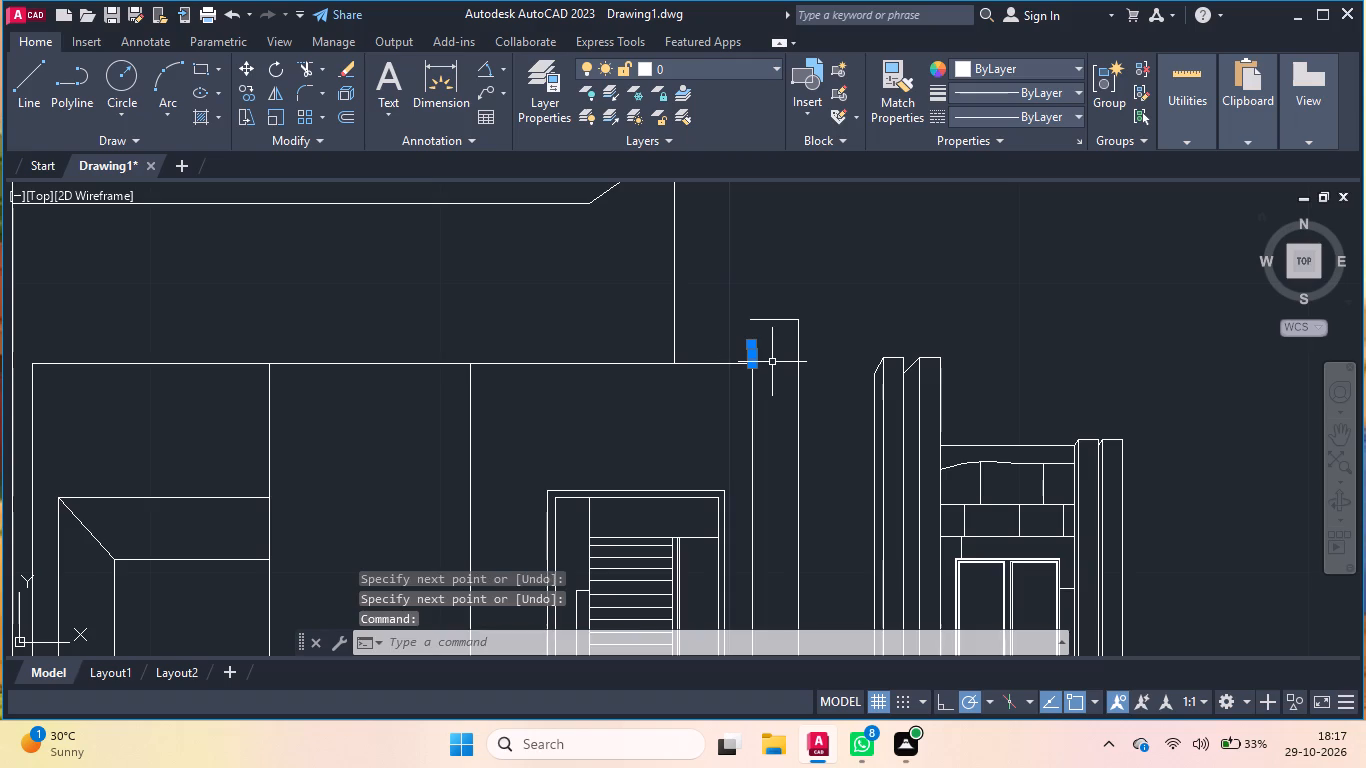
key(Delete)
key(BackSpace)
key(l)
key(Return)
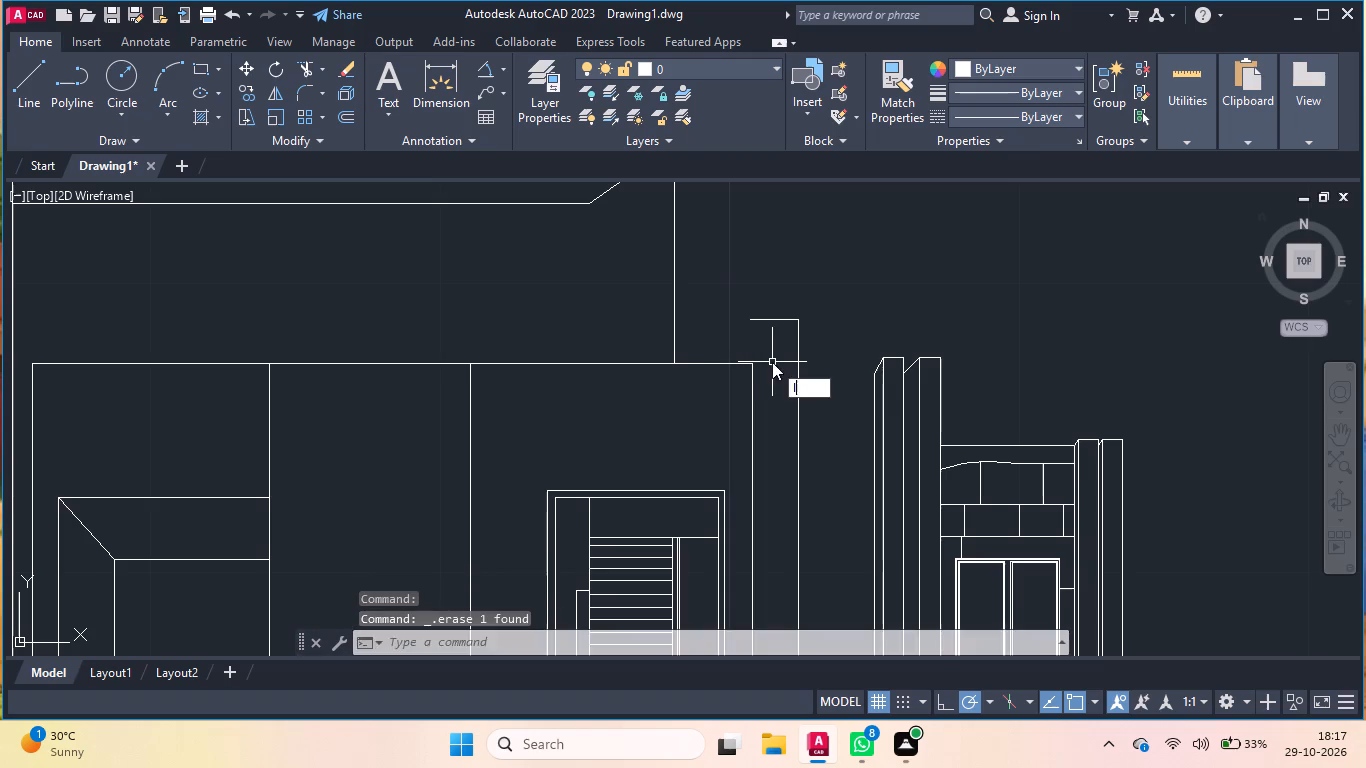
click(749, 323)
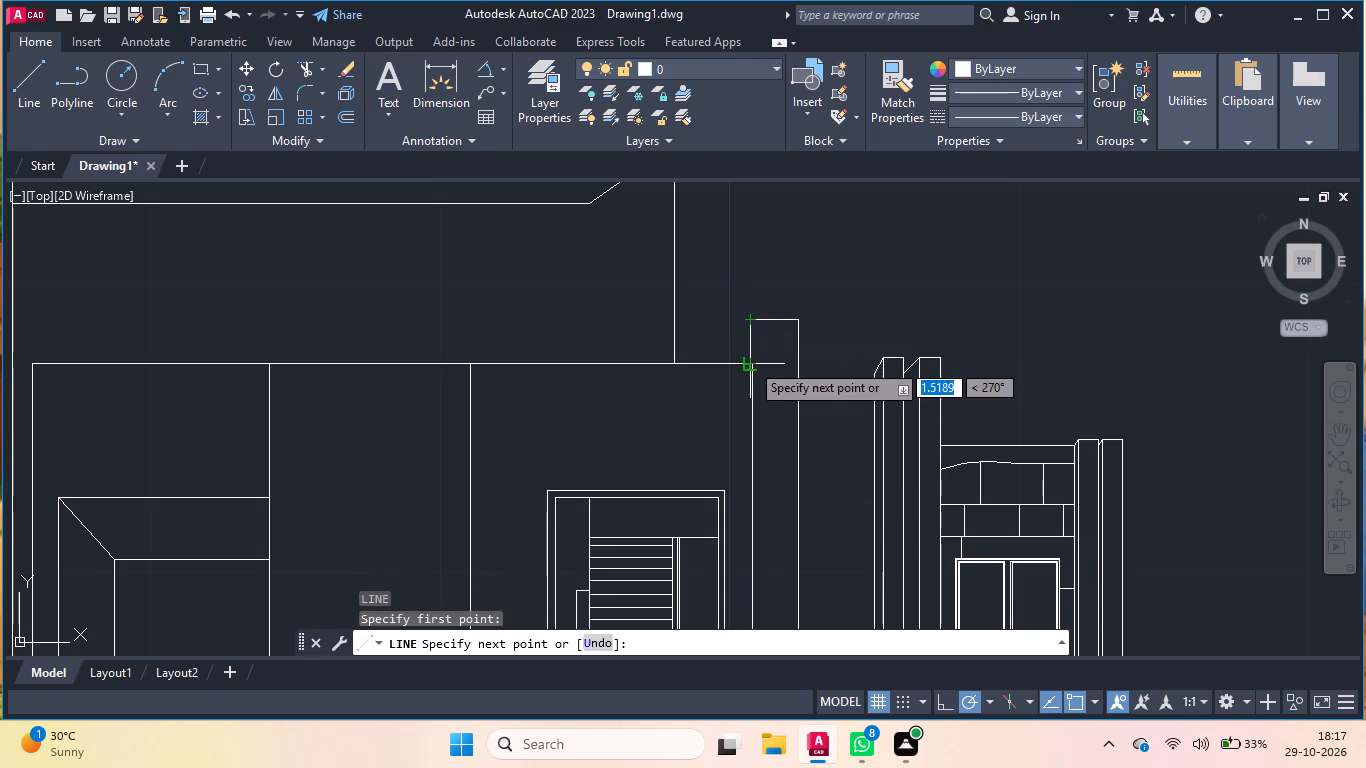
click(750, 362)
key(Return)
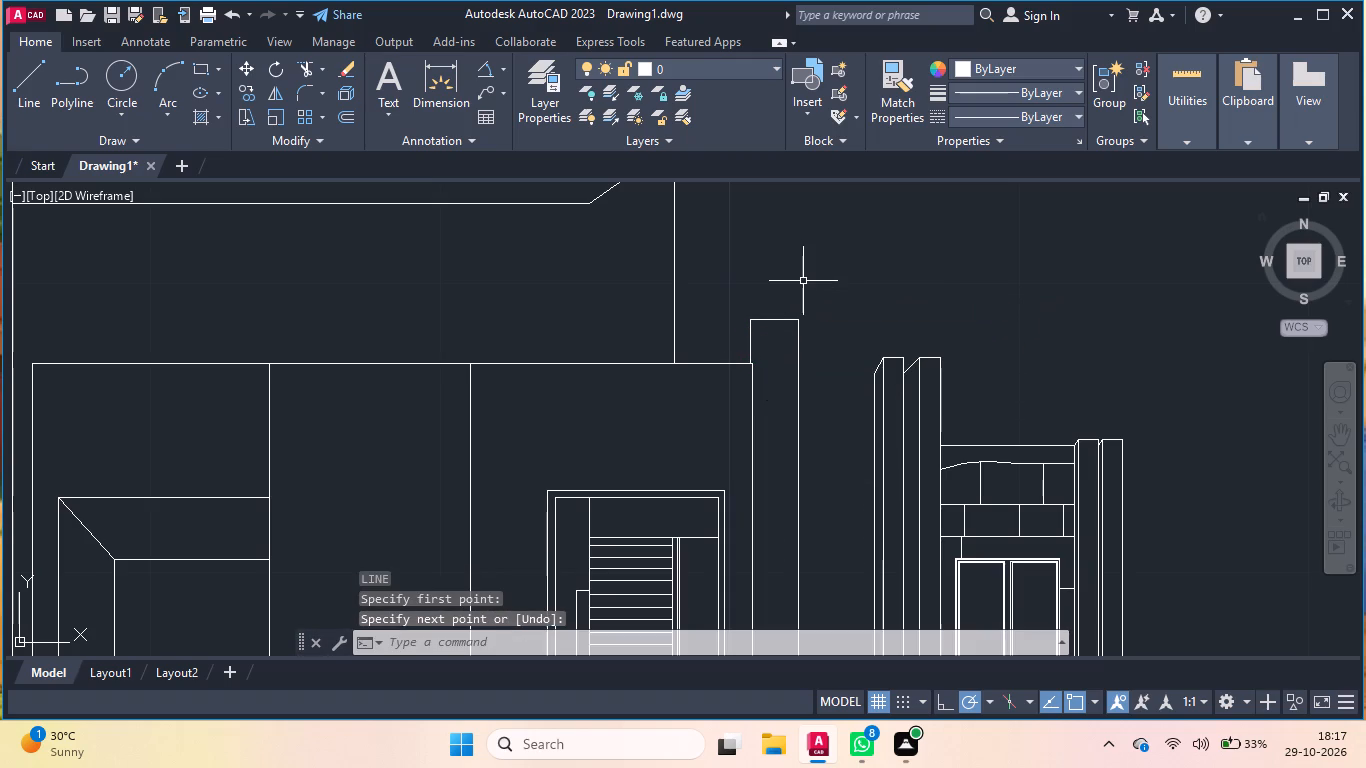
Copy the potted plant at the right of the ground-floor door to the upper balcony floor, just left of the upper door.
scroll(504, 356, down, 3)
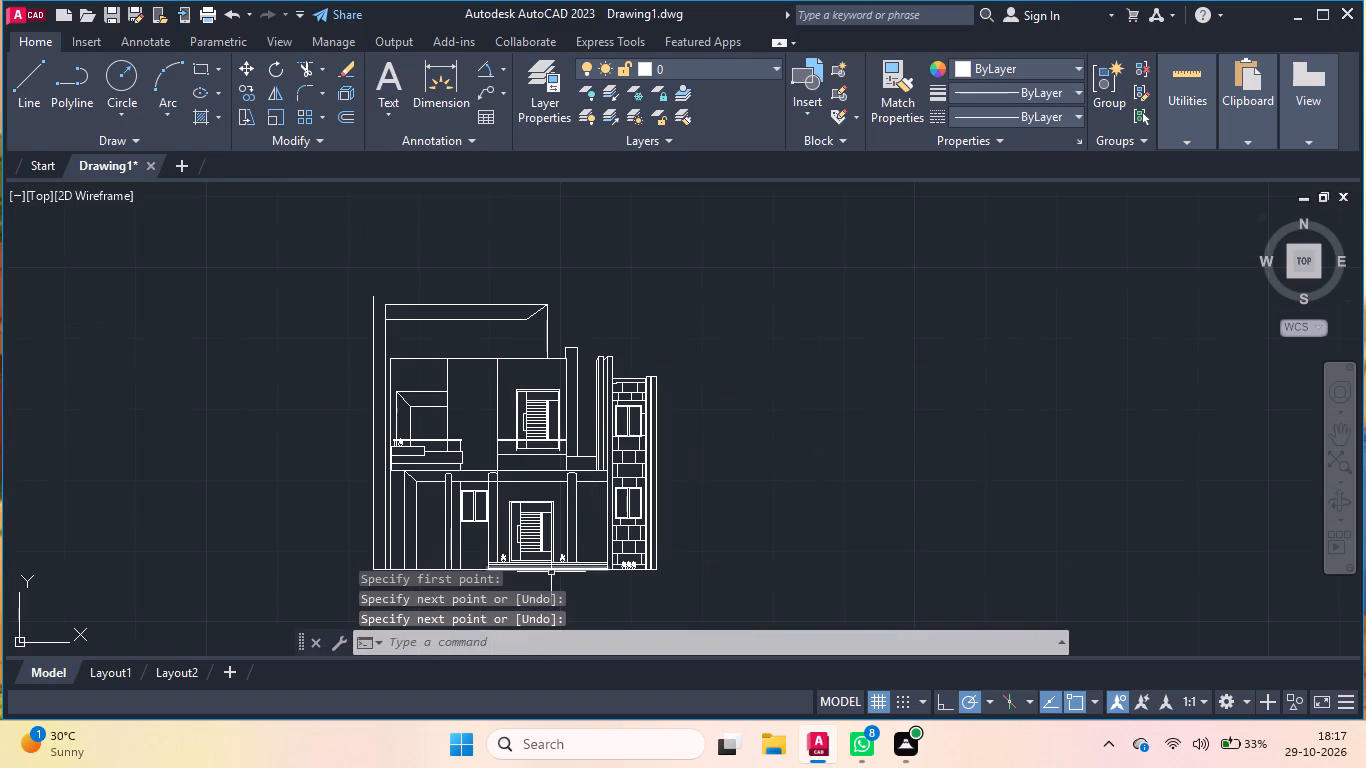
scroll(551, 580, up, 4)
scroll(591, 487, up, 3)
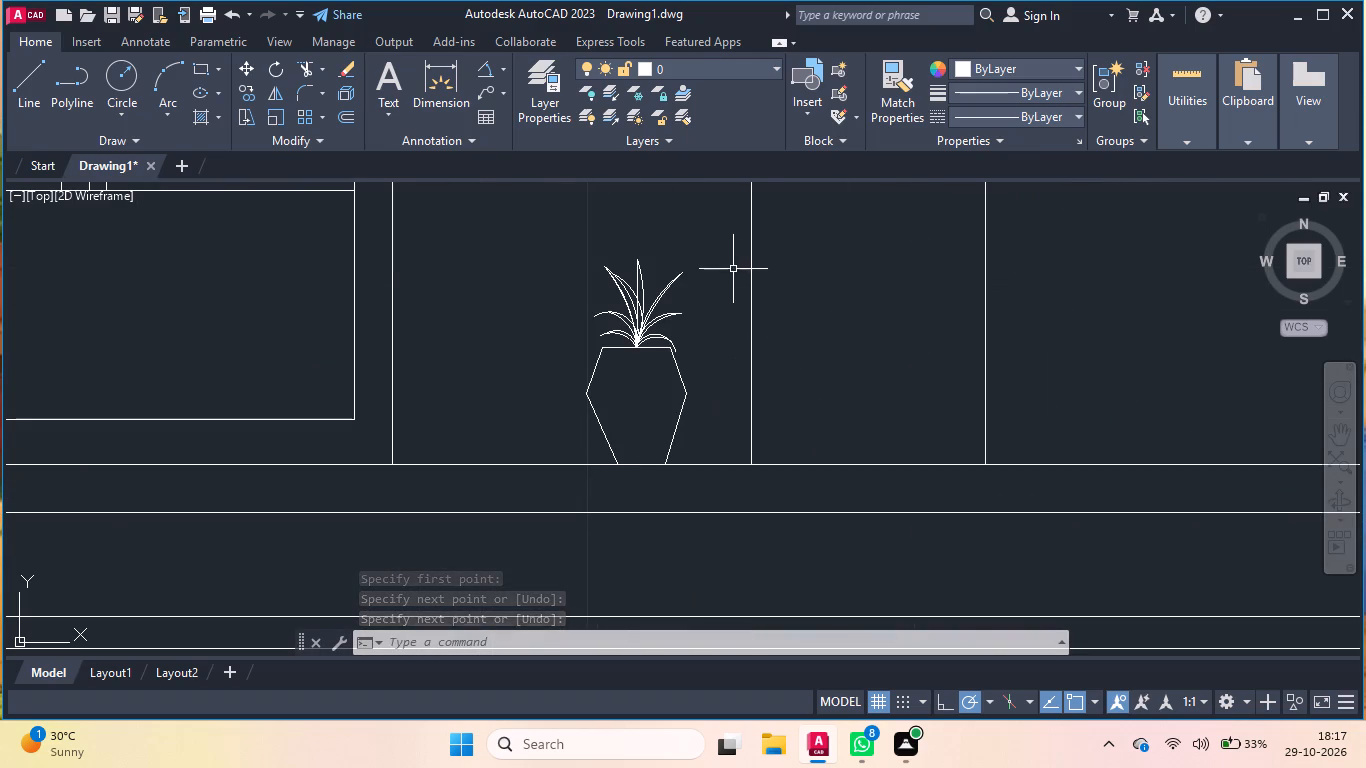
click(718, 258)
click(539, 442)
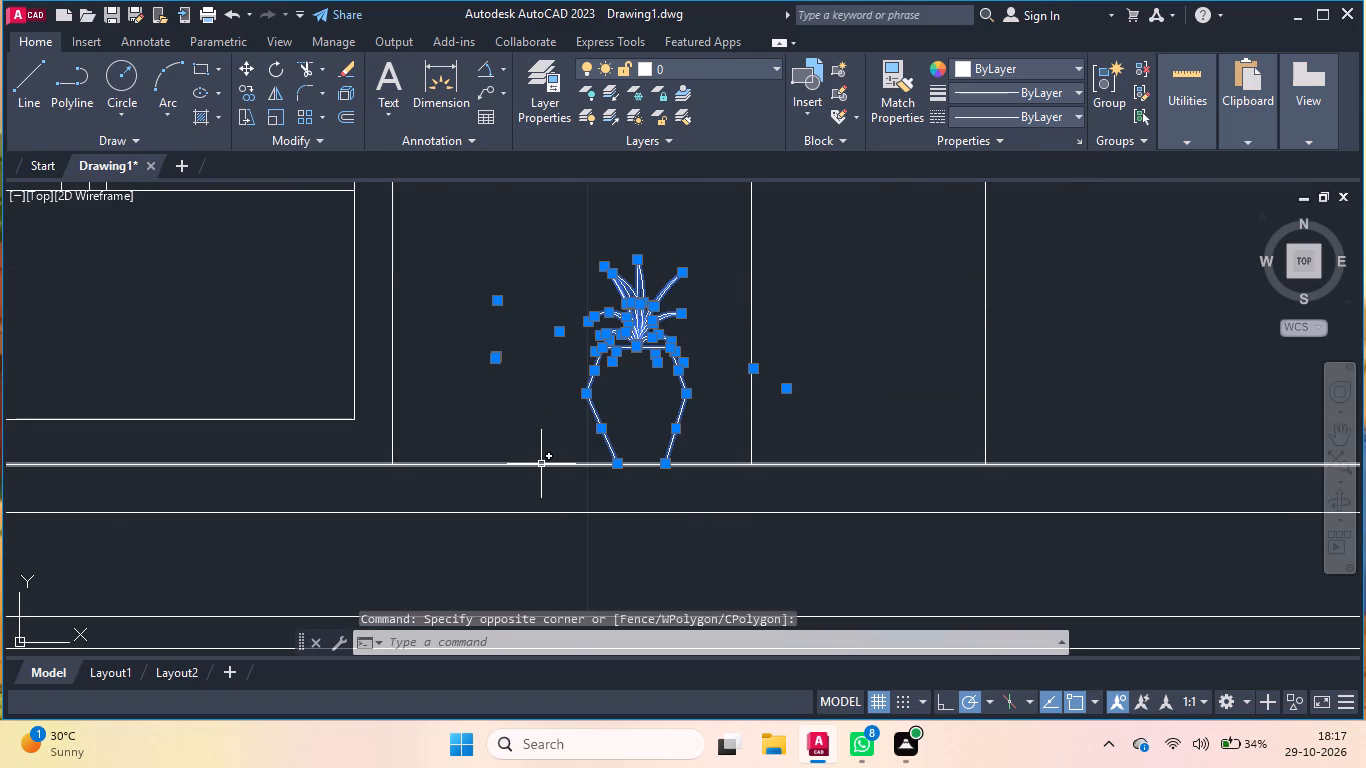
text(co)
key(Return)
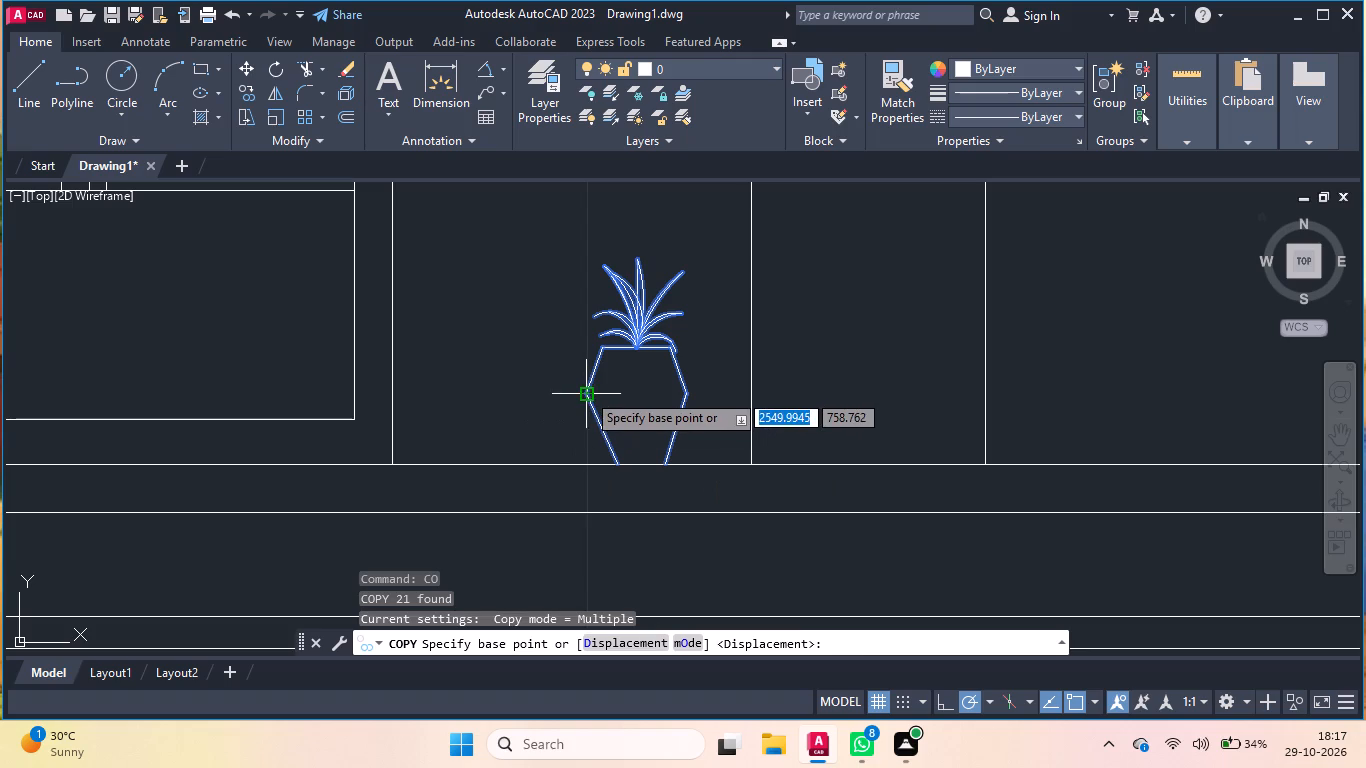
click(586, 392)
scroll(579, 412, down, 7)
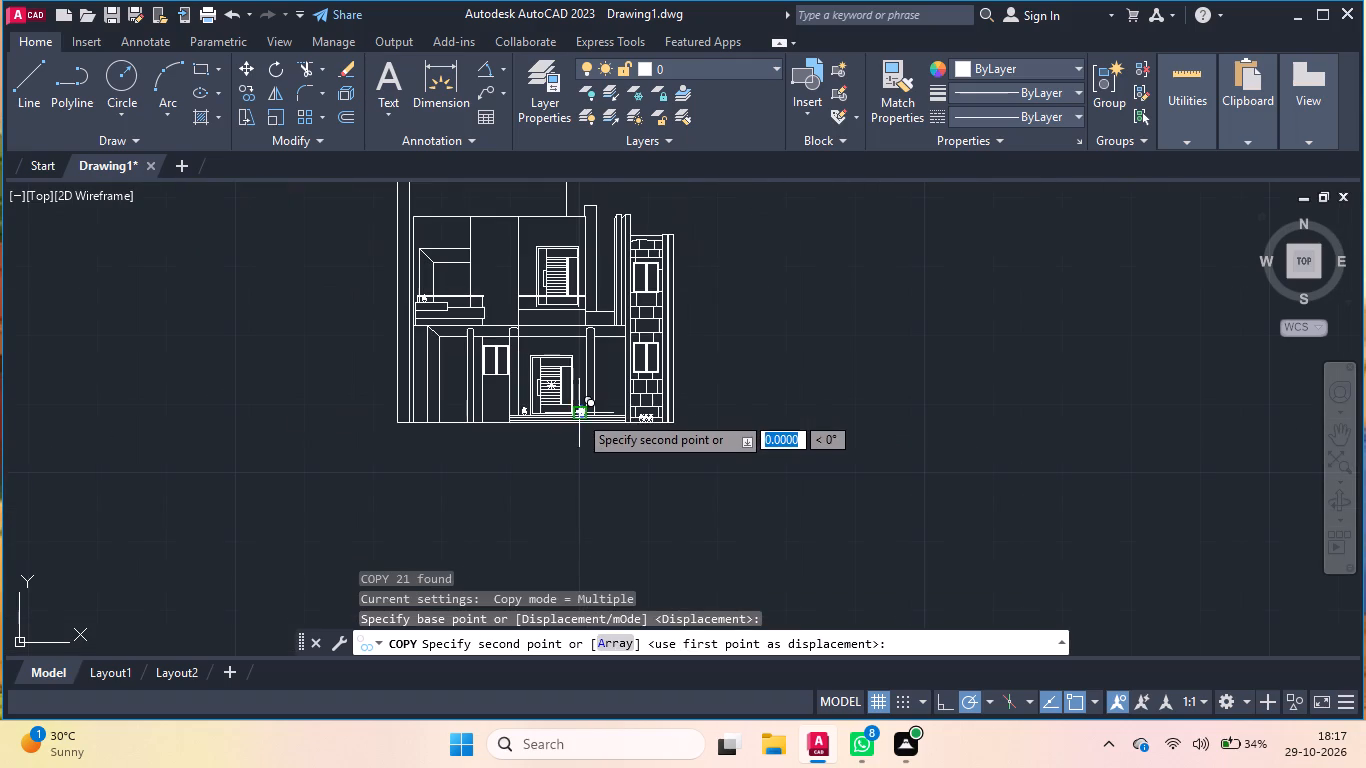
scroll(586, 412, down, 2)
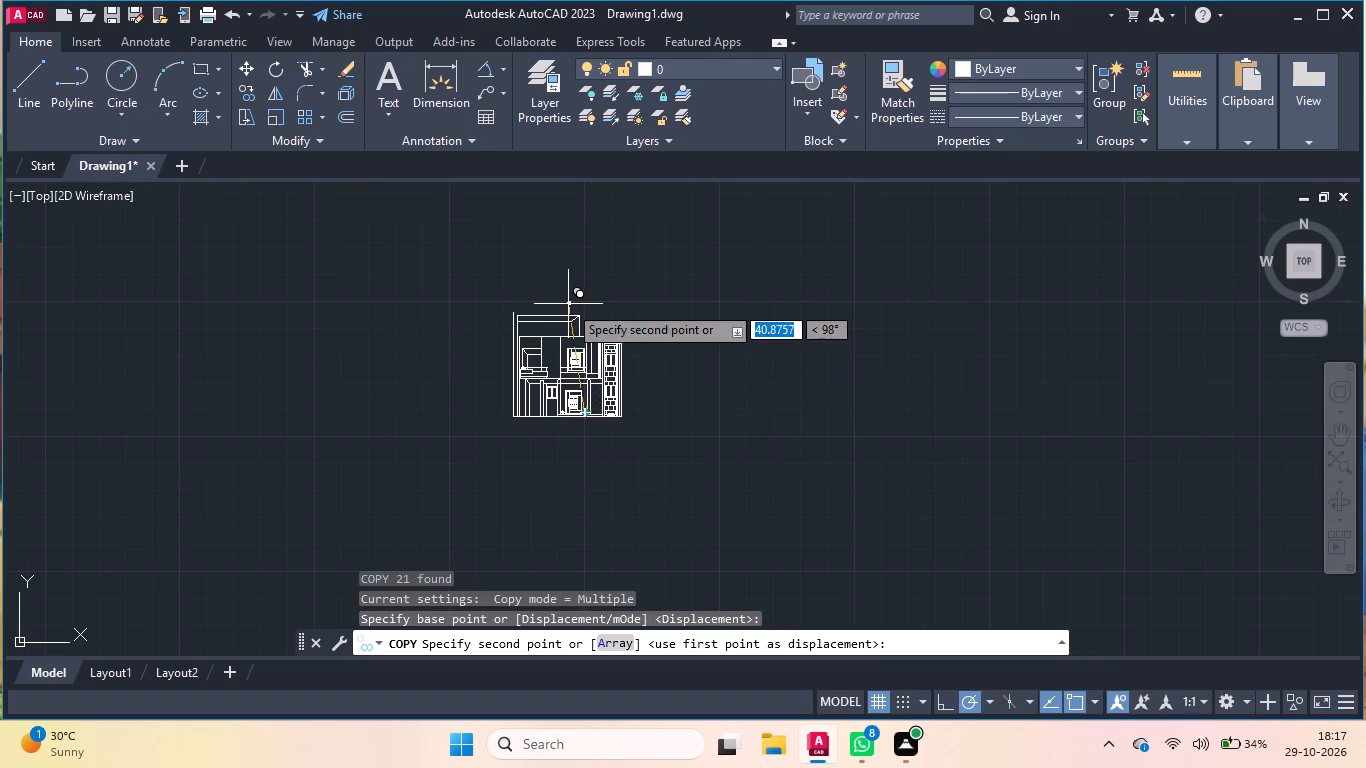
scroll(565, 354, up, 3)
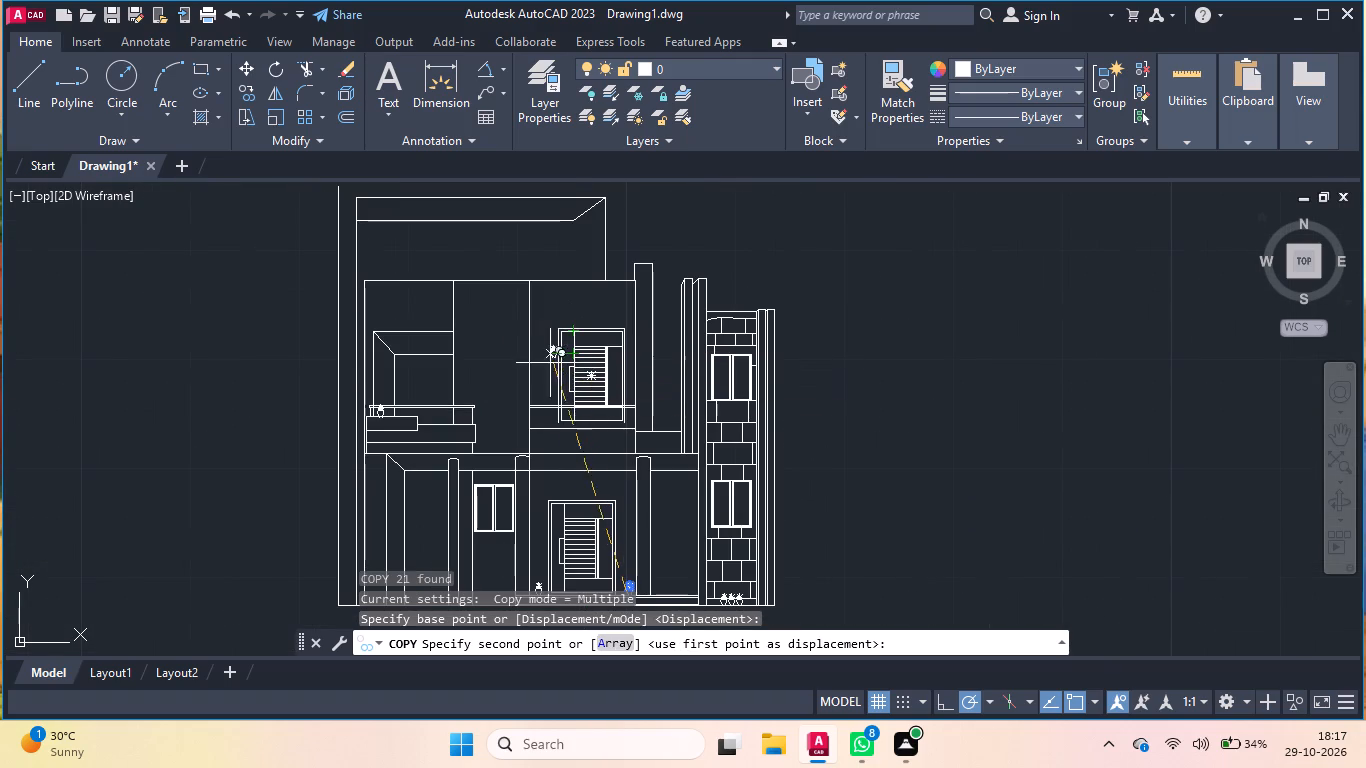
scroll(535, 390, up, 6)
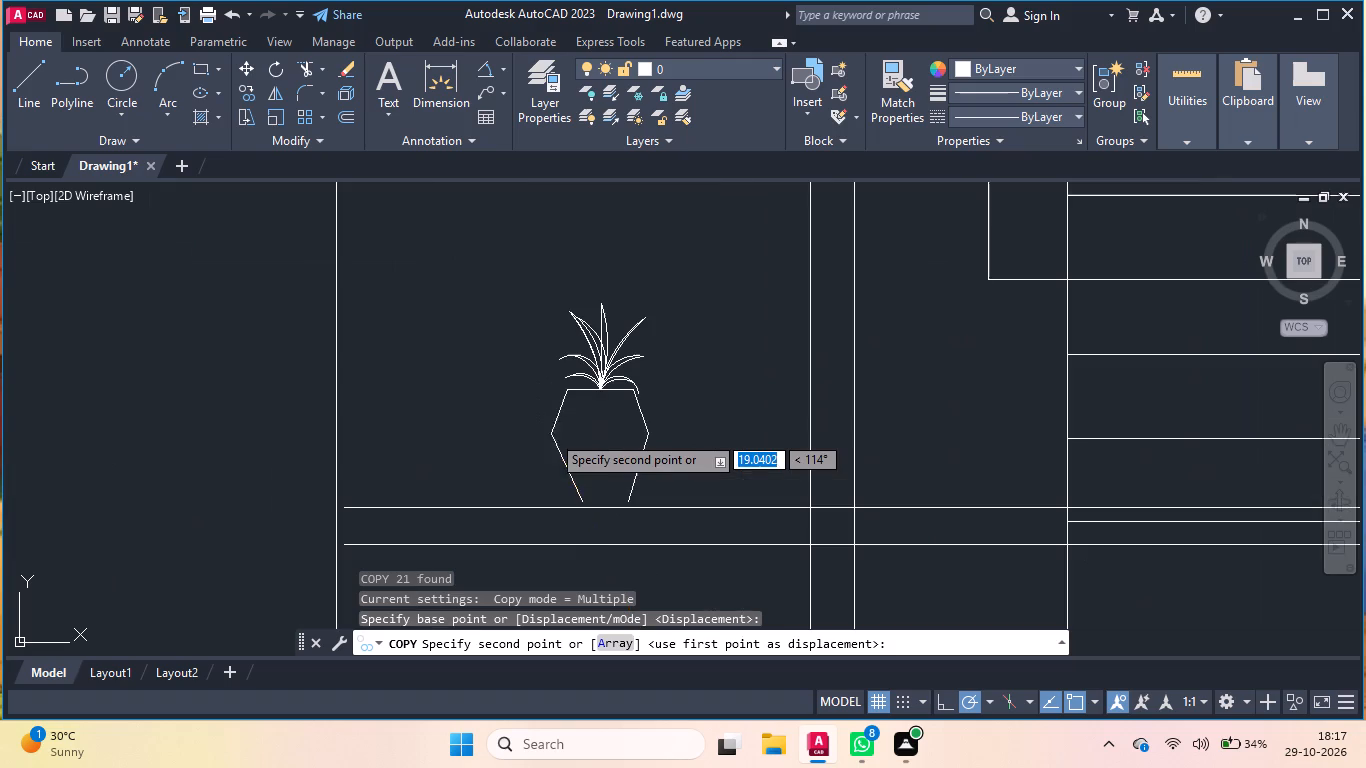
click(506, 477)
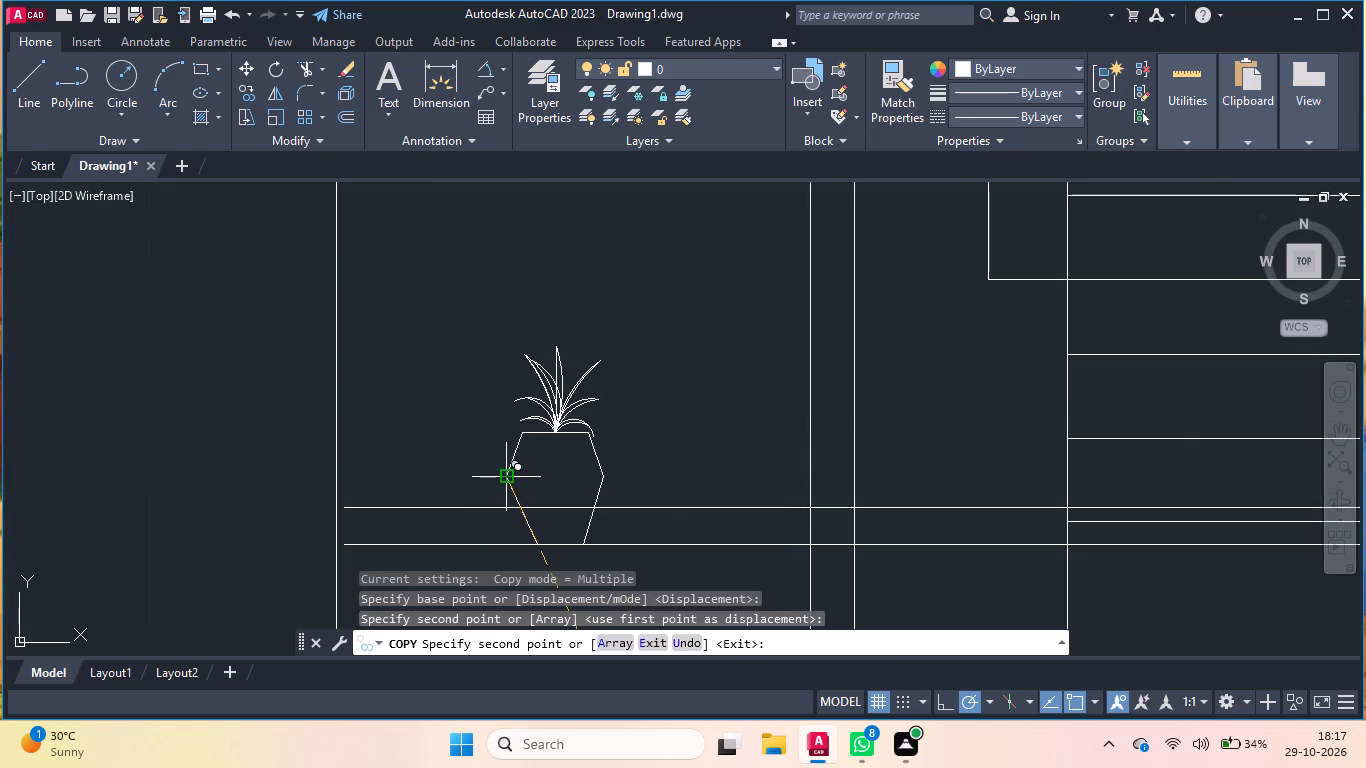
key(Return)
key(Return)
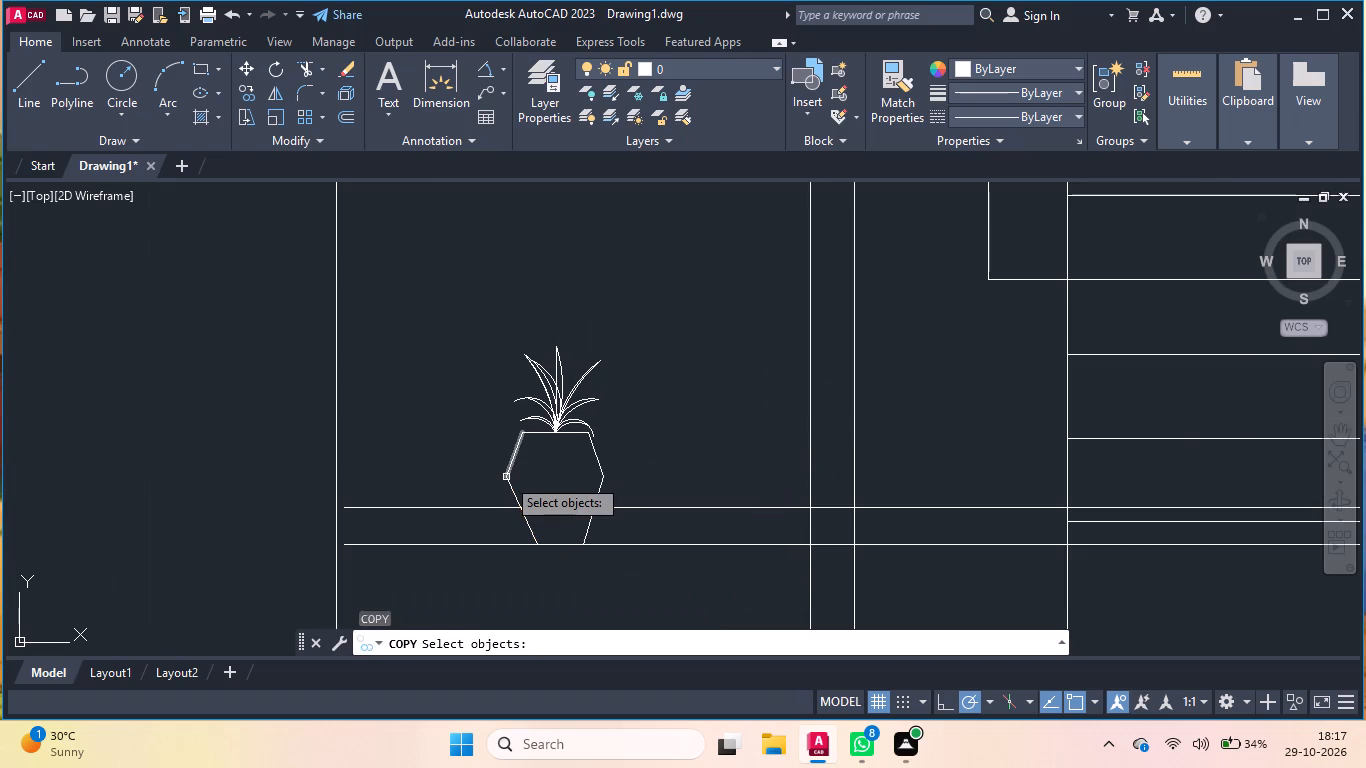
key(Return)
Draw a horizontal base line from the second line of the entrance platform's left end leftward to the column left of the window.
key(l)
key(Return)
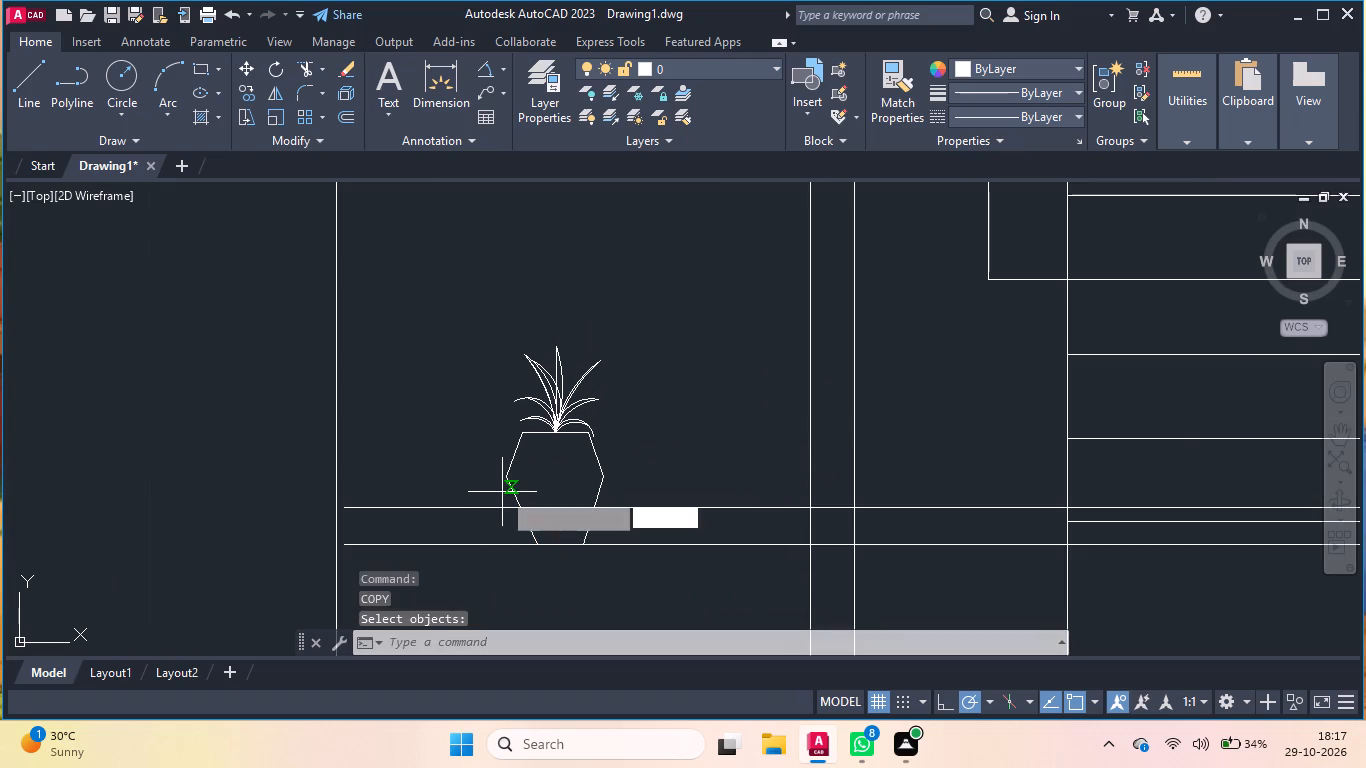
scroll(497, 508, down, 7)
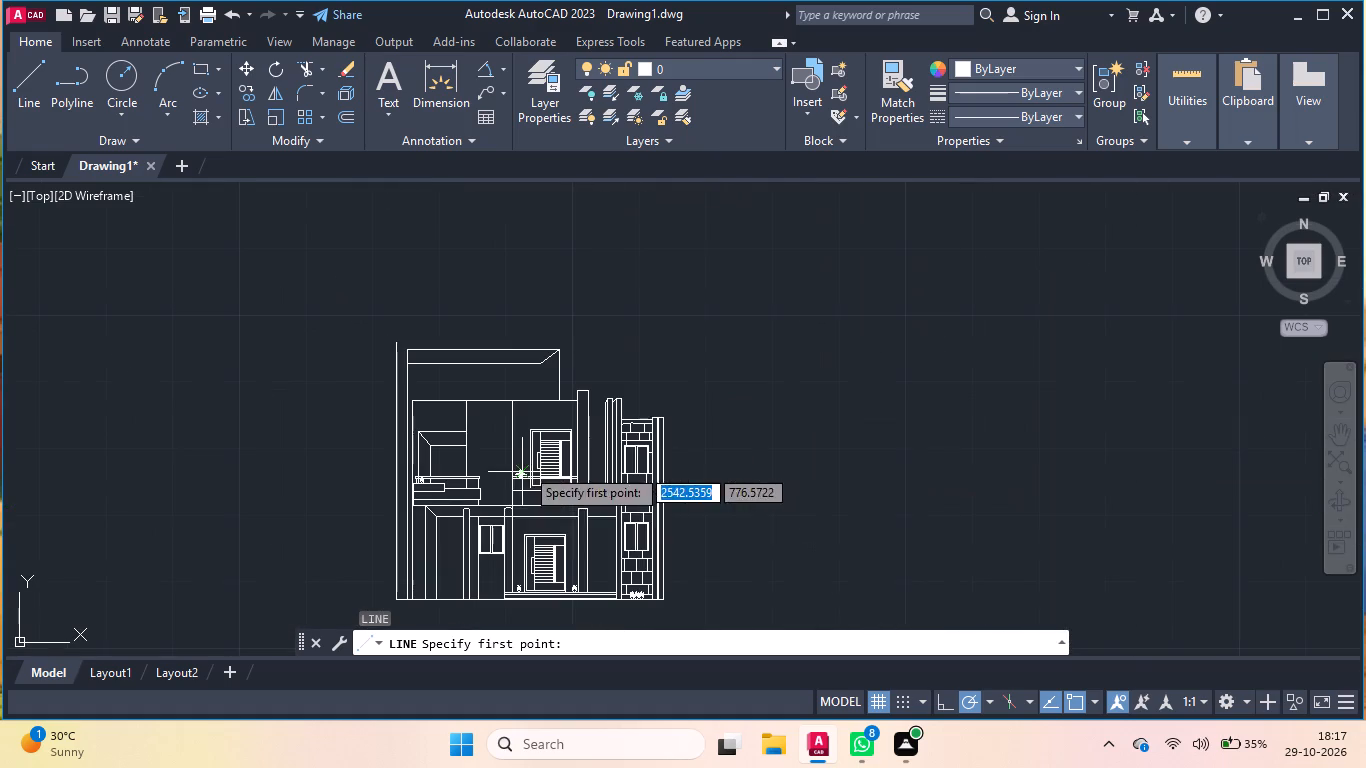
scroll(455, 621, up, 4)
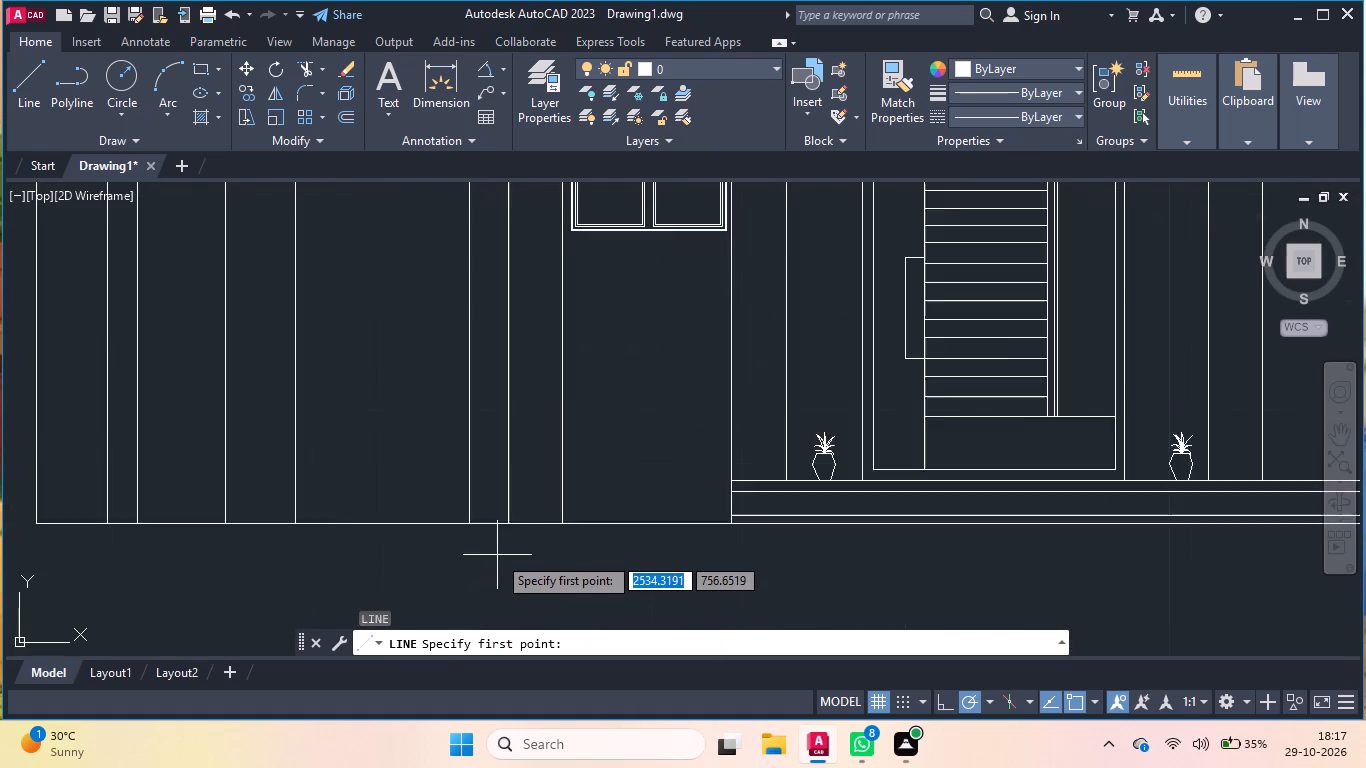
scroll(497, 555, up, 1)
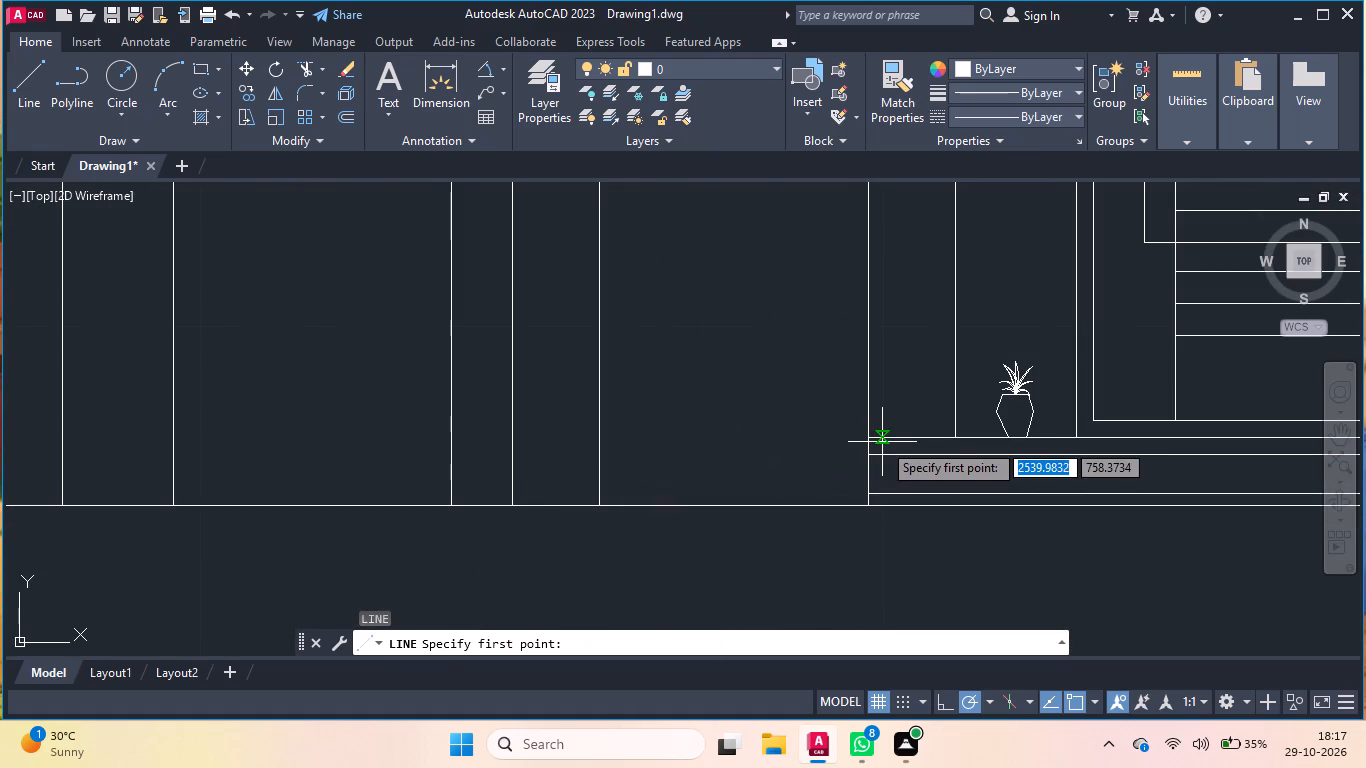
click(871, 456)
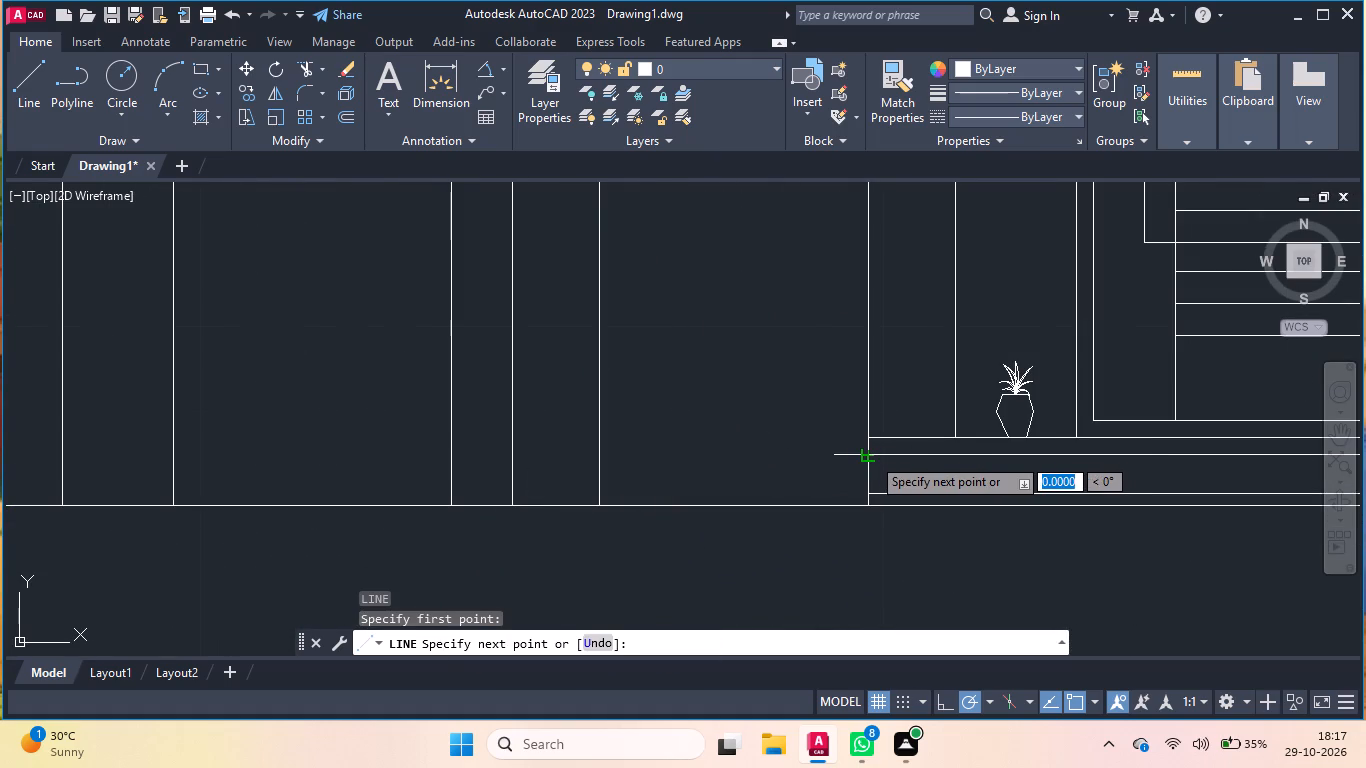
scroll(598, 476, down, 2)
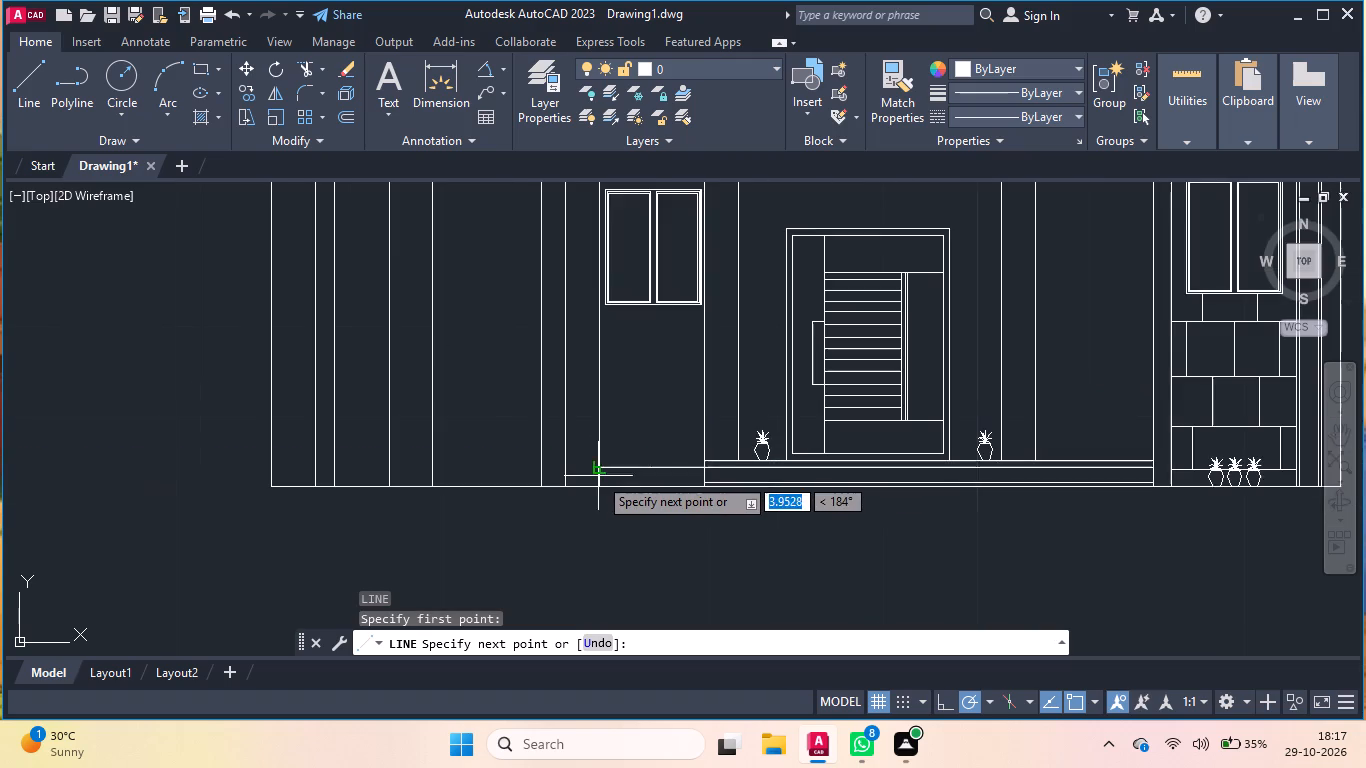
scroll(602, 477, down, 1)
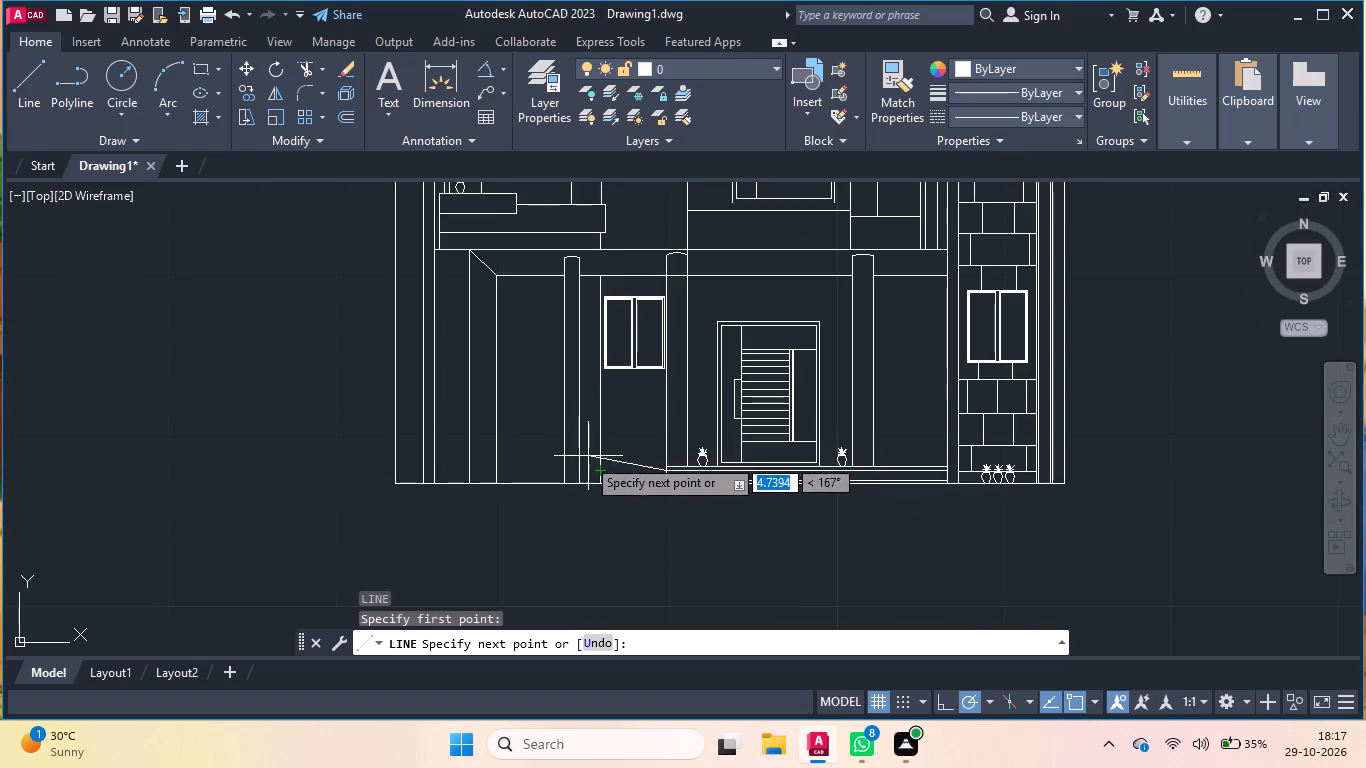
click(582, 467)
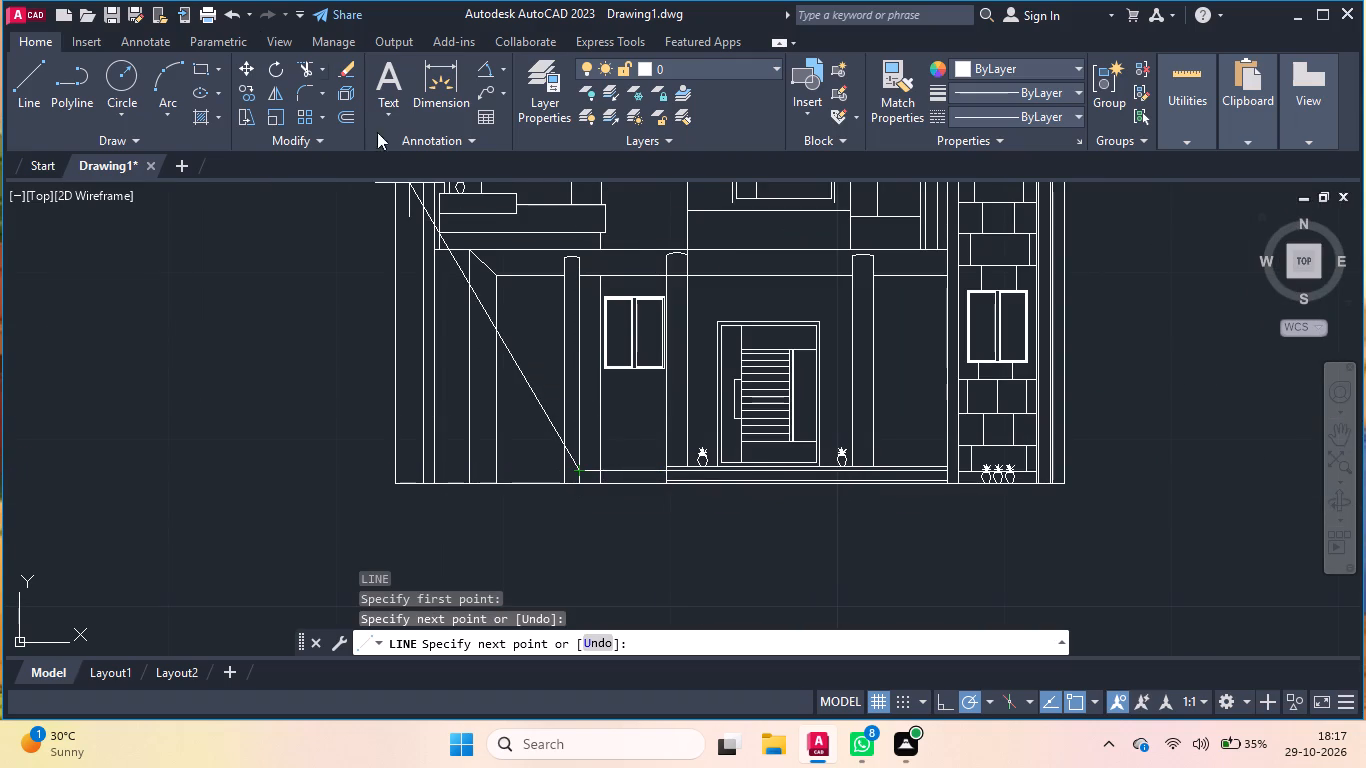
Trim the part of the vertical wall line left of the ground-floor window that extends below the new base line.
click(296, 65)
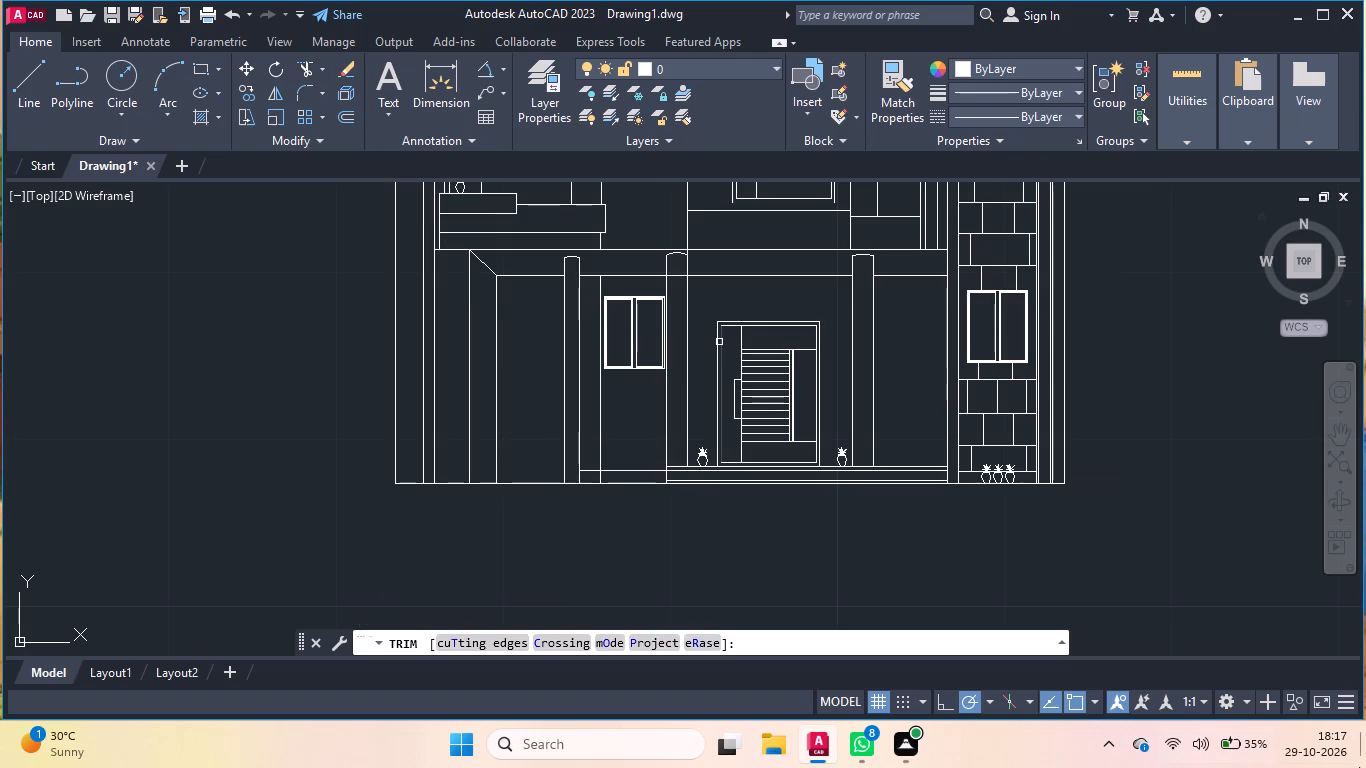
scroll(589, 479, up, 3)
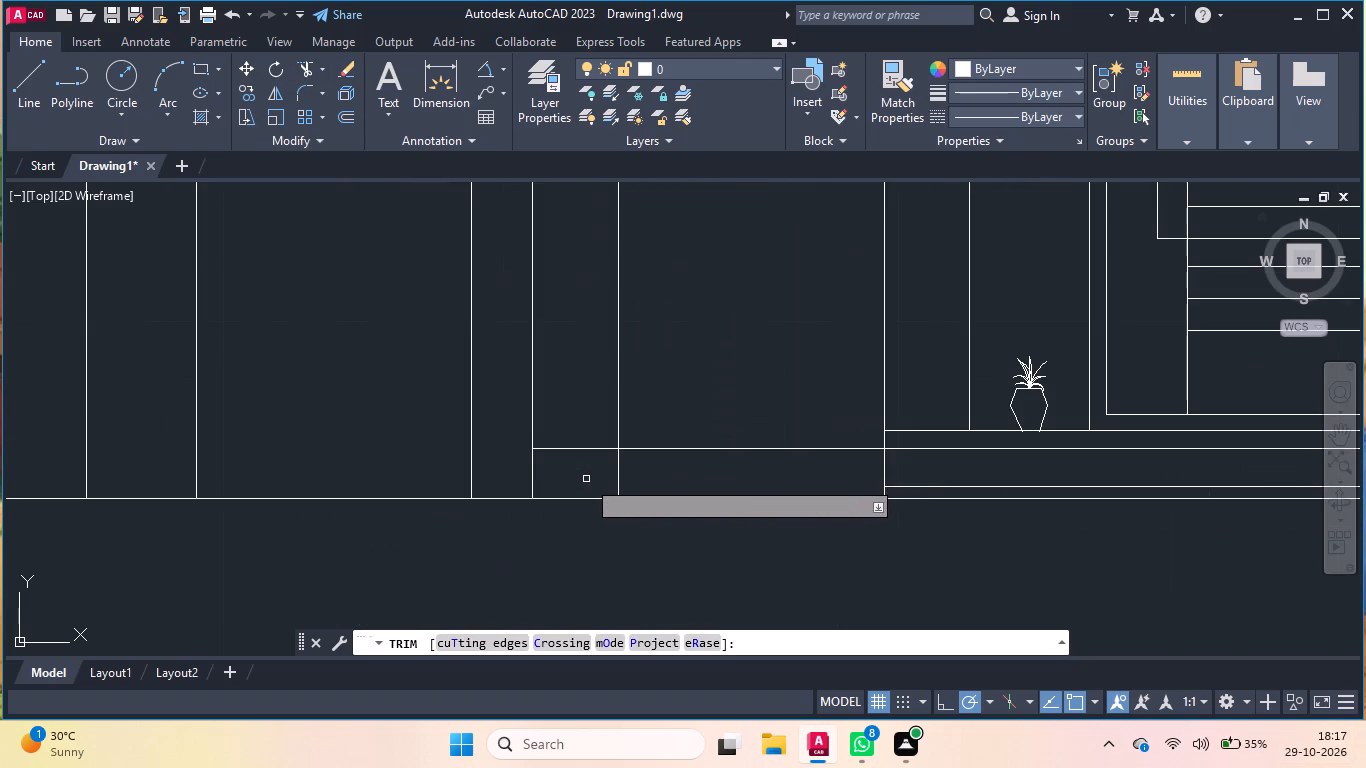
click(615, 472)
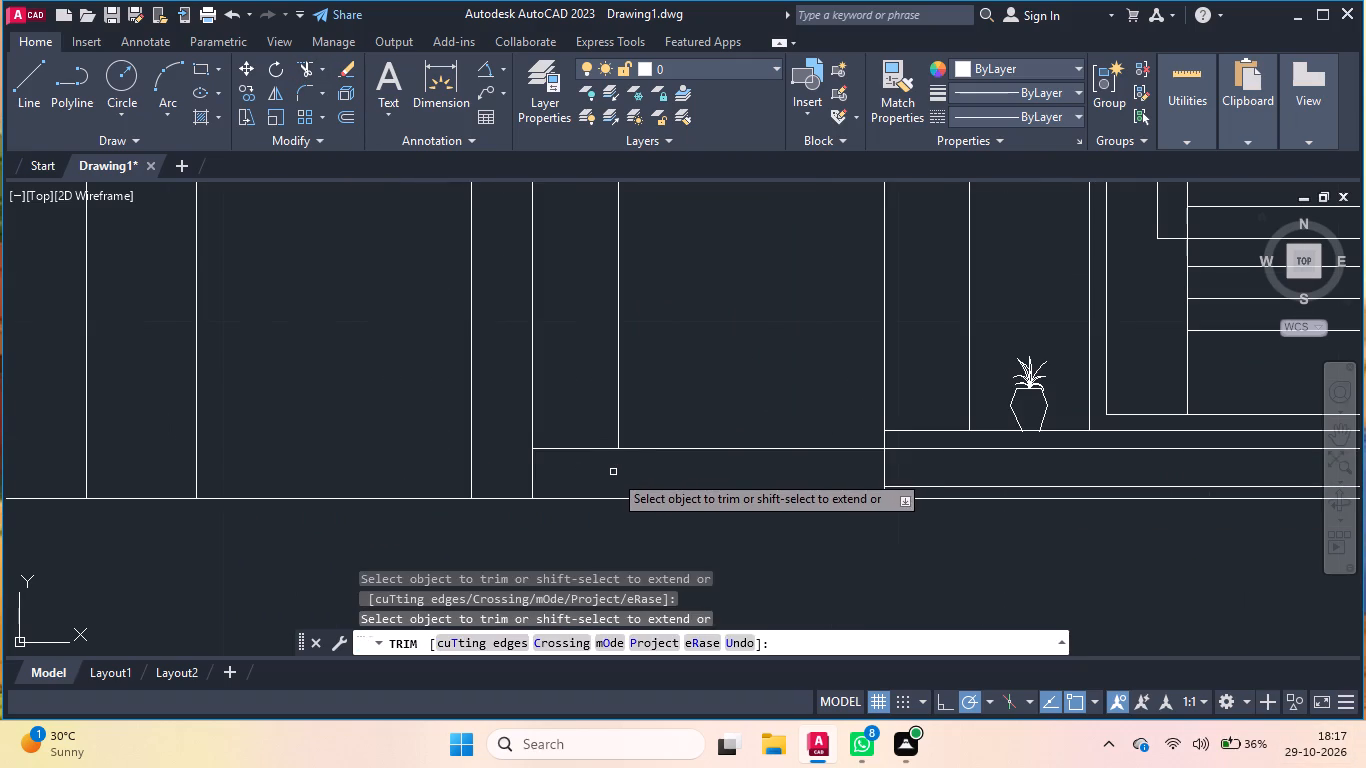
scroll(549, 529, down, 4)
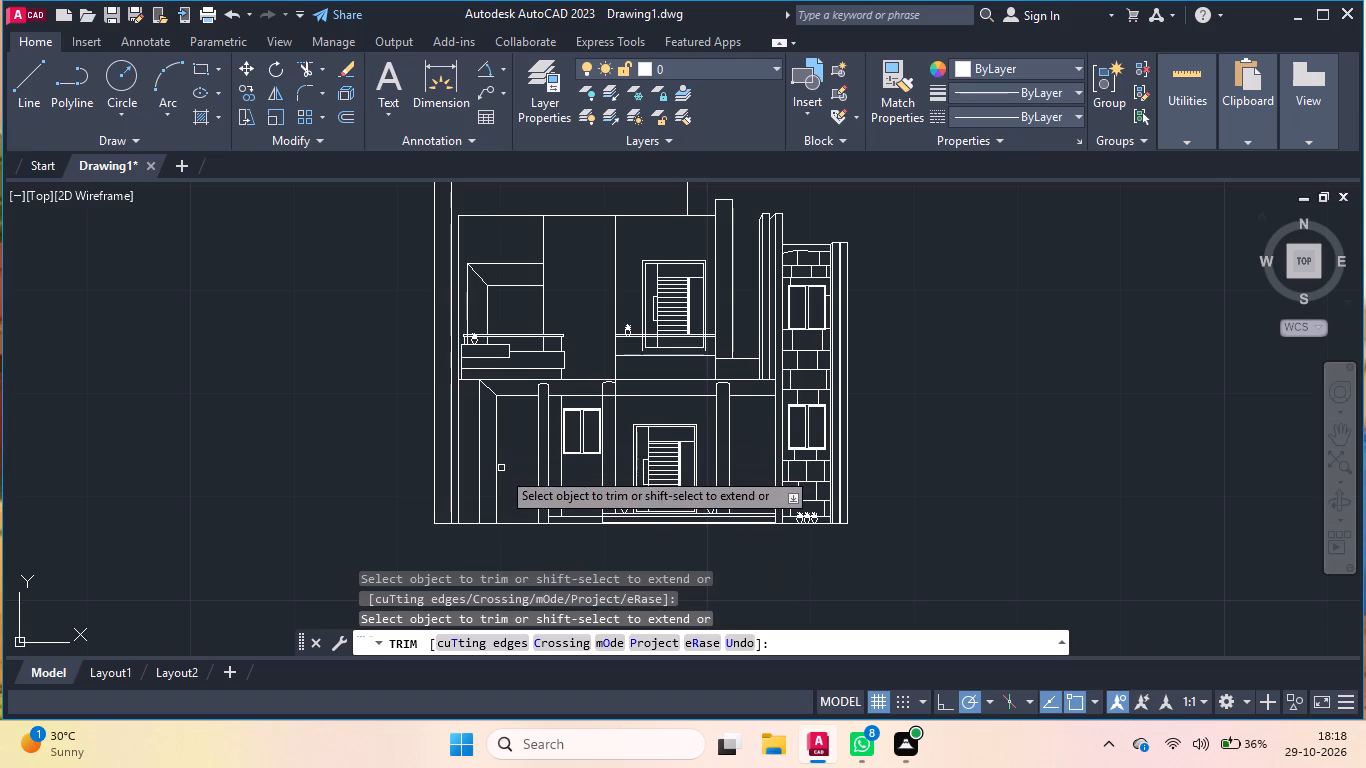
scroll(497, 474, down, 3)
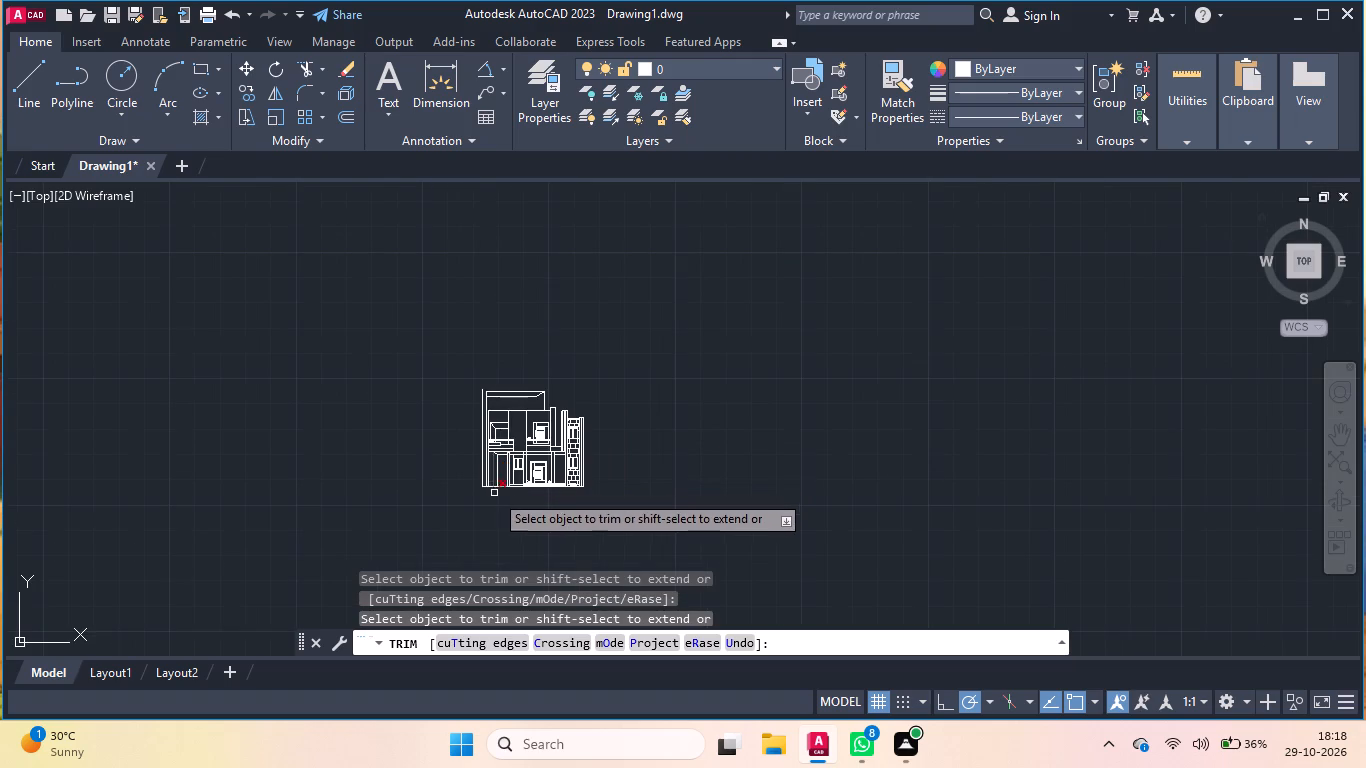
Draw the roof slab from the outer wall line's top: about 25.29 units right, about 0.48 down, back to the inner wall line, closing down to it.
scroll(445, 482, up, 4)
scroll(466, 469, down, 2)
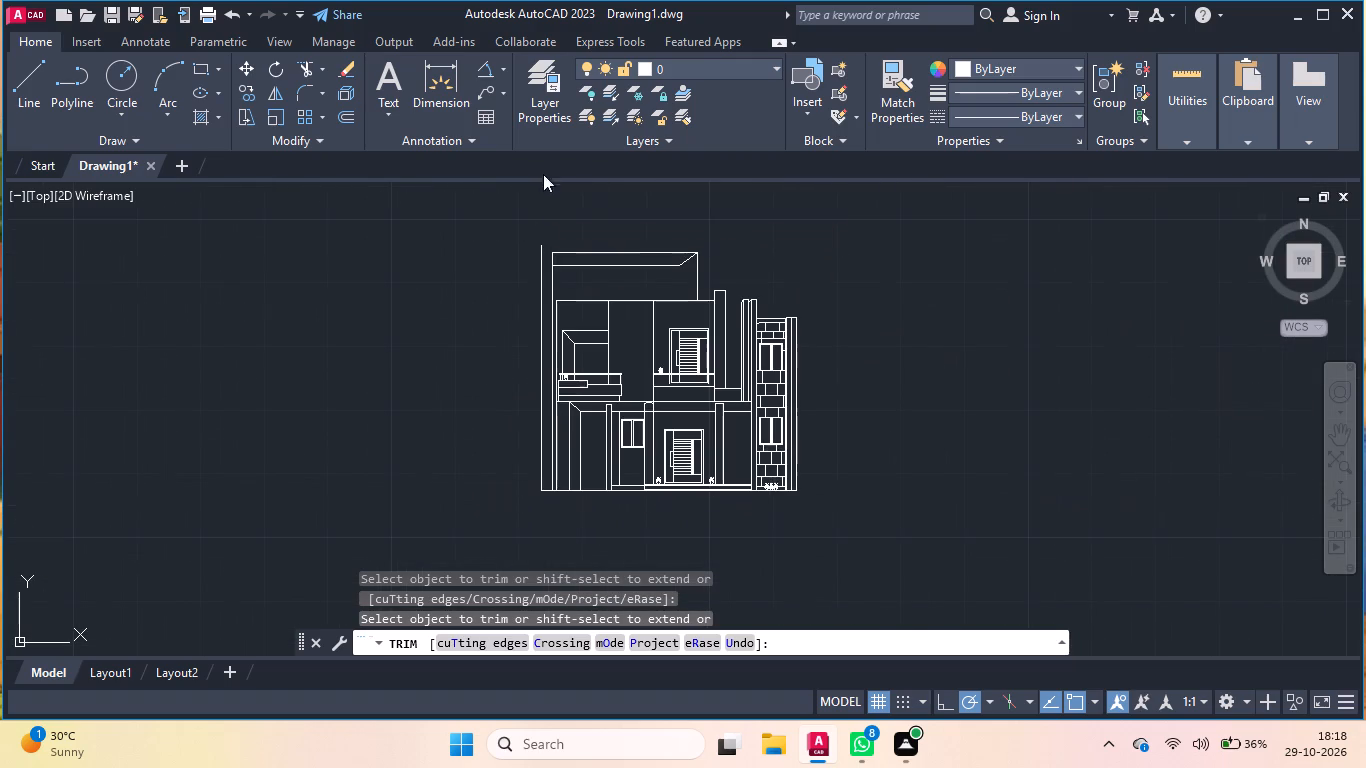
scroll(545, 200, up, 2)
key(Return)
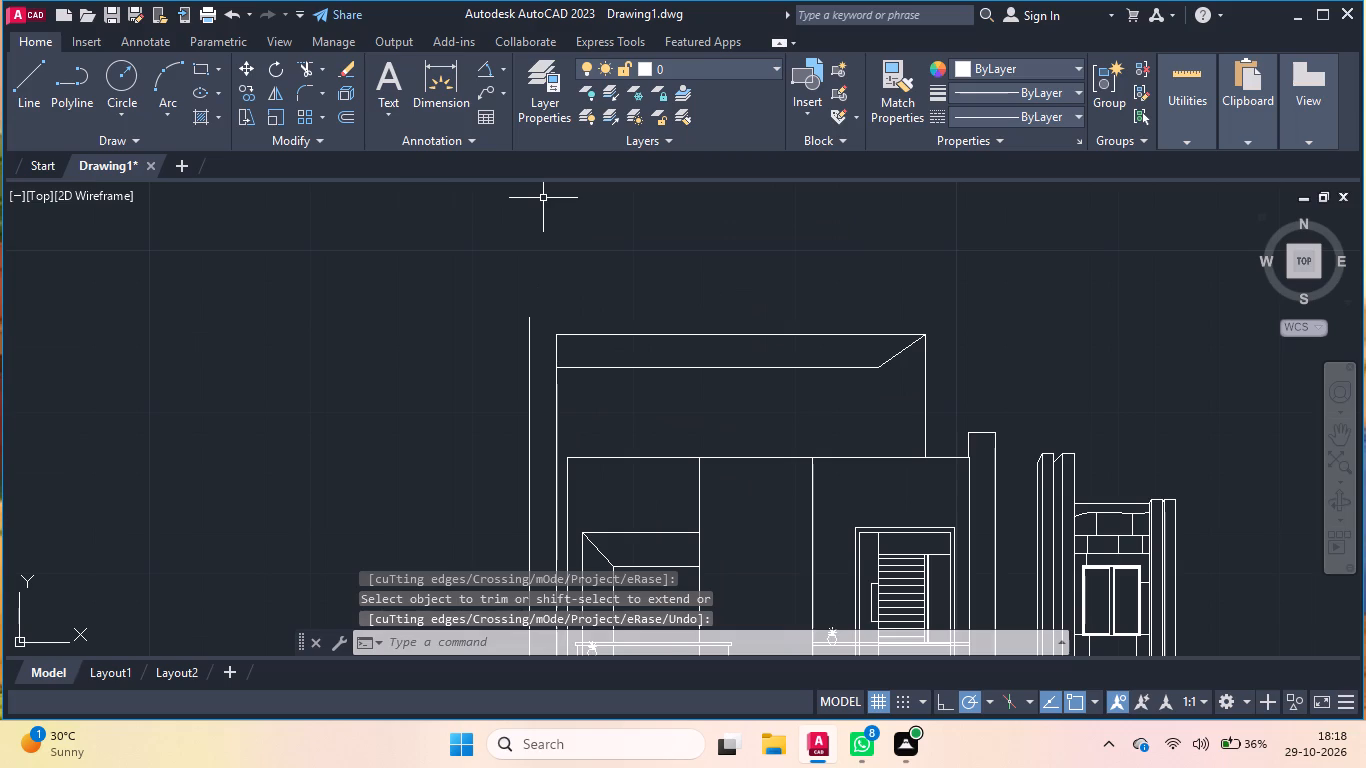
key(l)
key(Return)
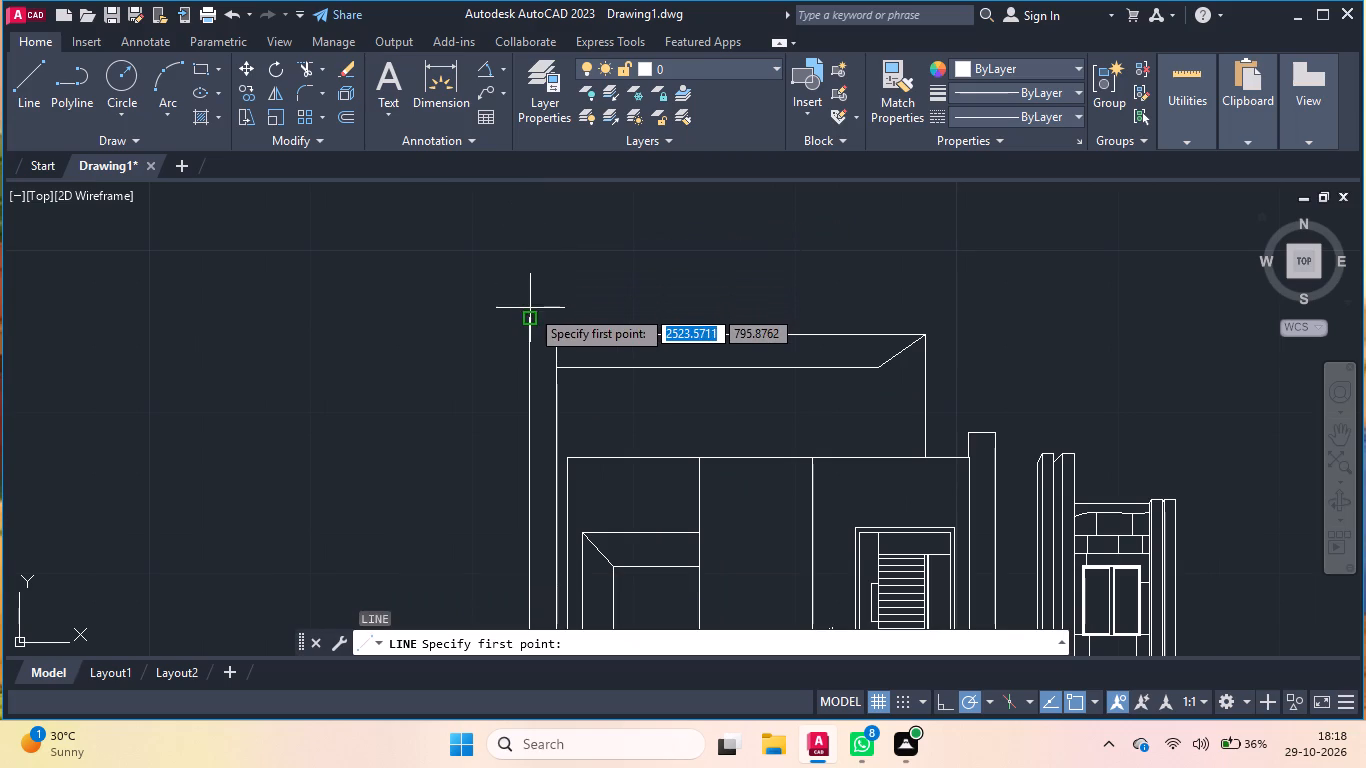
click(529, 311)
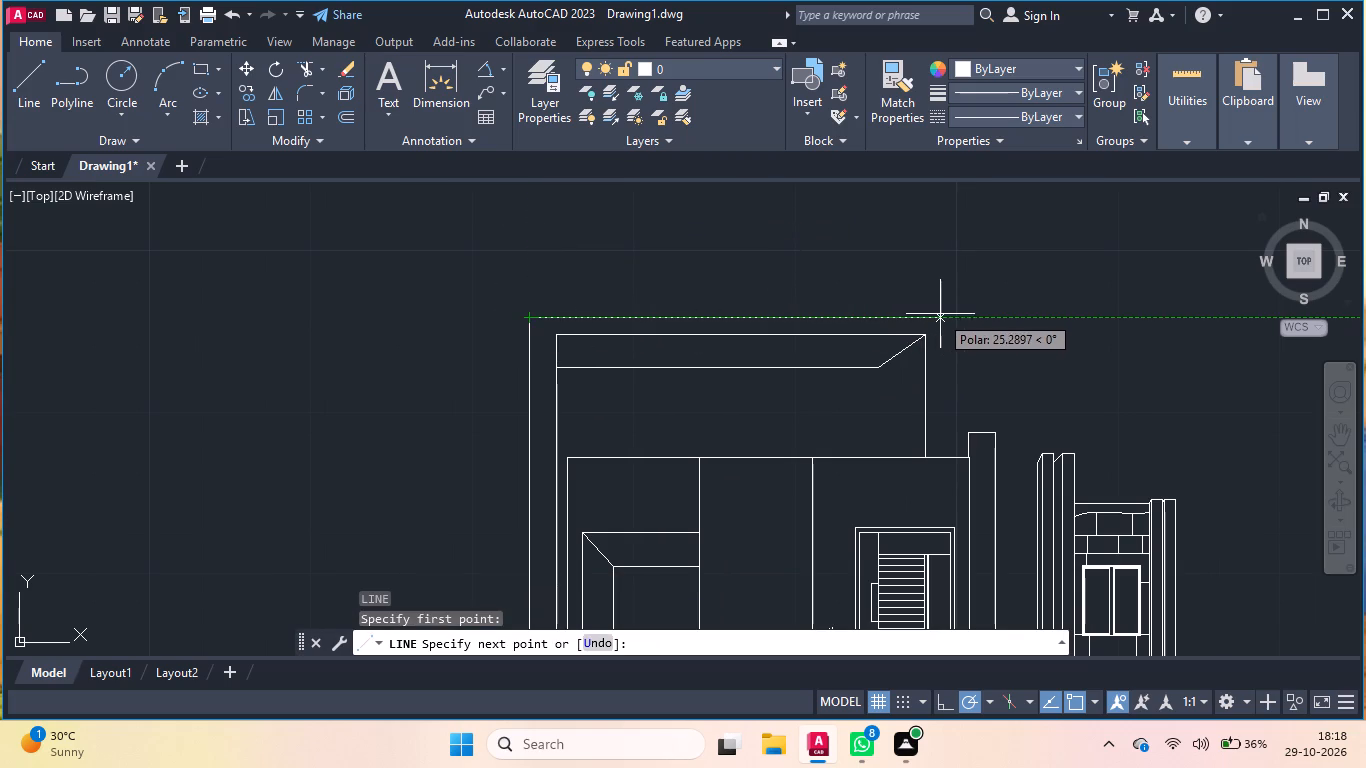
click(941, 313)
scroll(944, 318, up, 3)
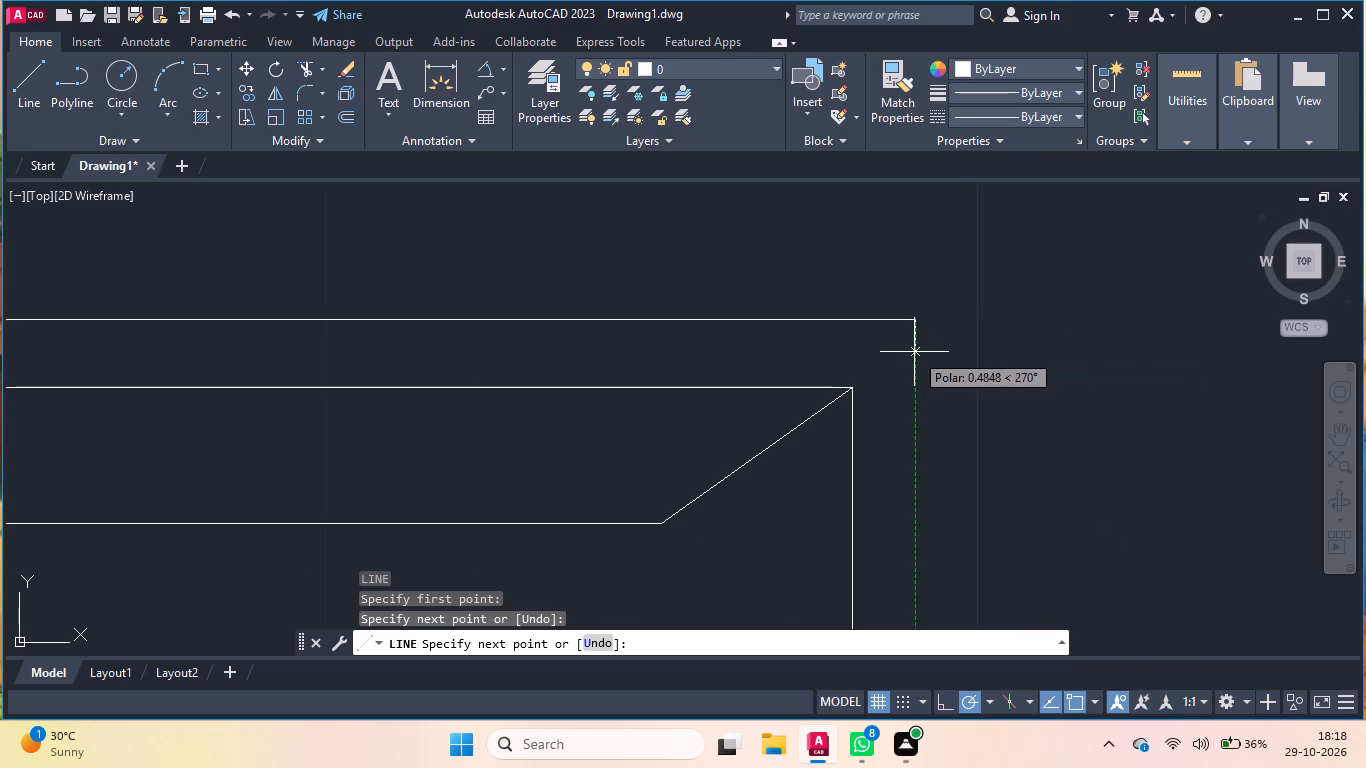
click(914, 352)
scroll(916, 354, down, 4)
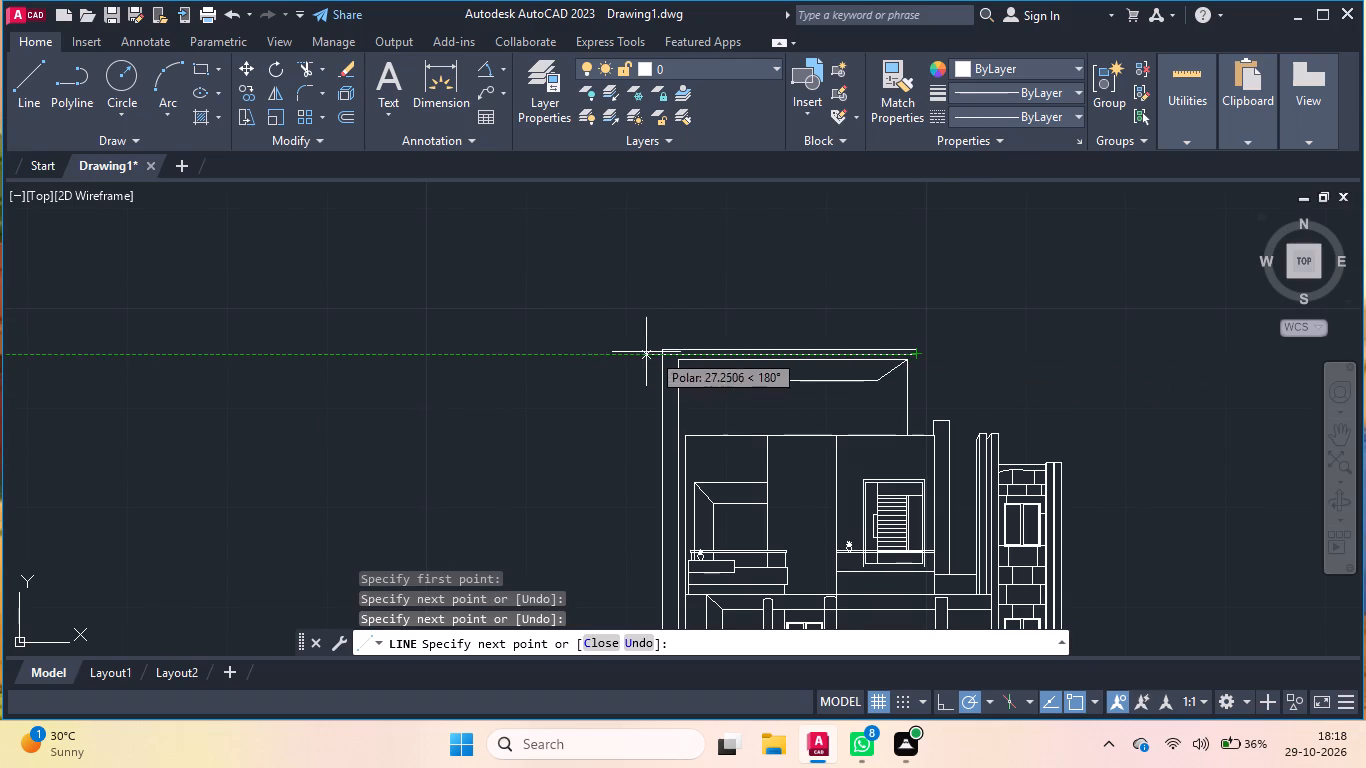
scroll(691, 357, up, 4)
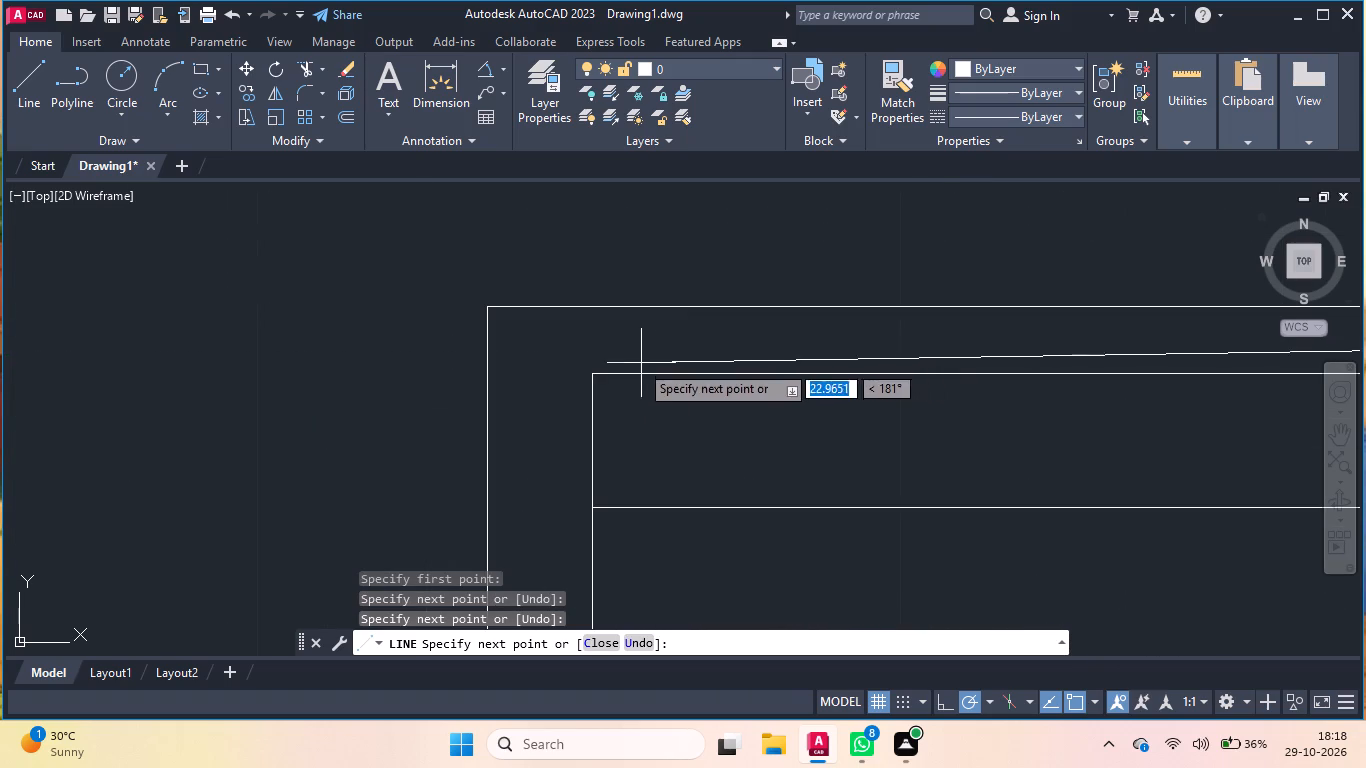
click(592, 340)
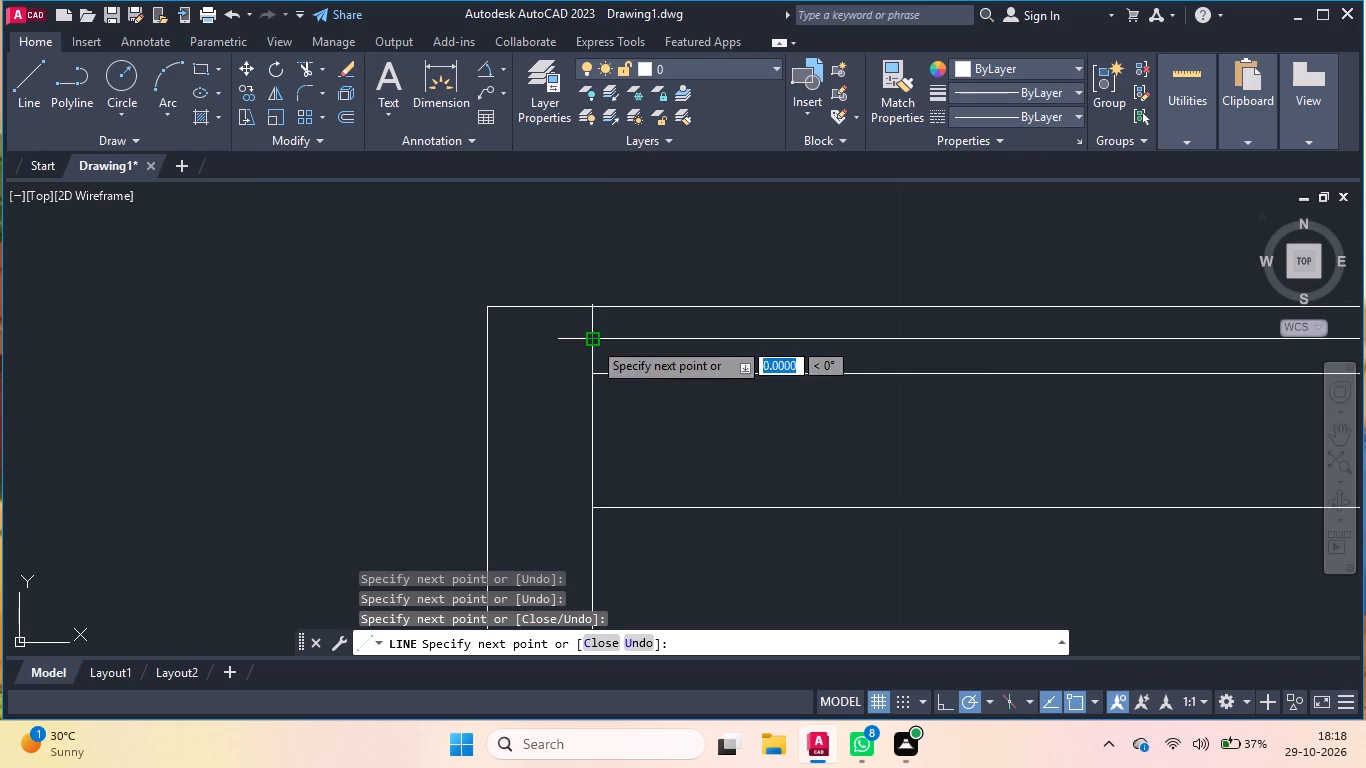
click(592, 371)
key(Return)
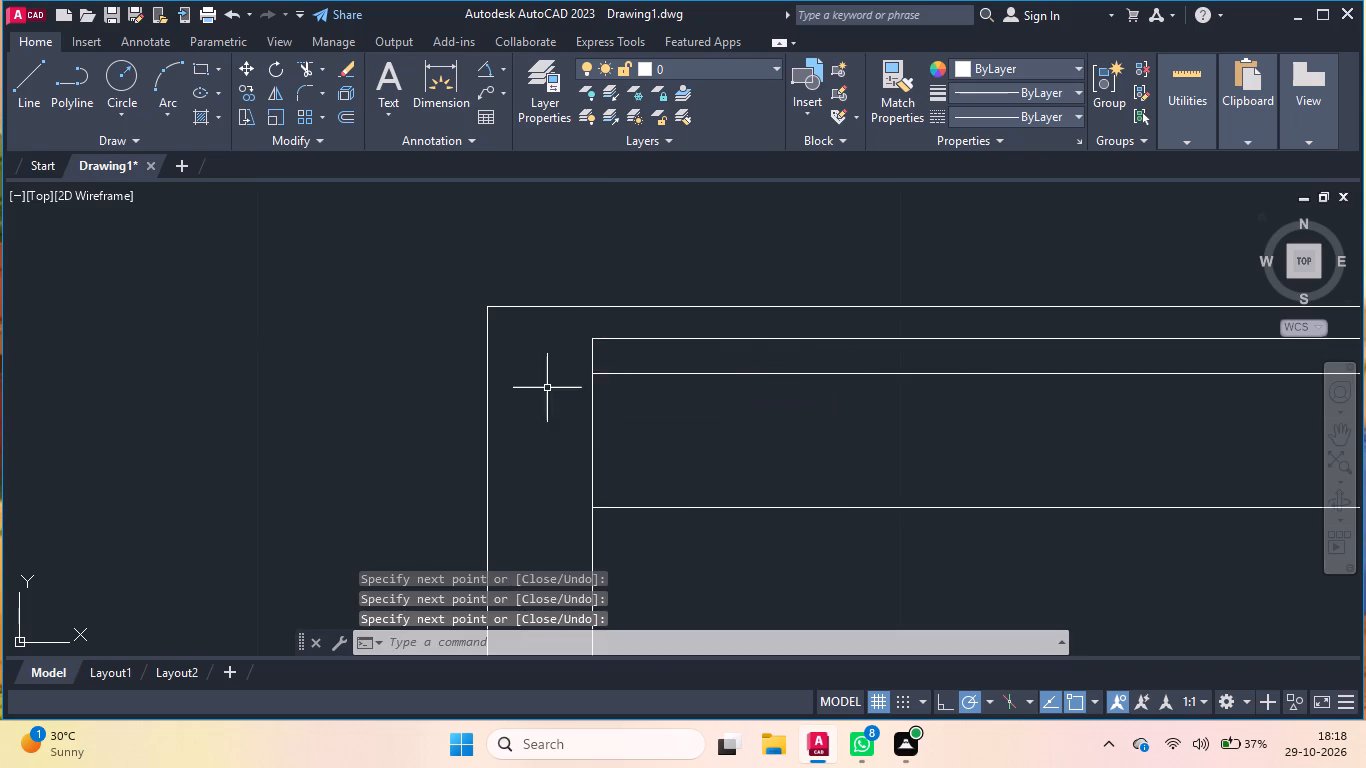
Draw a short line down from the roof slab's lower right corner and back left to the roof's right vertical line.
scroll(546, 388, down, 3)
key(Return)
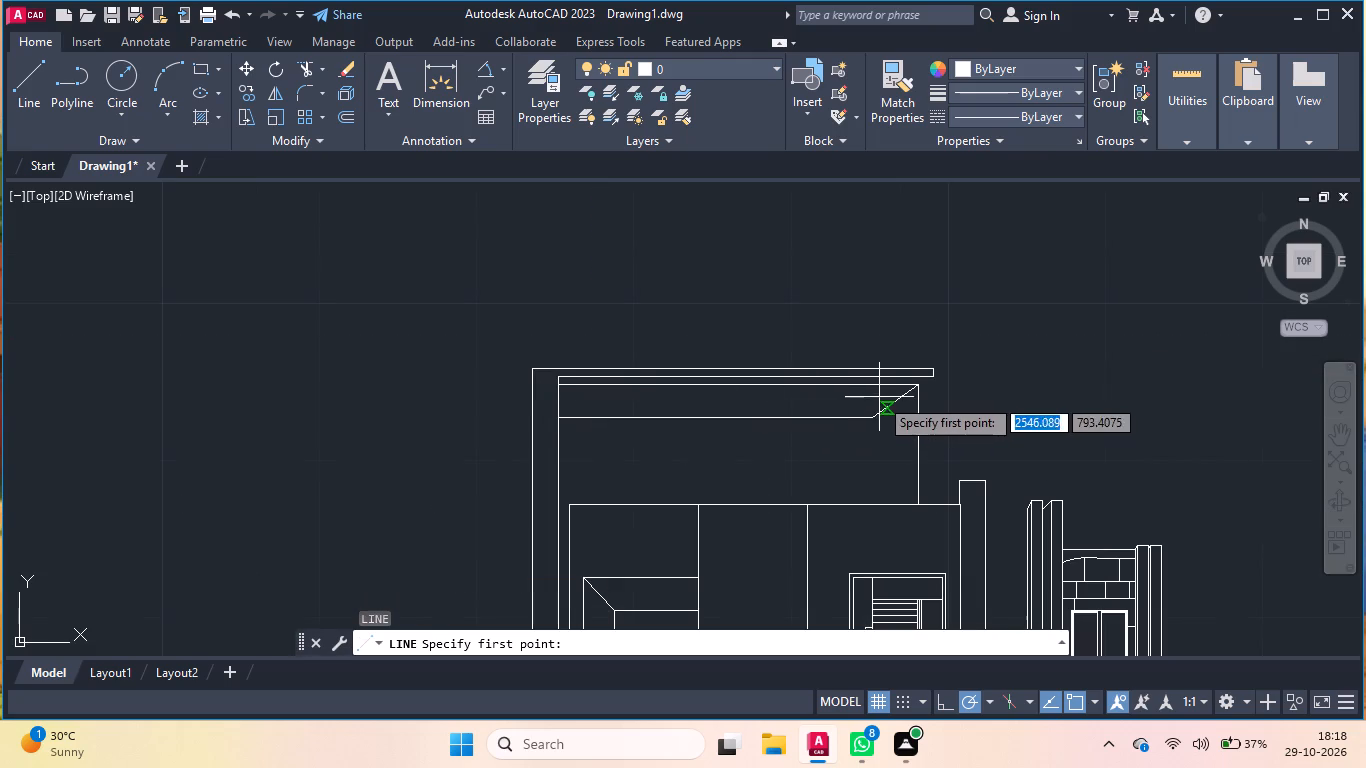
scroll(922, 390, up, 3)
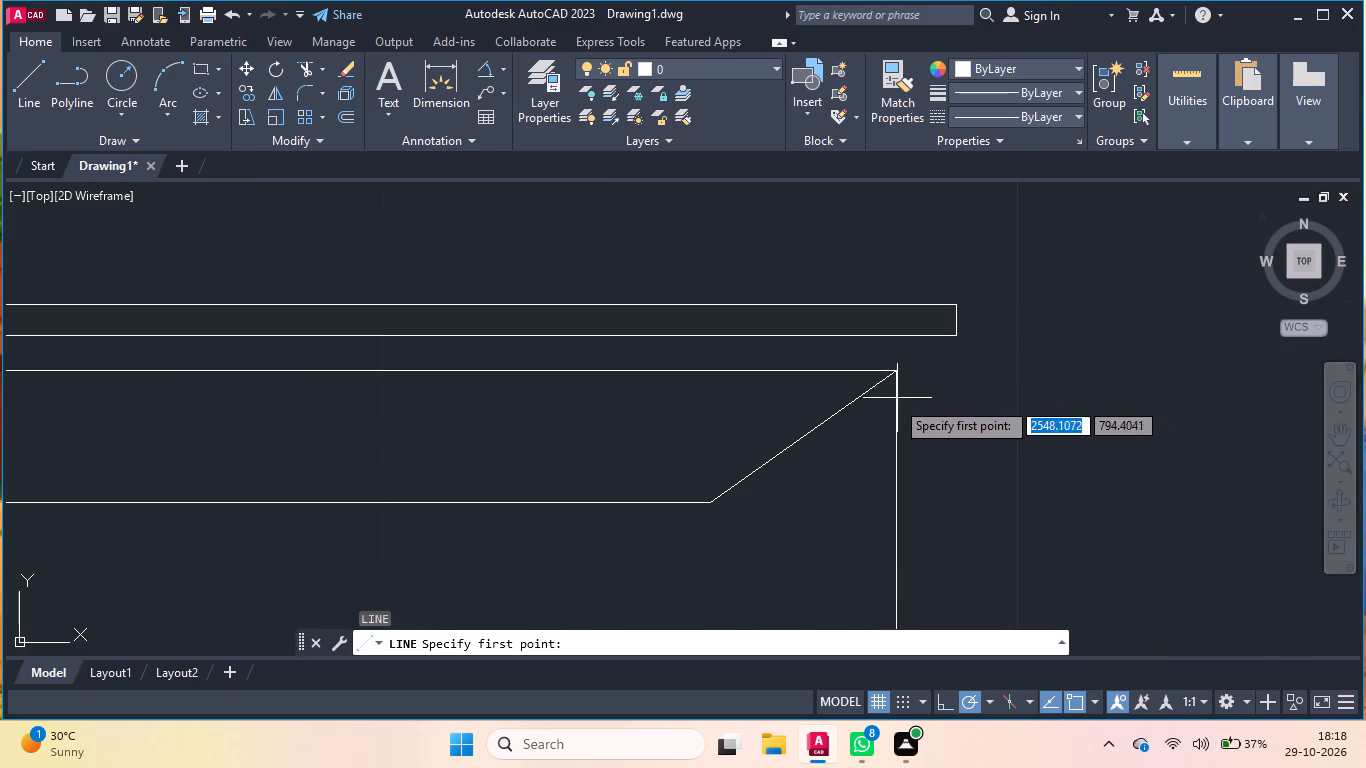
scroll(576, 410, down, 3)
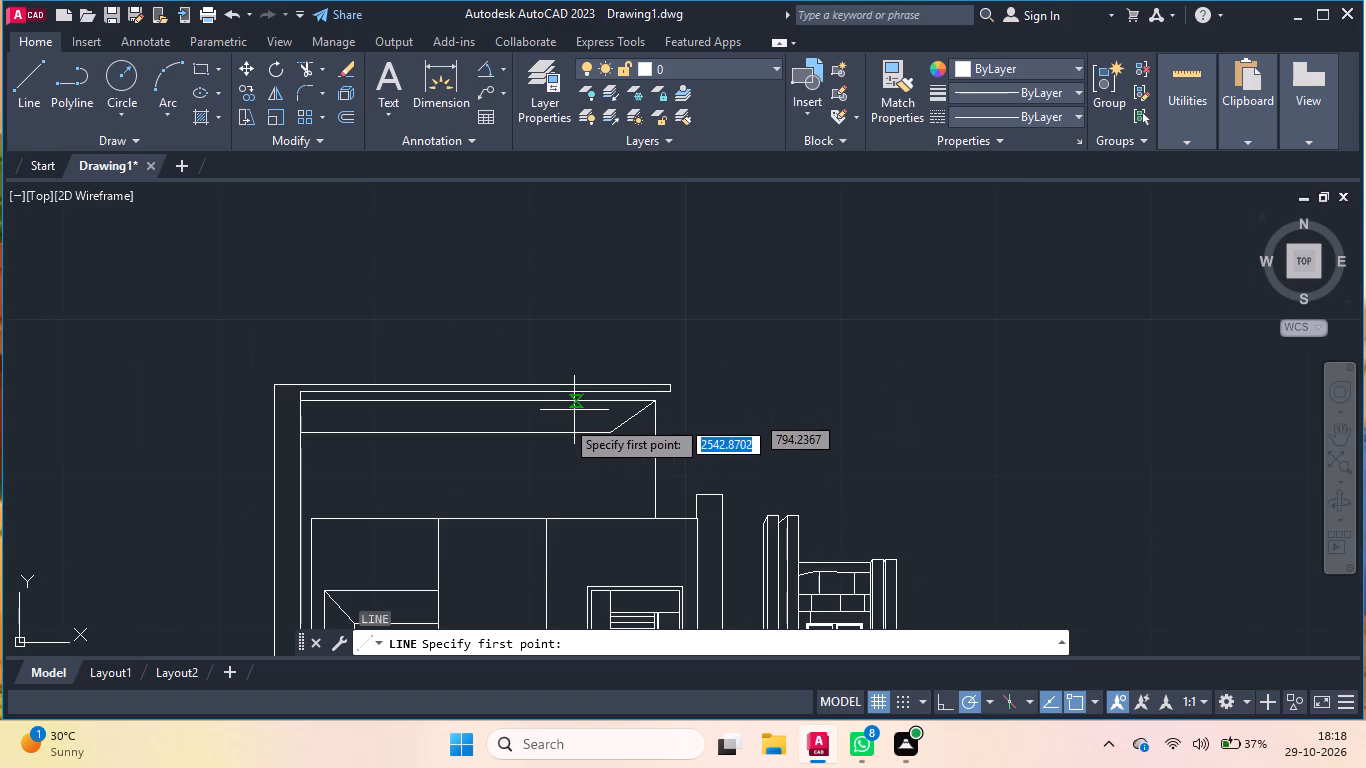
click(668, 395)
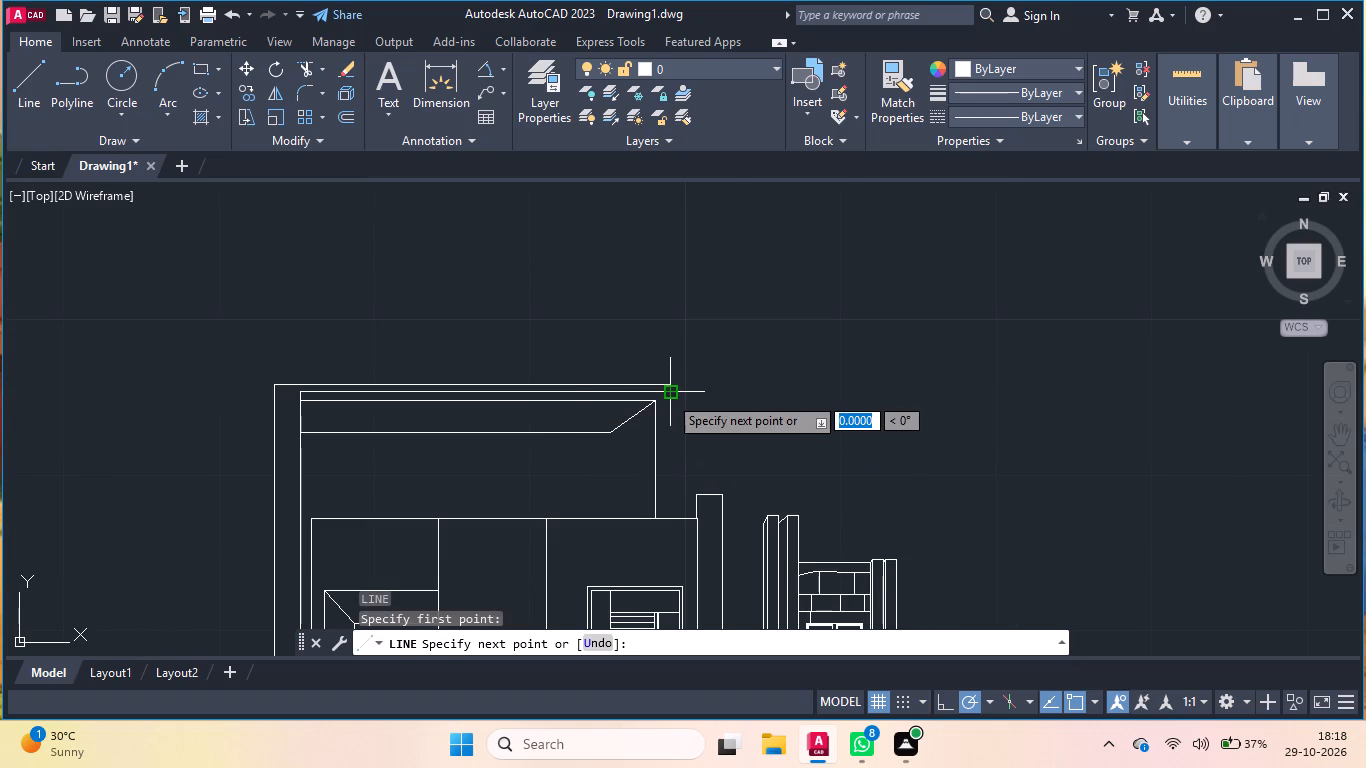
click(666, 408)
click(659, 411)
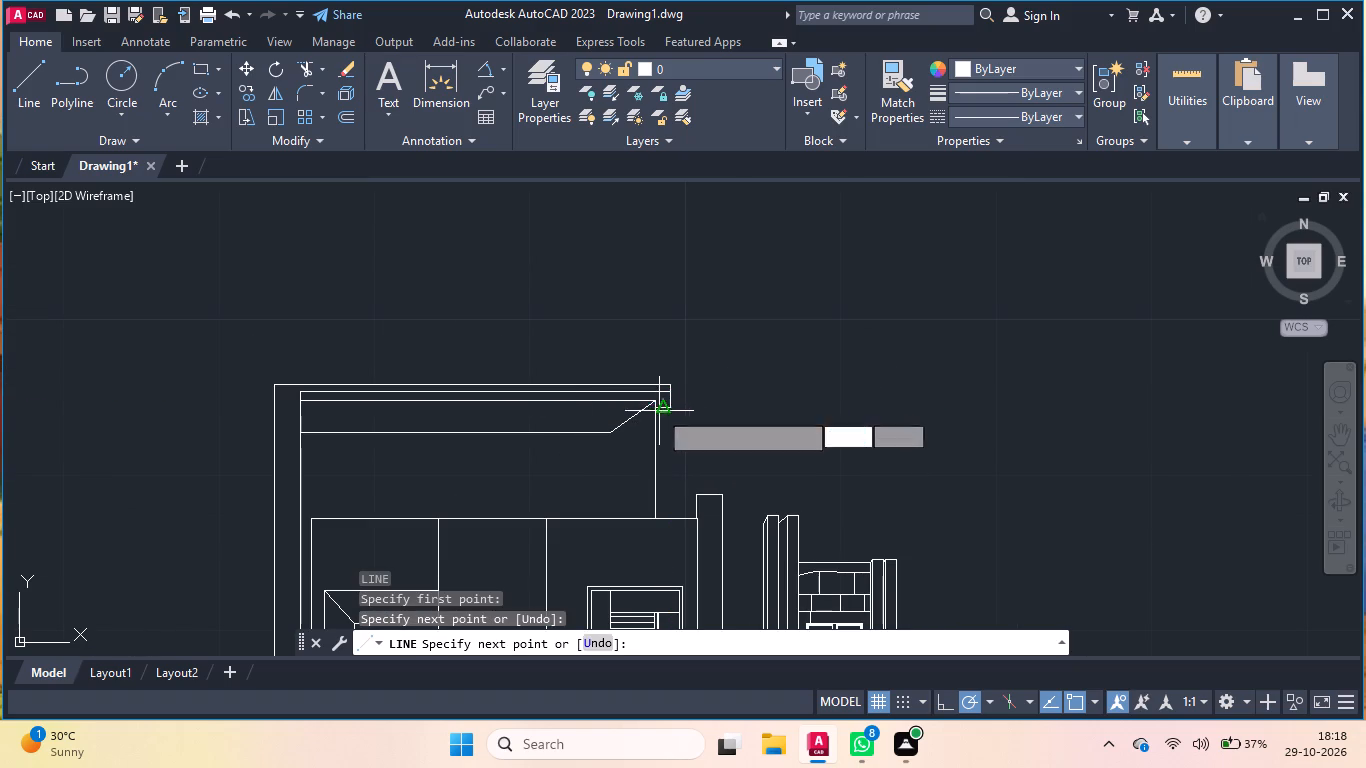
key(Return)
Draw a rectangular block about 2.48 units high on the upper storey's top line, starting at its left corner.
scroll(692, 412, down, 2)
scroll(582, 452, up, 2)
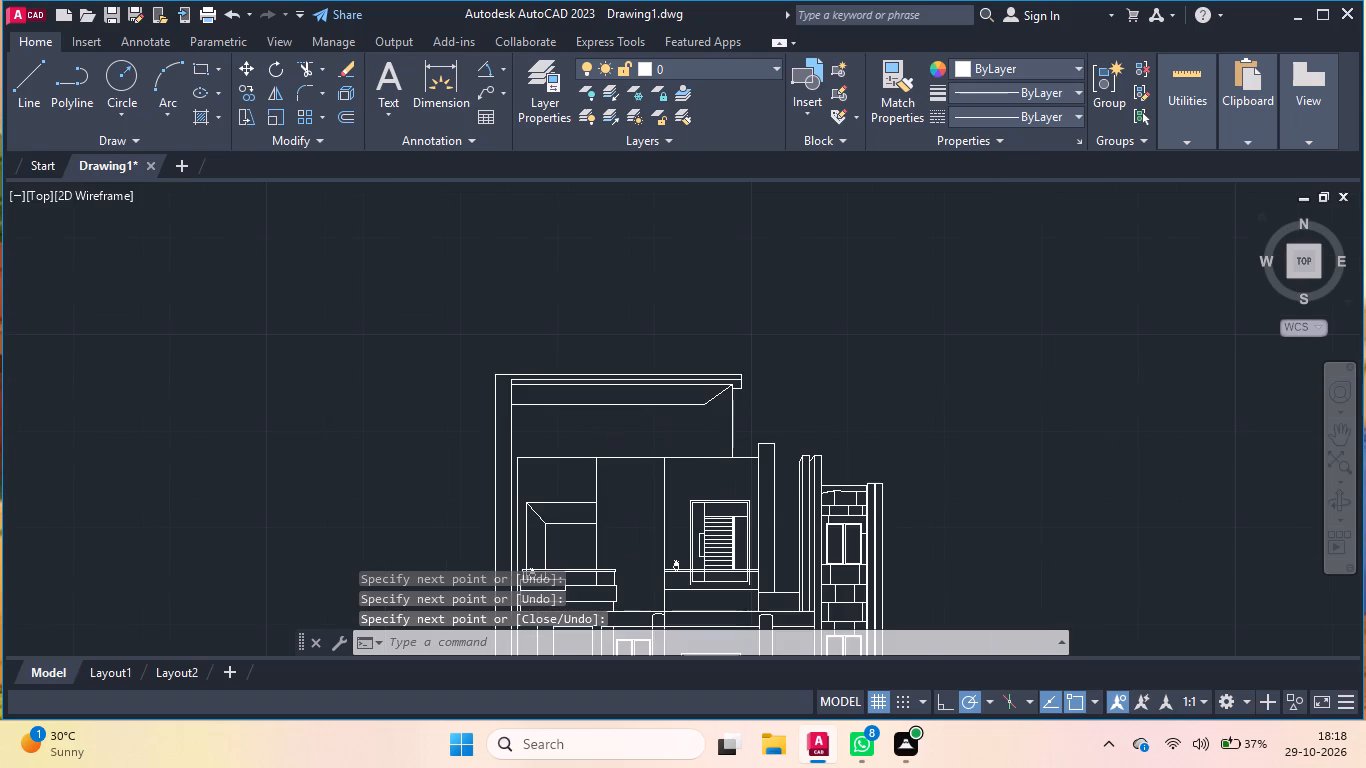
key(Return)
scroll(531, 458, up, 1)
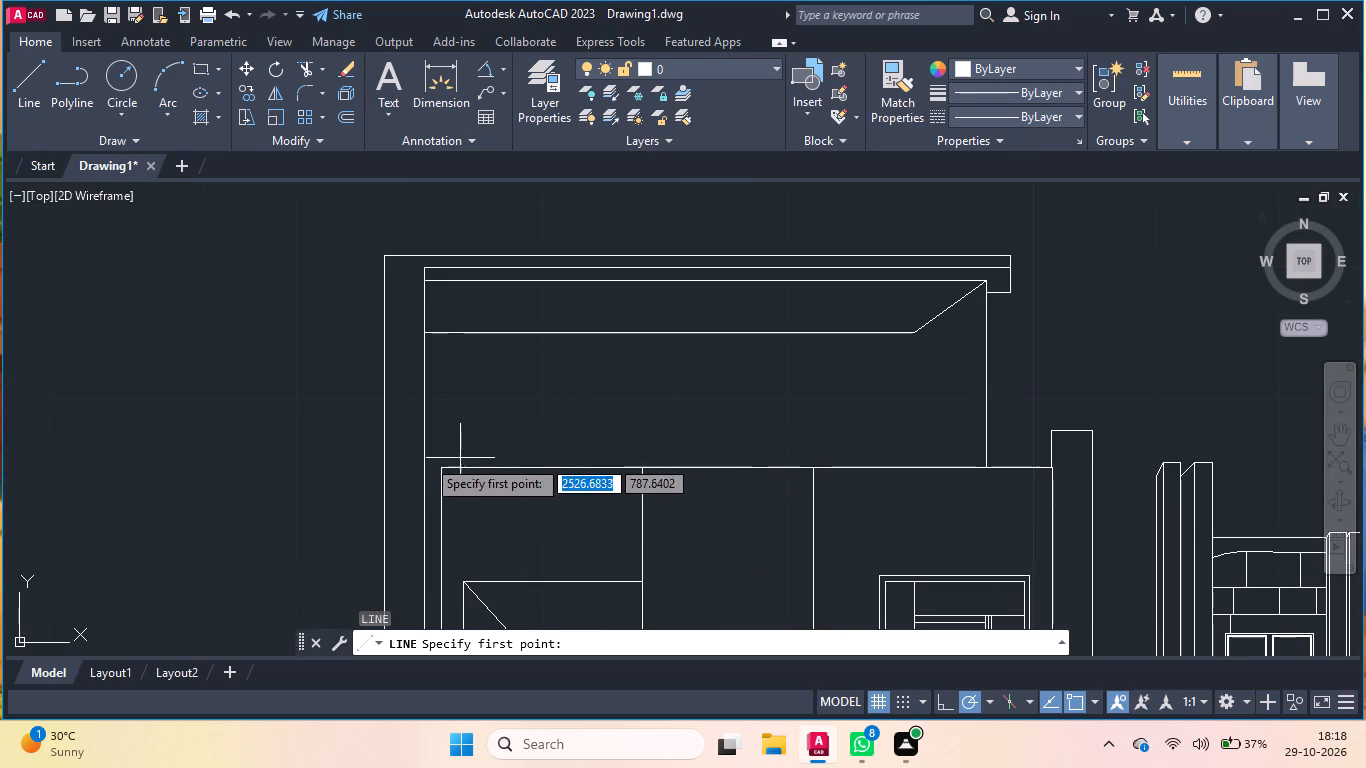
click(439, 465)
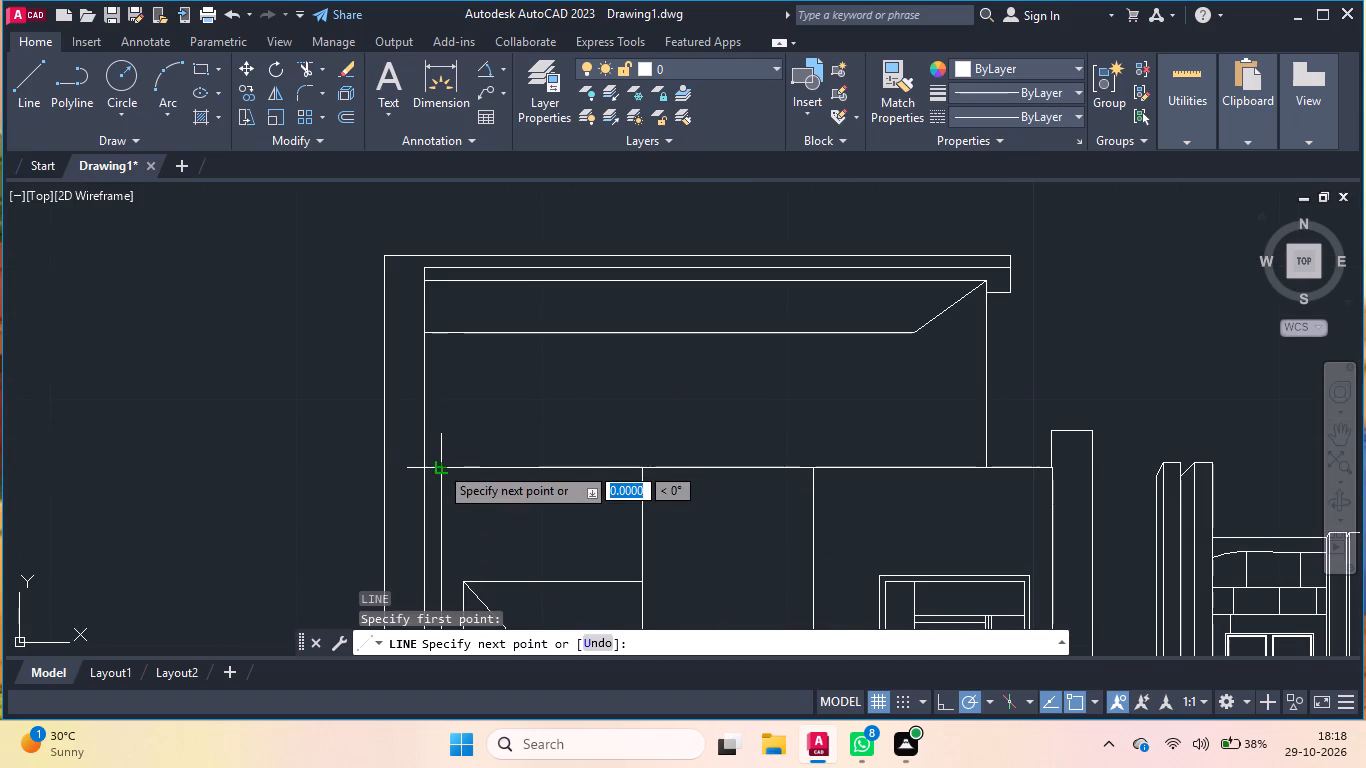
click(442, 407)
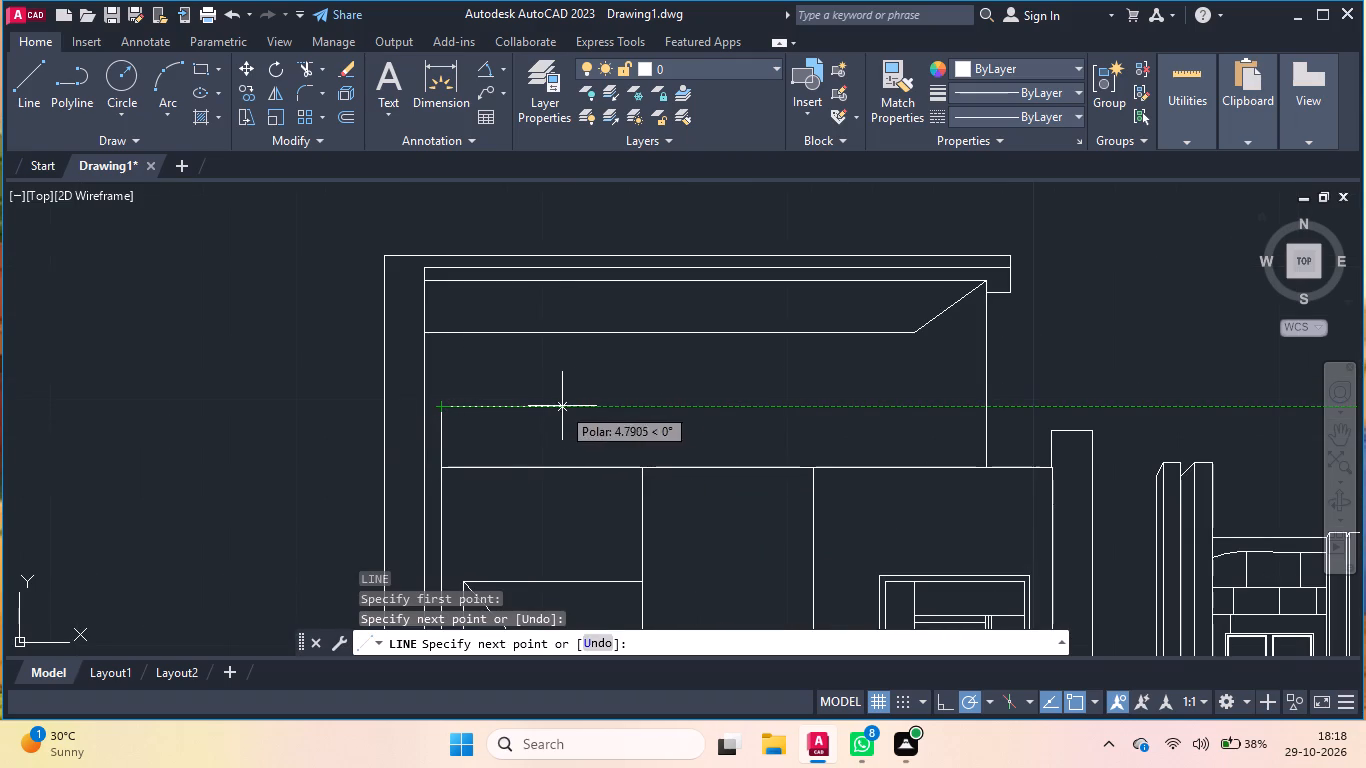
click(628, 405)
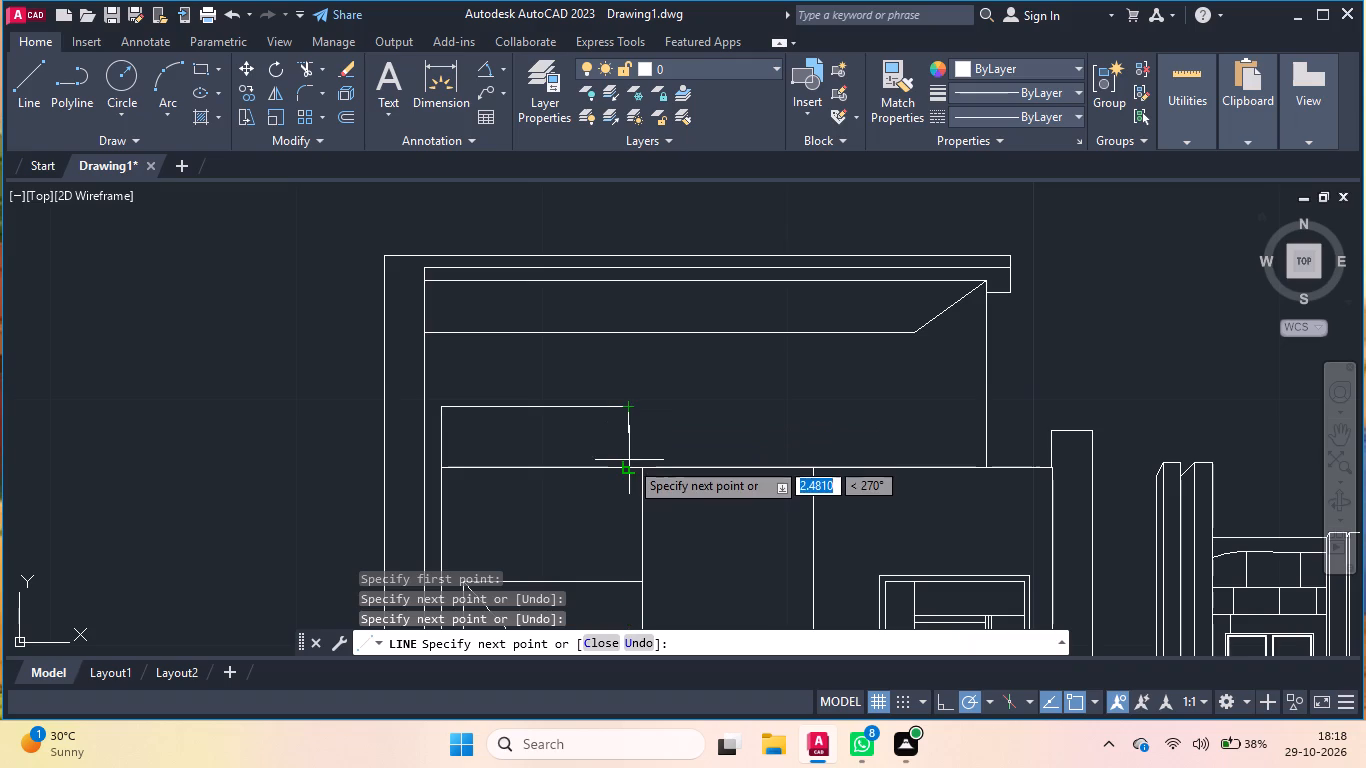
click(629, 464)
key(Return)
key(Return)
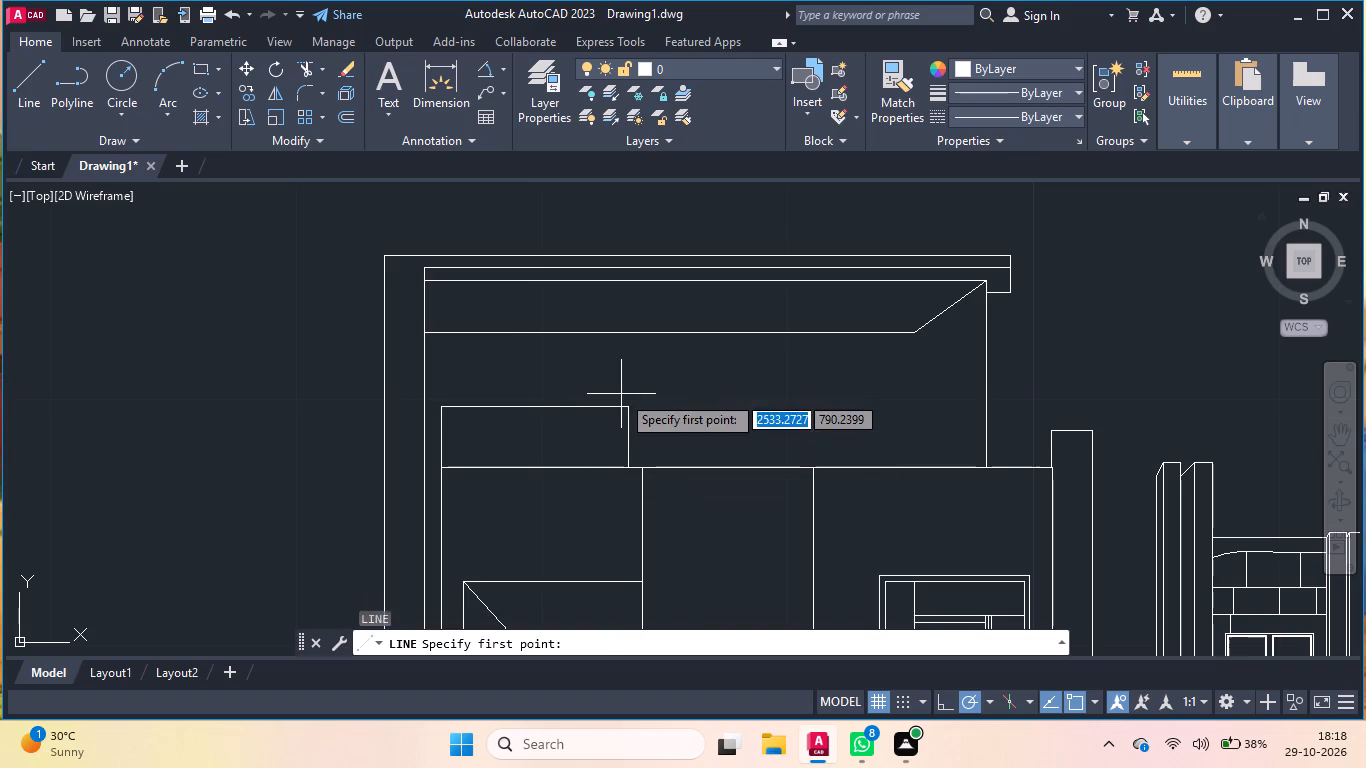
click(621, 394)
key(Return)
Draw a taller block about 10 units wide from the low block's top-right corner: up past the roof's lower line, right, and down to the storey line.
key(Return)
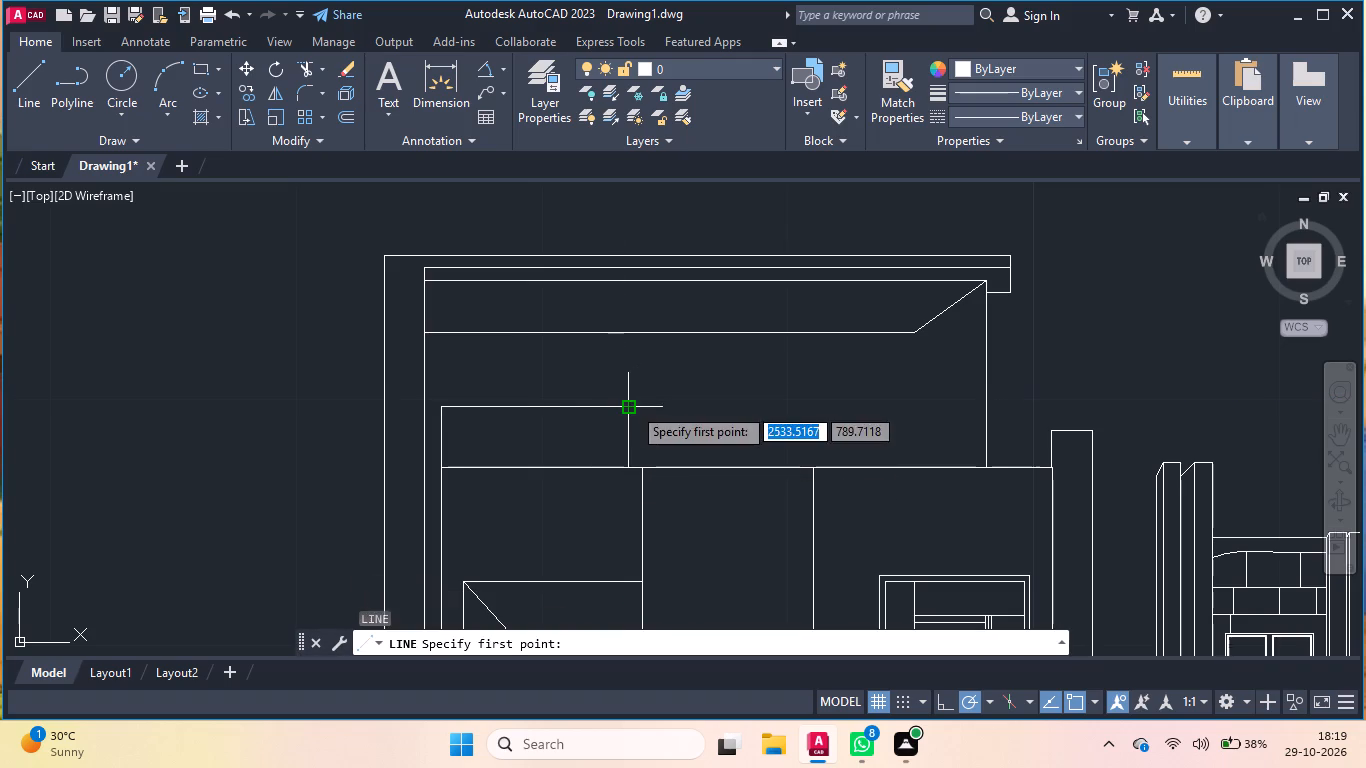
click(630, 408)
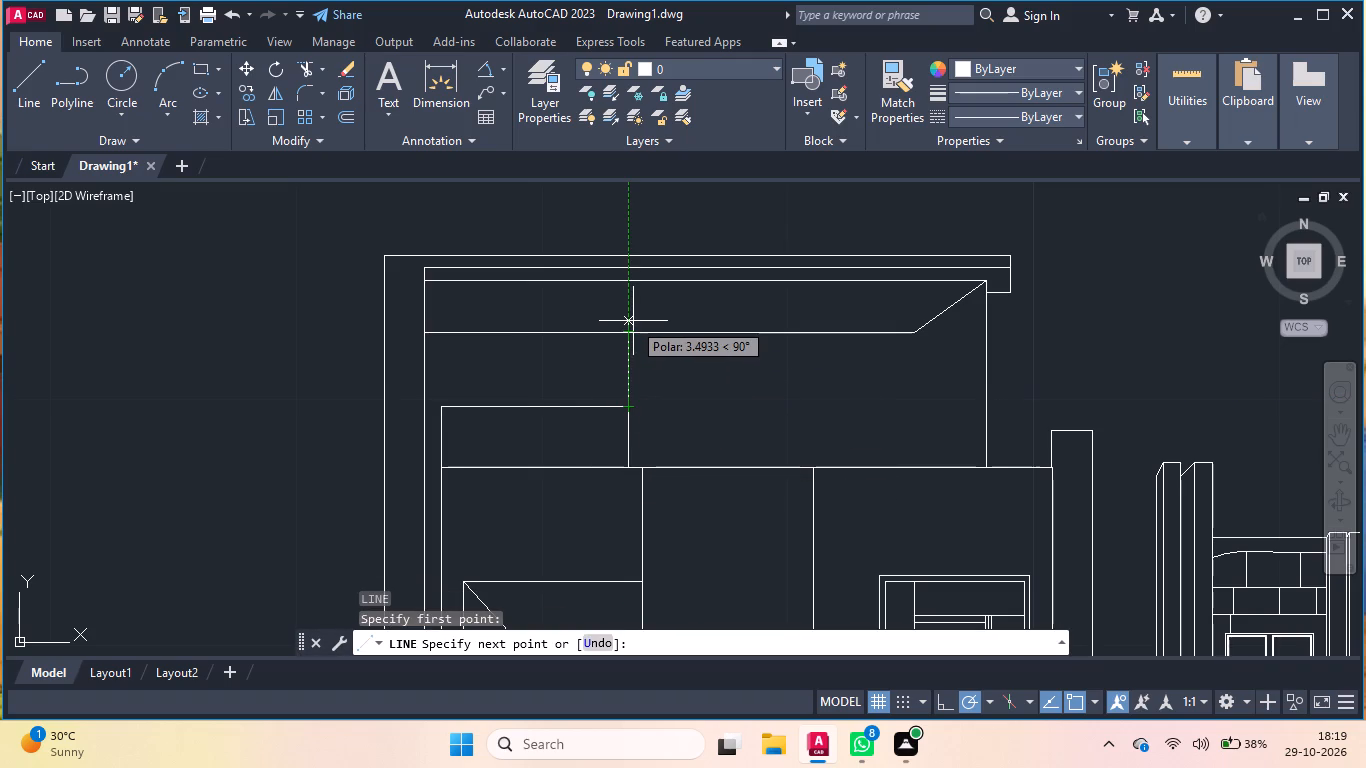
click(630, 323)
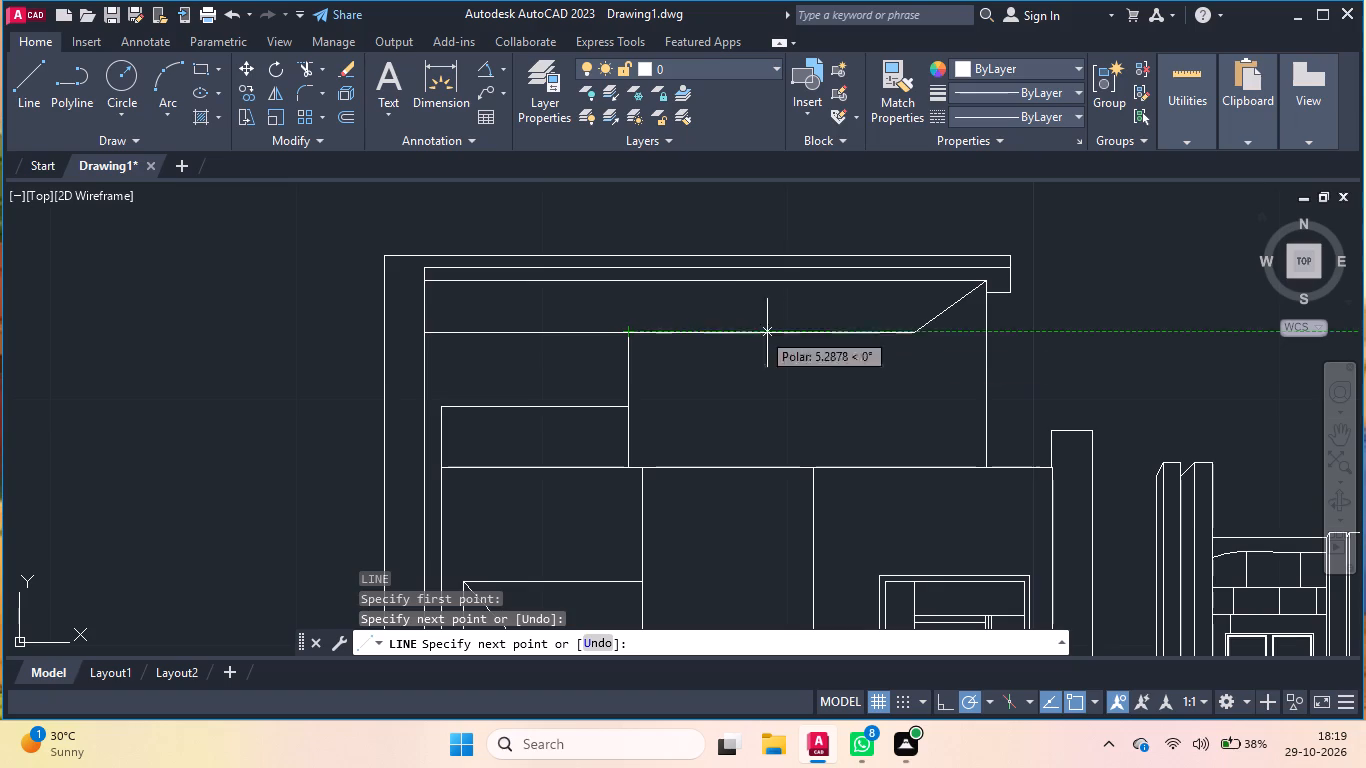
scroll(614, 321, up, 2)
click(637, 324)
scroll(625, 334, down, 3)
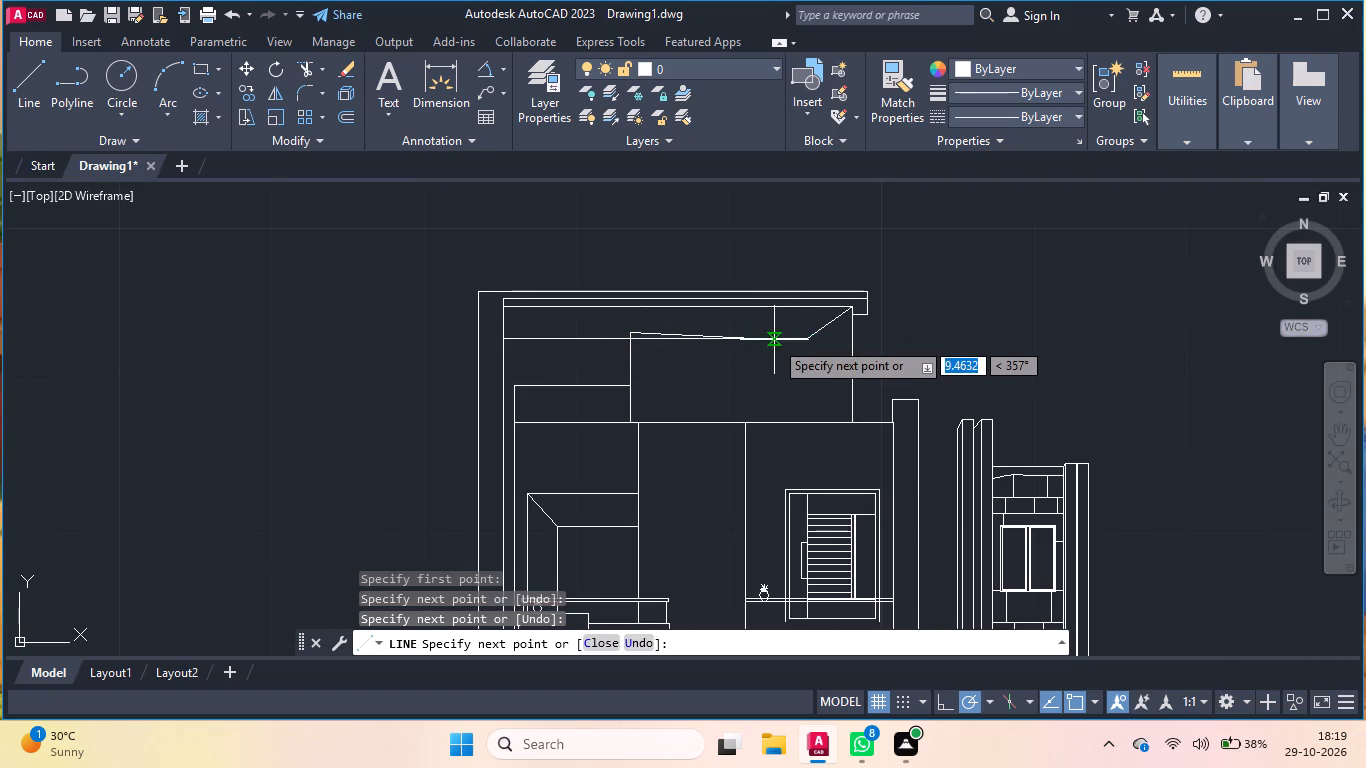
scroll(781, 332, up, 1)
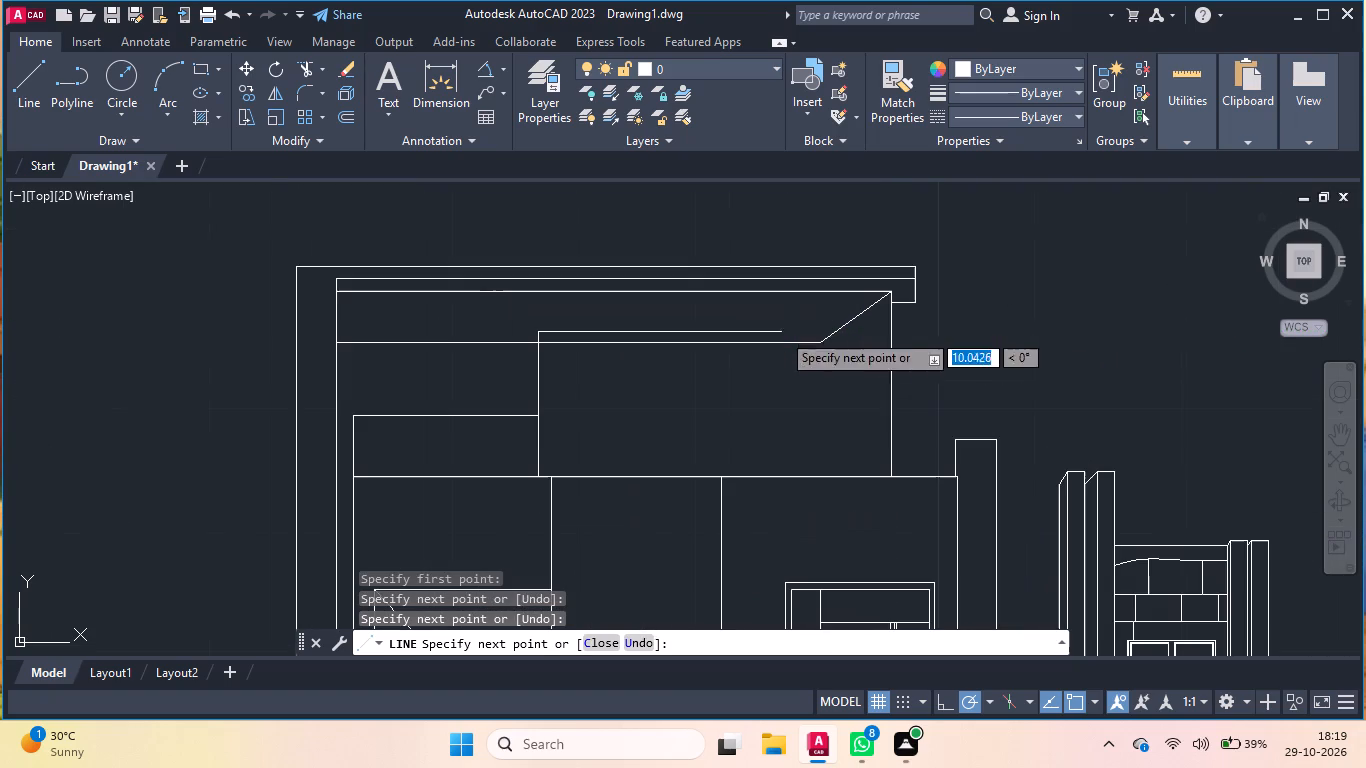
click(781, 332)
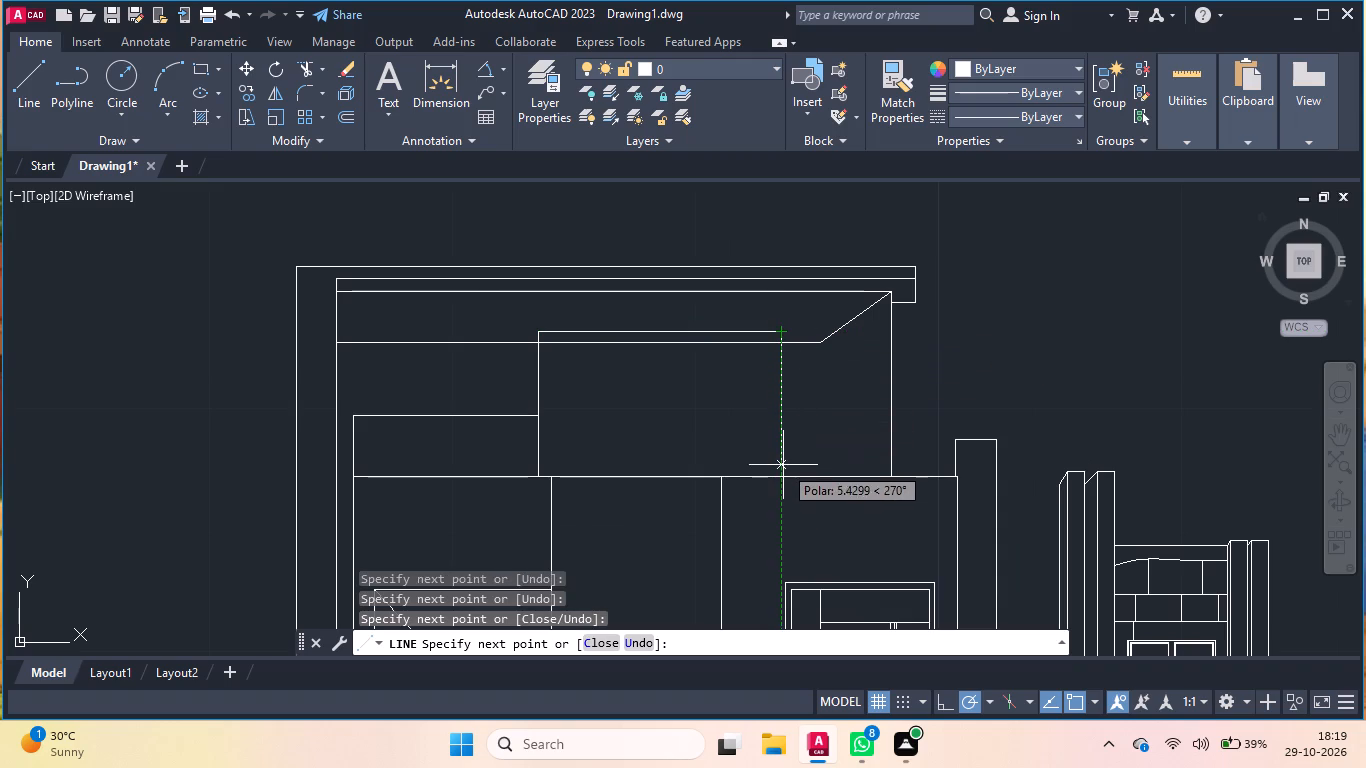
click(782, 472)
key(Return)
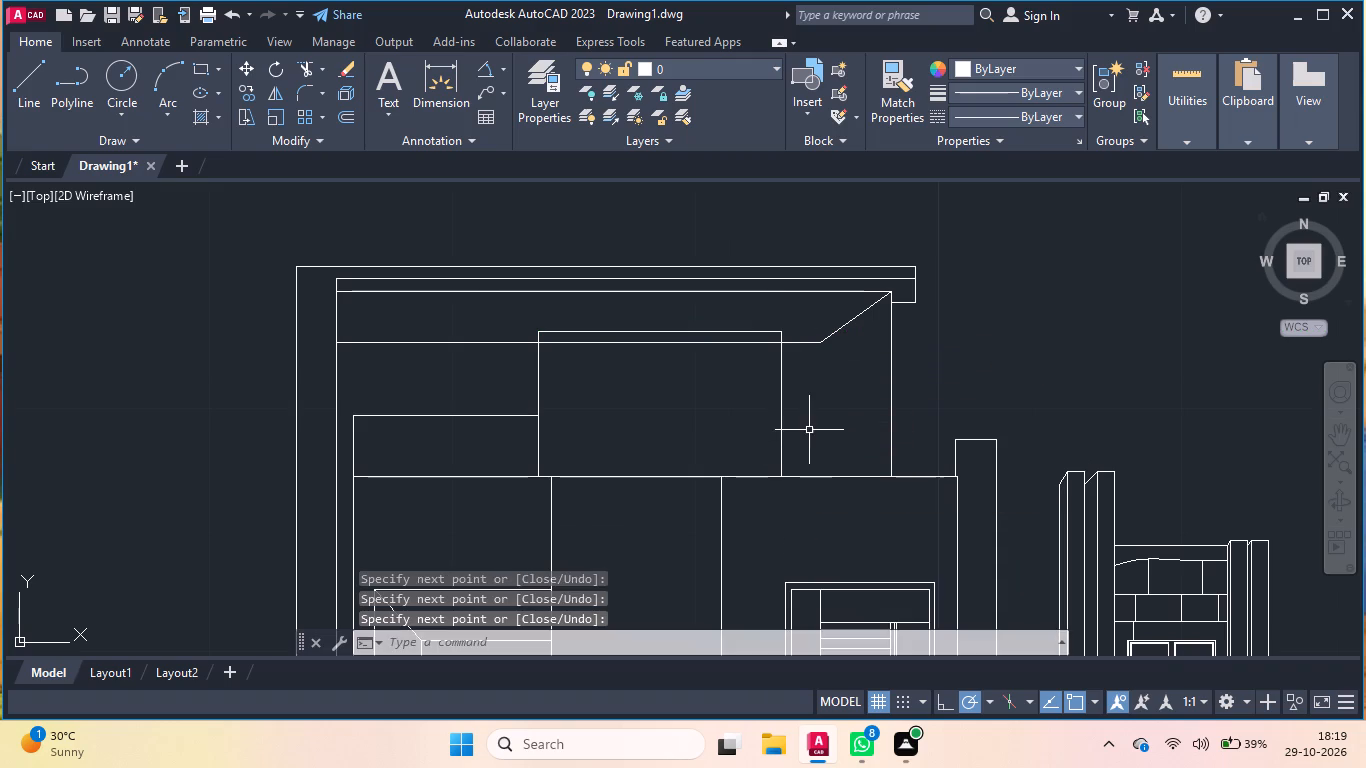
Start another line for the front elevation.
key(Return)
scroll(802, 424, down, 1)
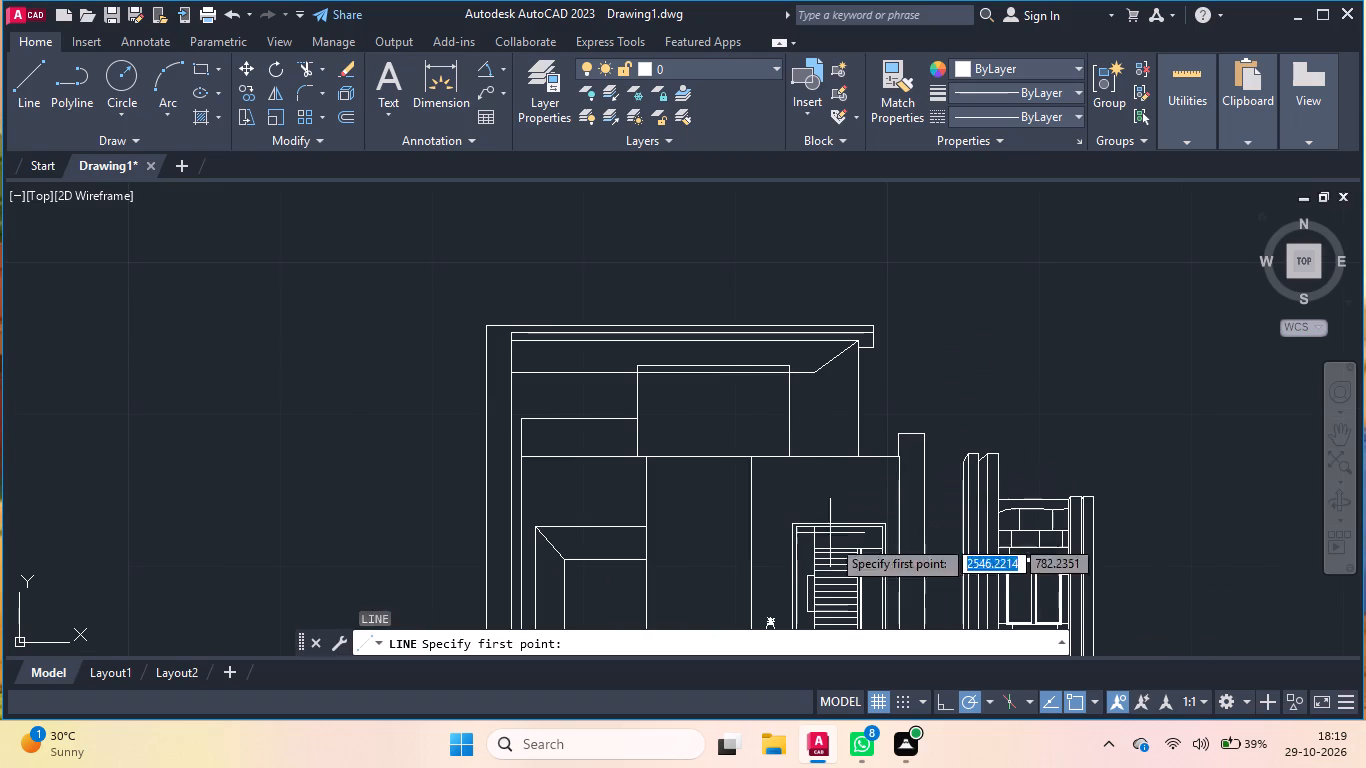
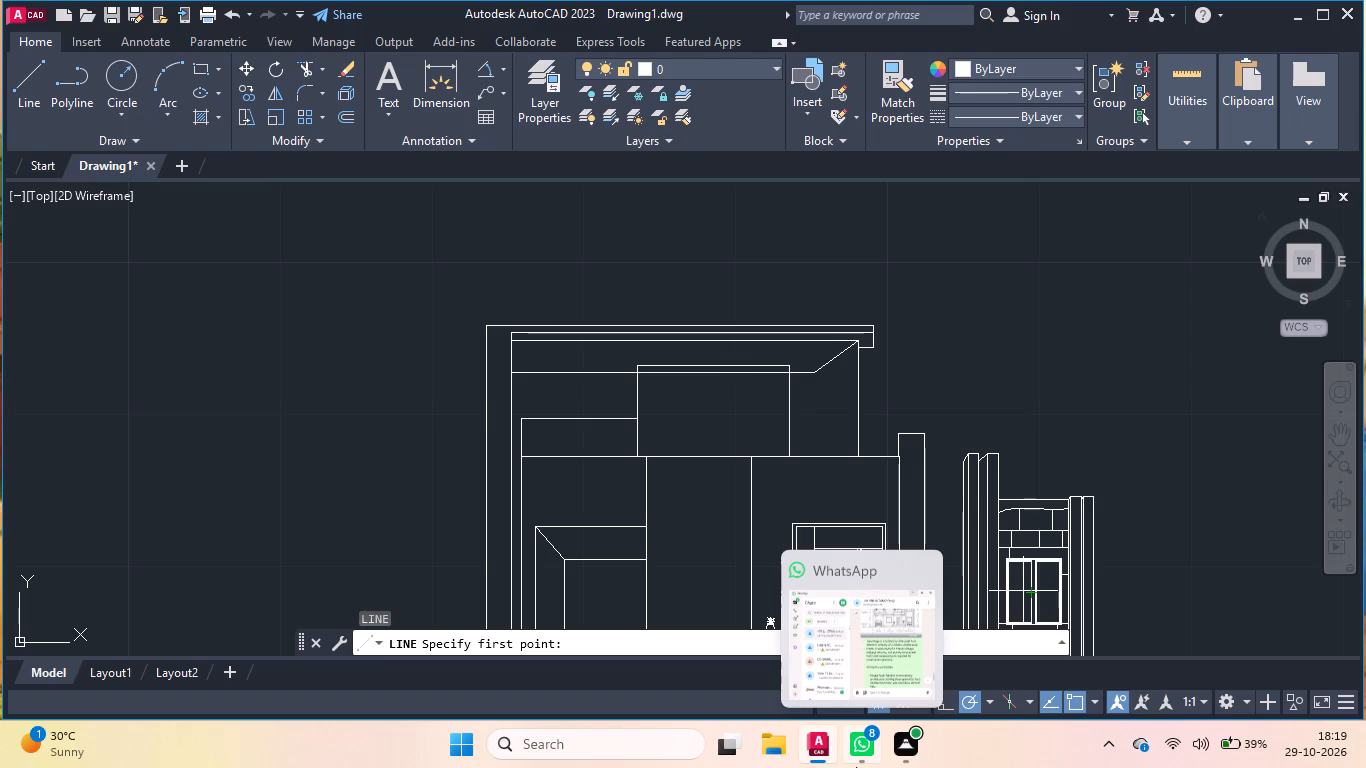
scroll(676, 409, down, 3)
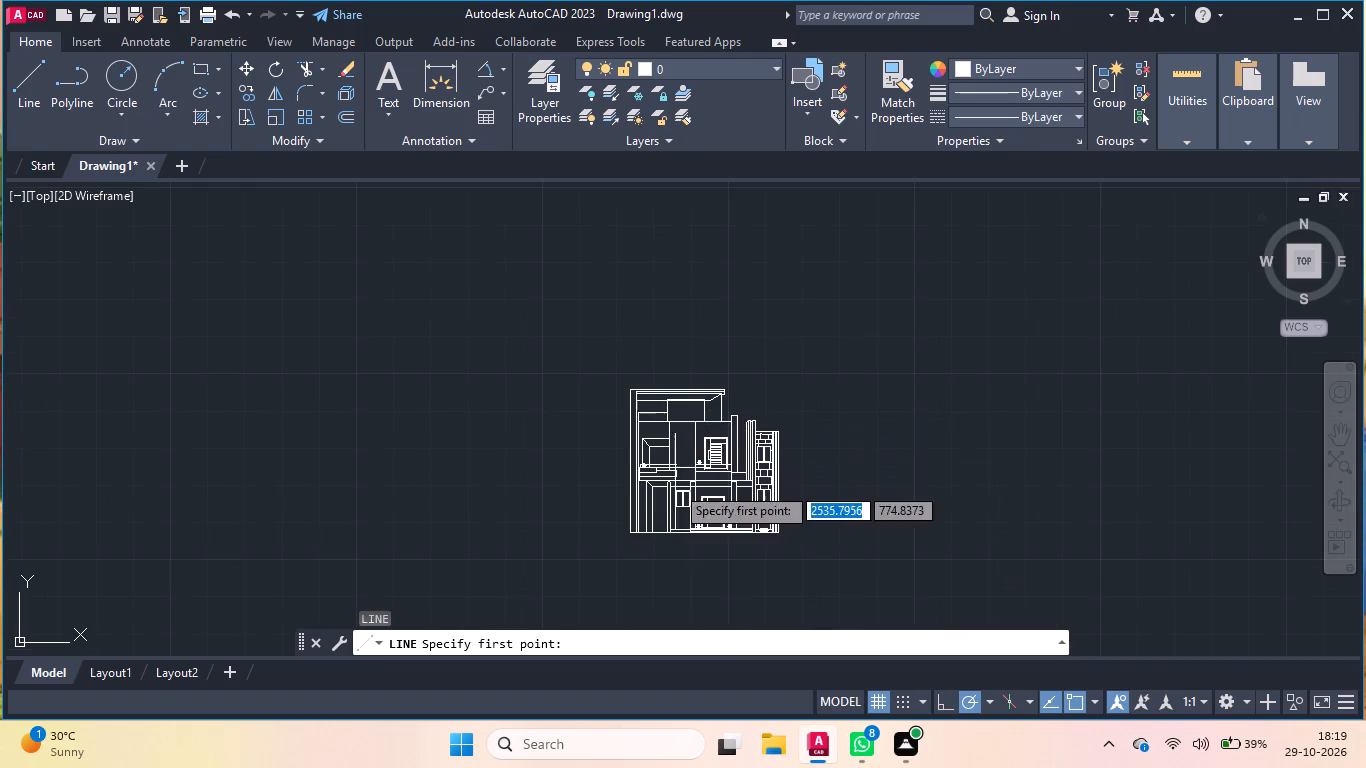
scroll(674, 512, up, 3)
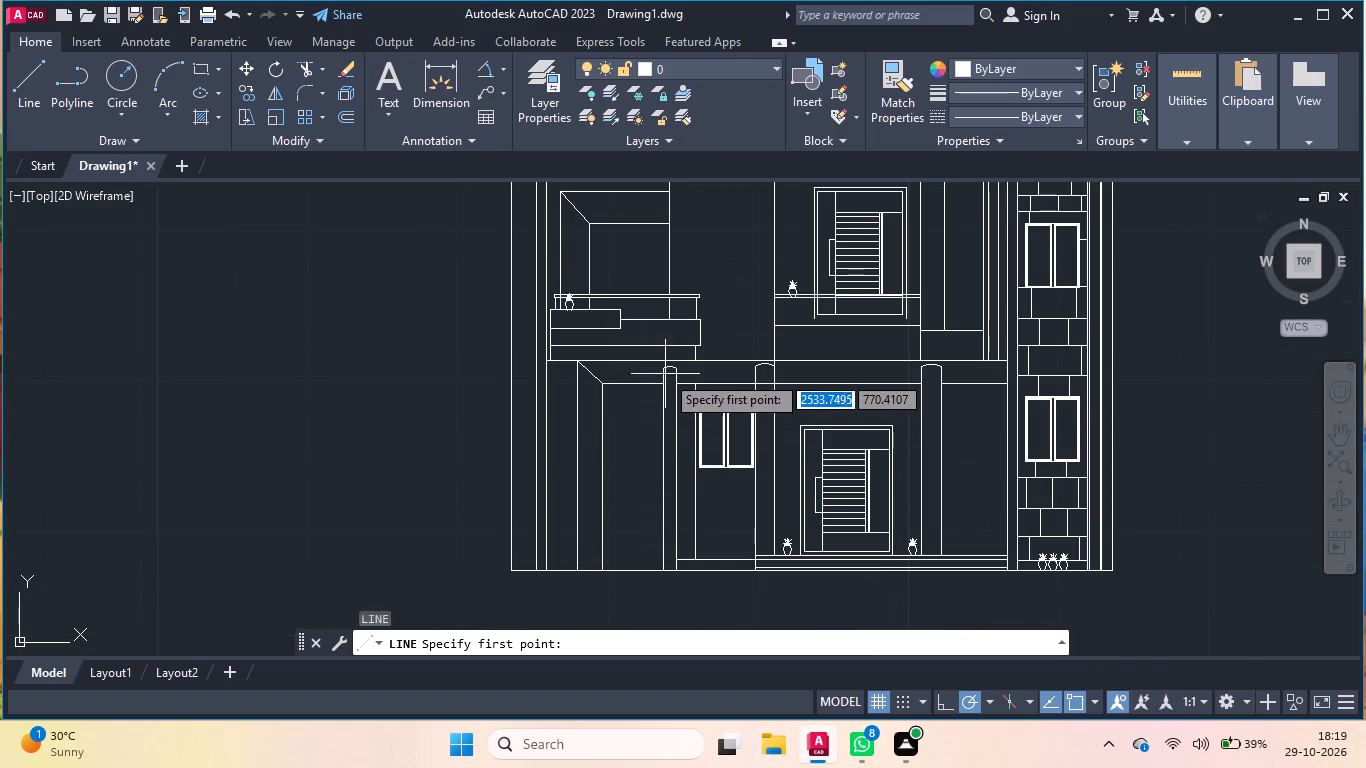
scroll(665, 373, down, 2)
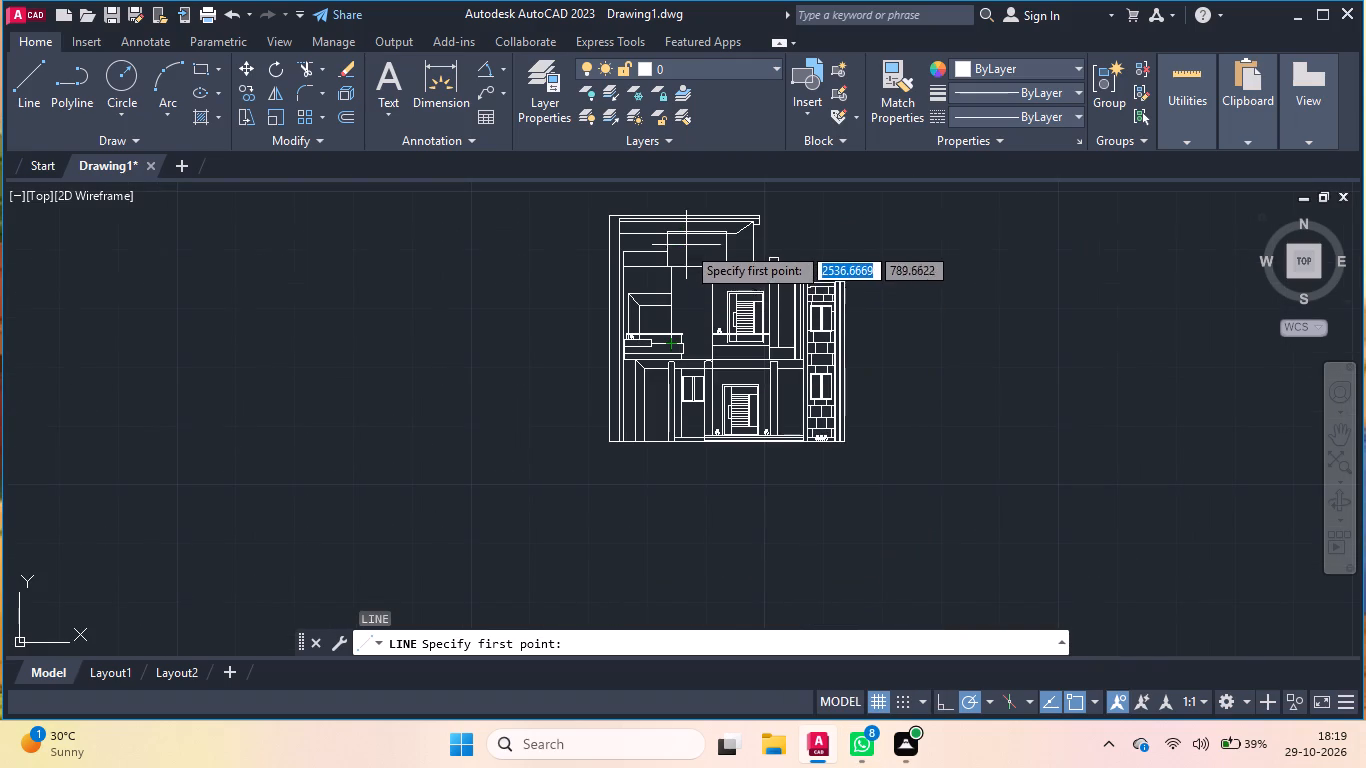
Hatch the taller rooftop block and the wall area directly below it, beside the balcony, with the GRAVEL pattern at scale 1.
scroll(687, 239, up, 1)
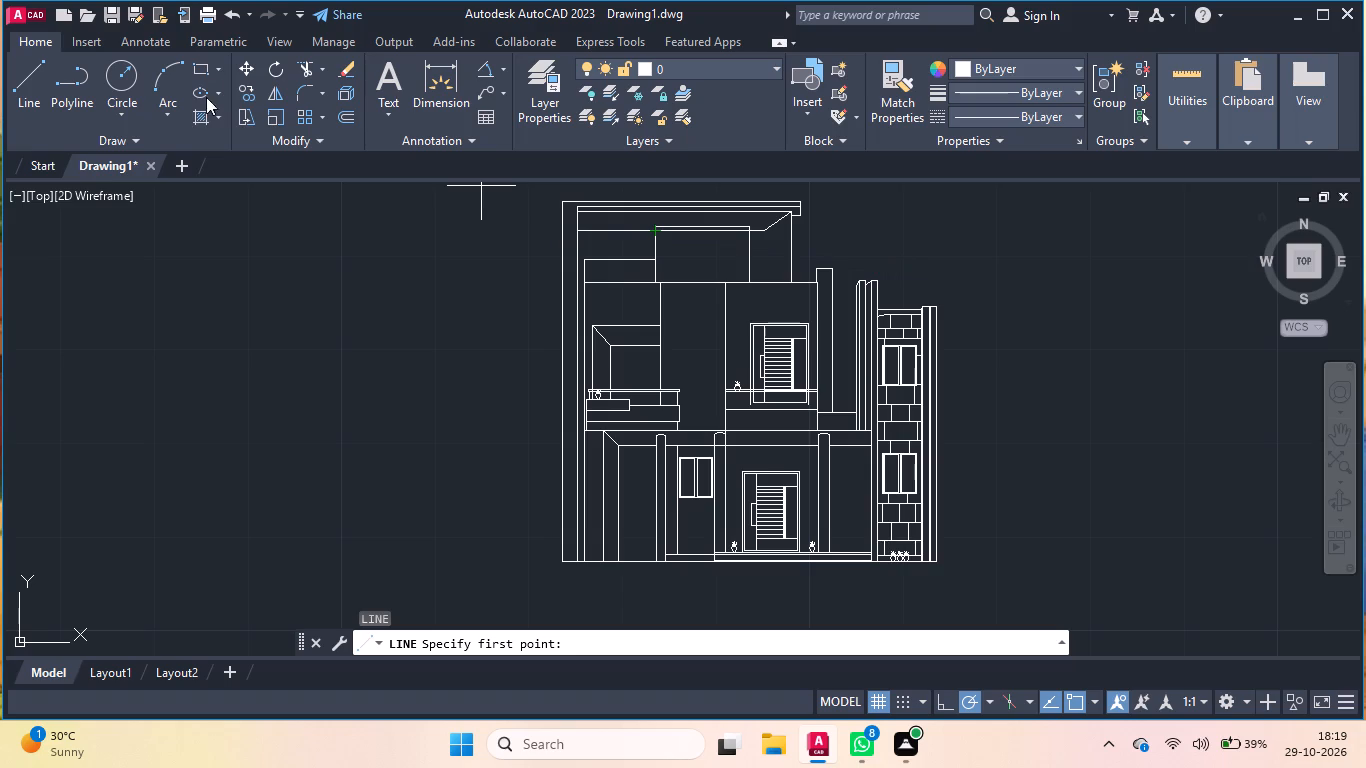
click(198, 115)
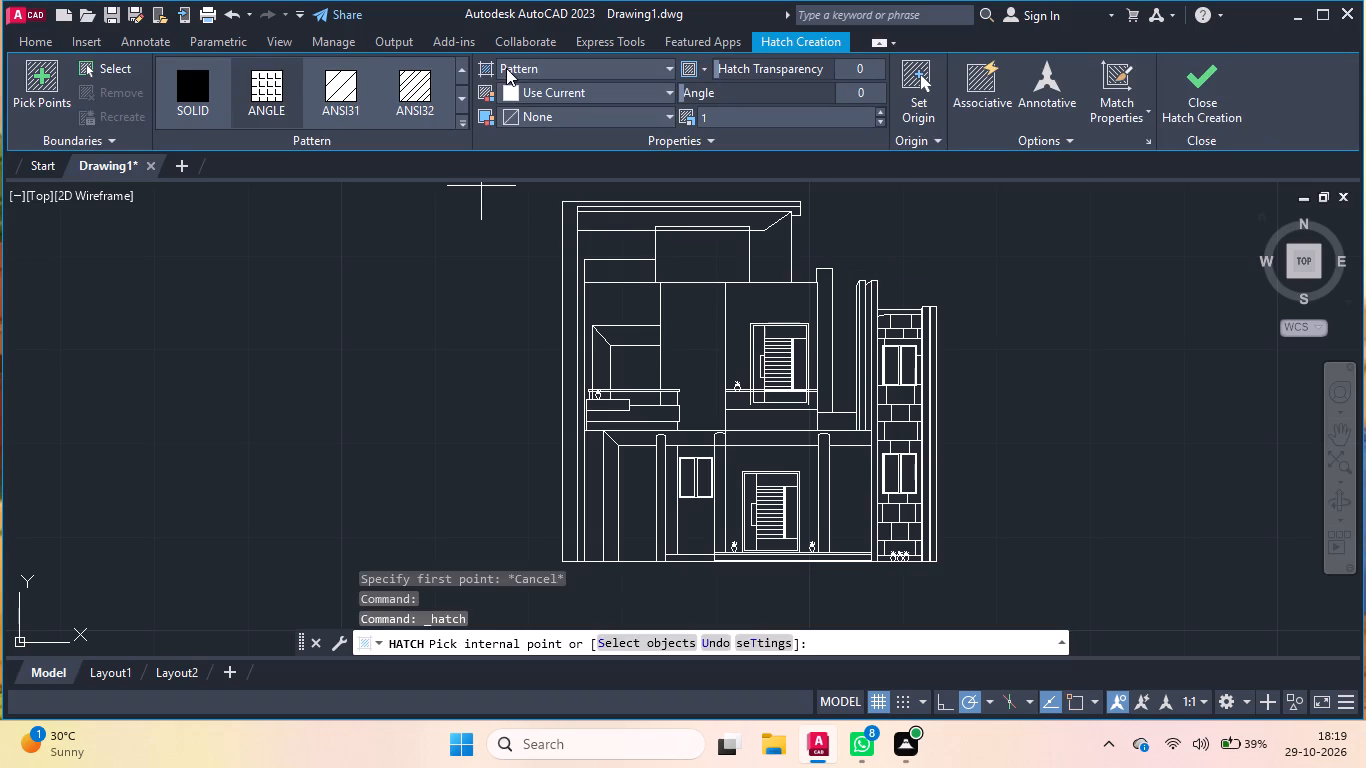
click(459, 121)
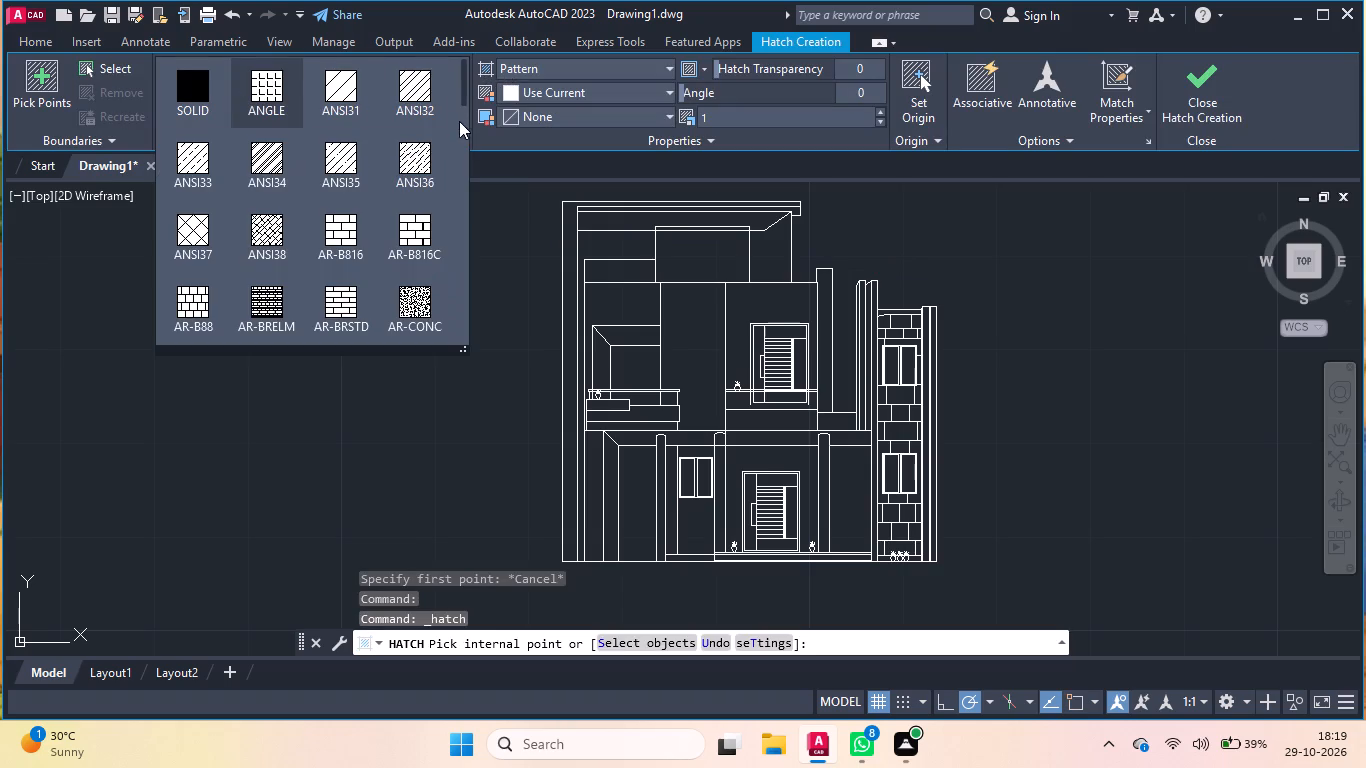
scroll(396, 137, down, 1)
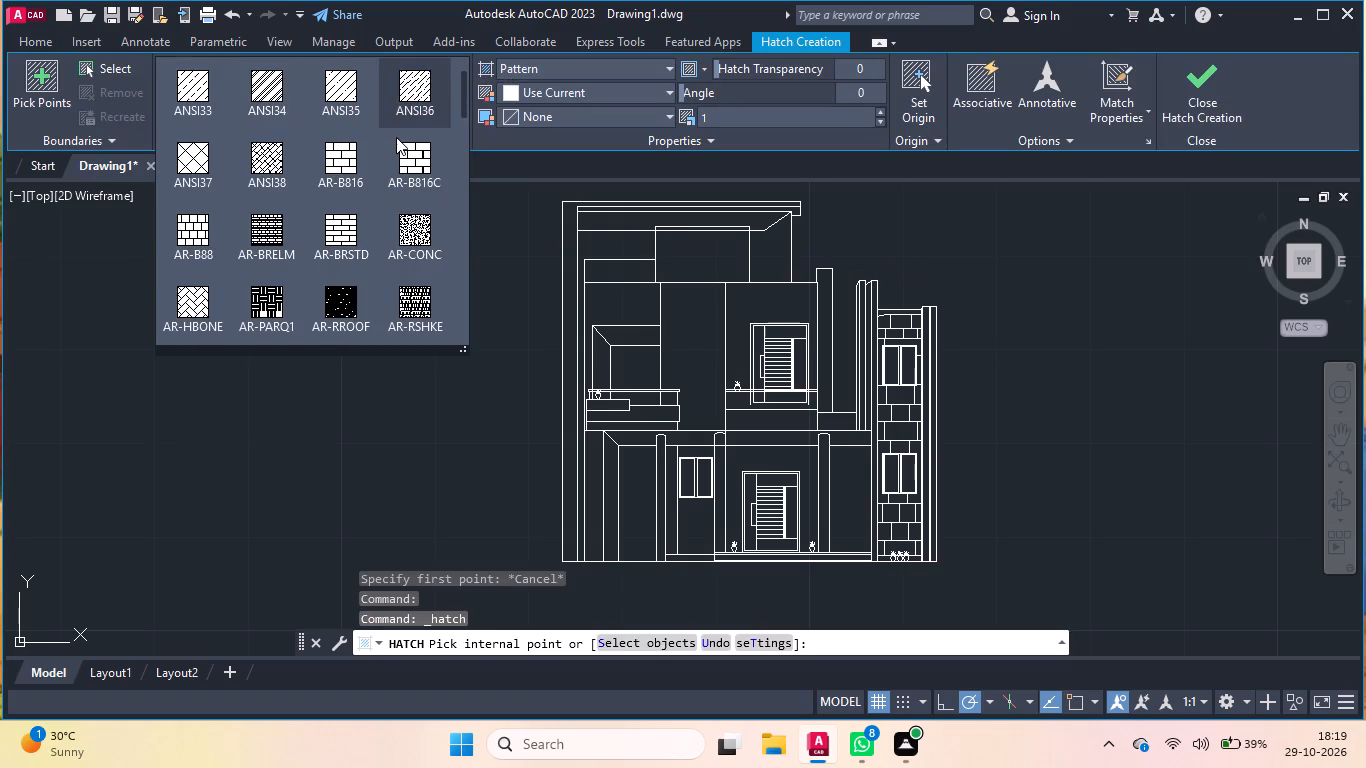
scroll(396, 137, down, 5)
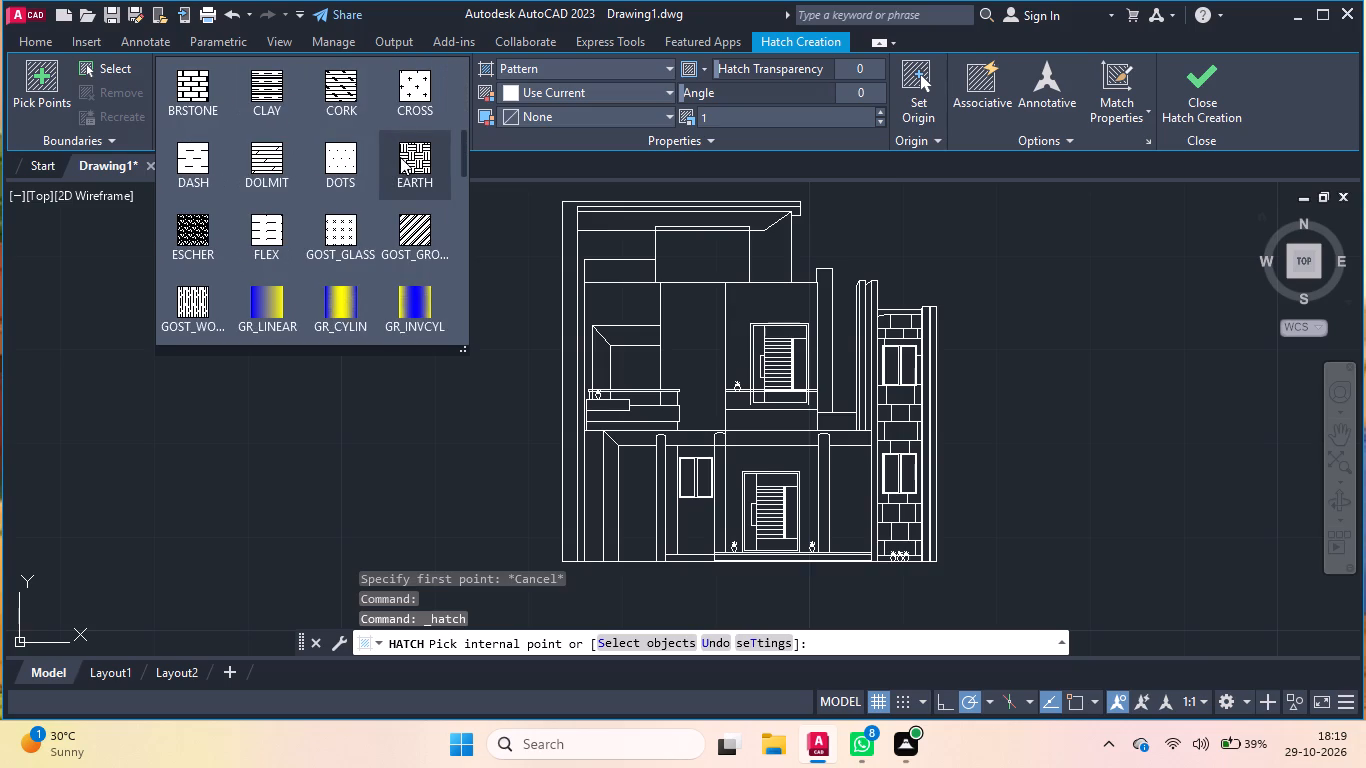
scroll(400, 157, down, 5)
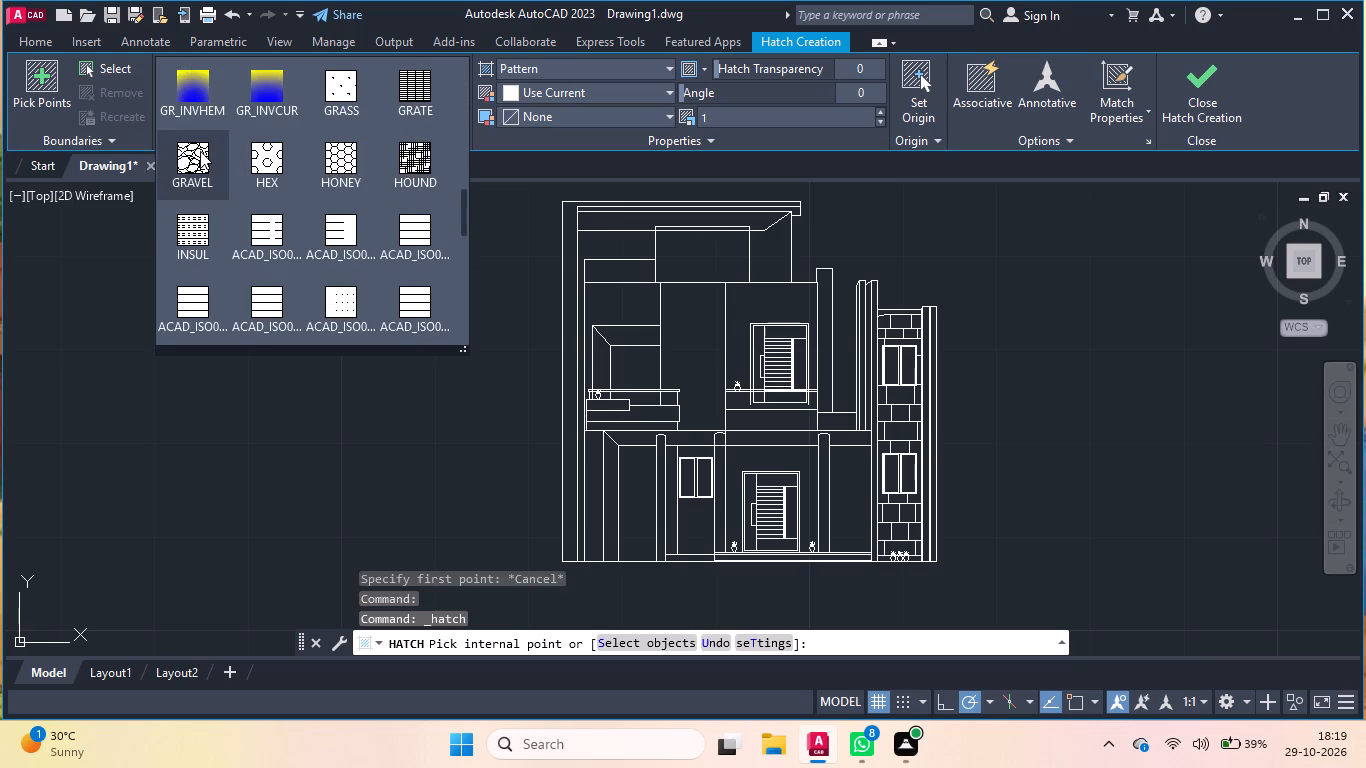
click(200, 151)
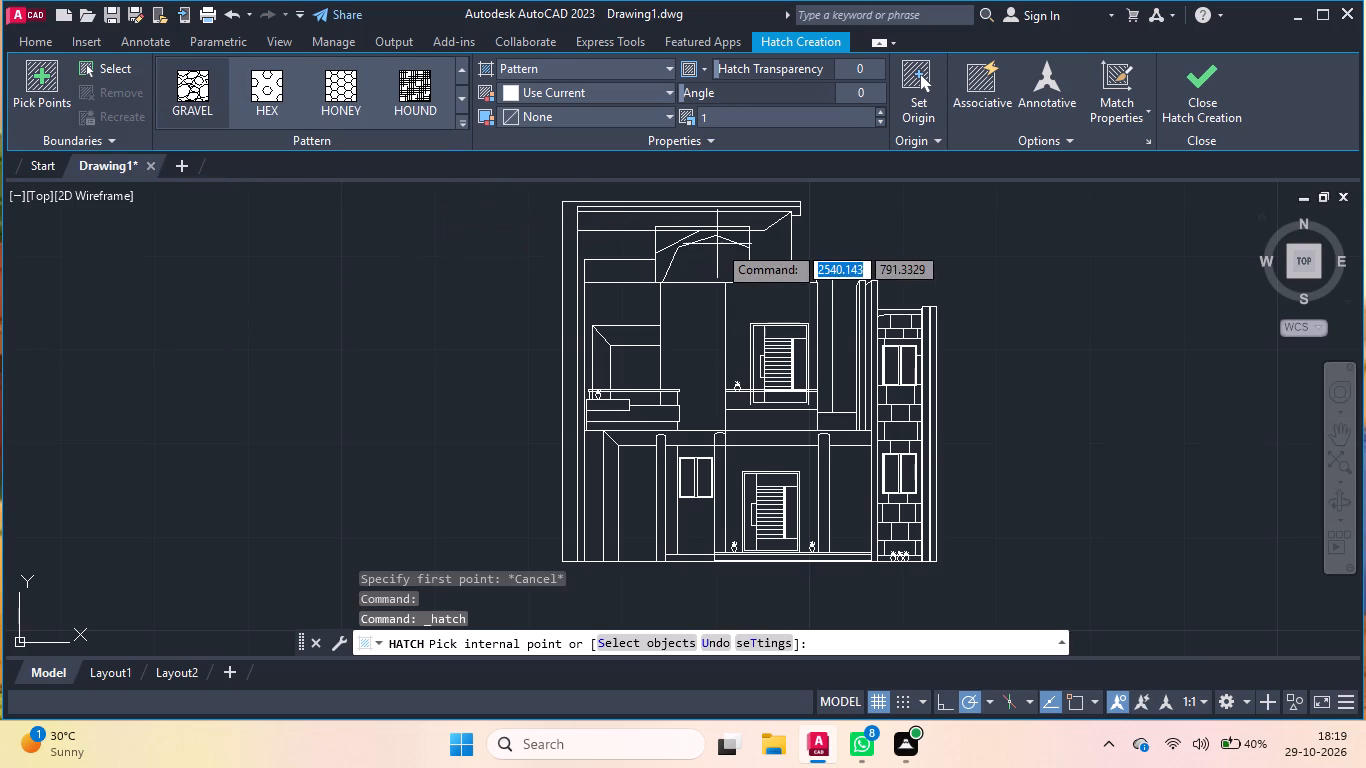
click(704, 253)
click(703, 259)
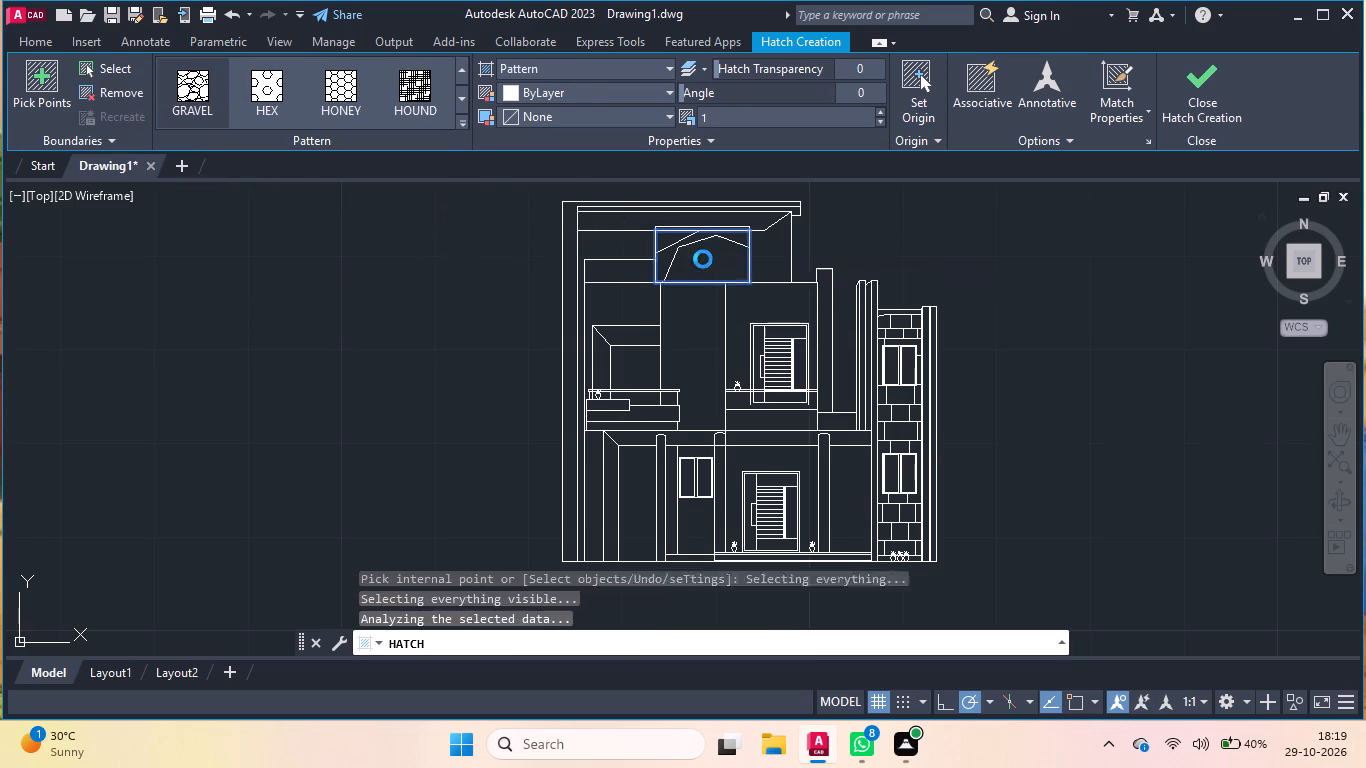
click(683, 334)
click(693, 309)
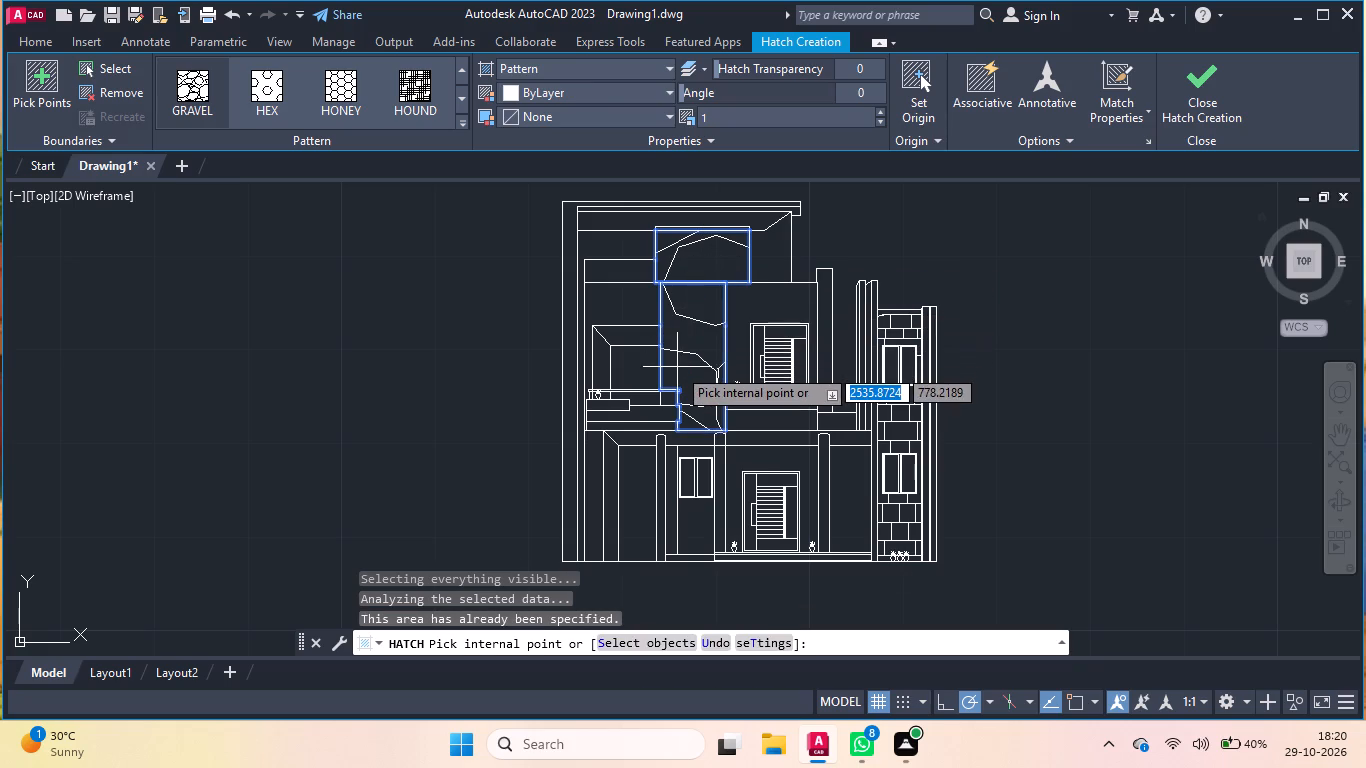
click(677, 367)
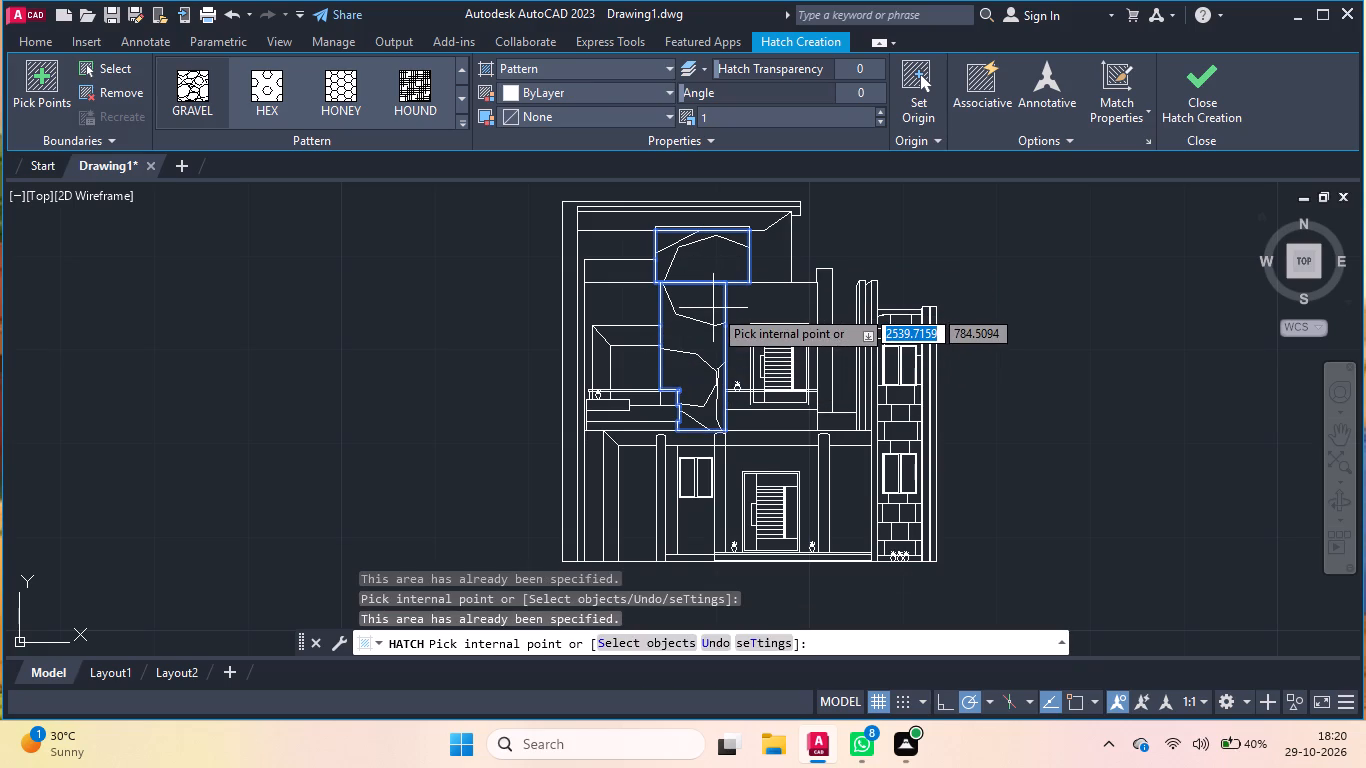
click(1193, 79)
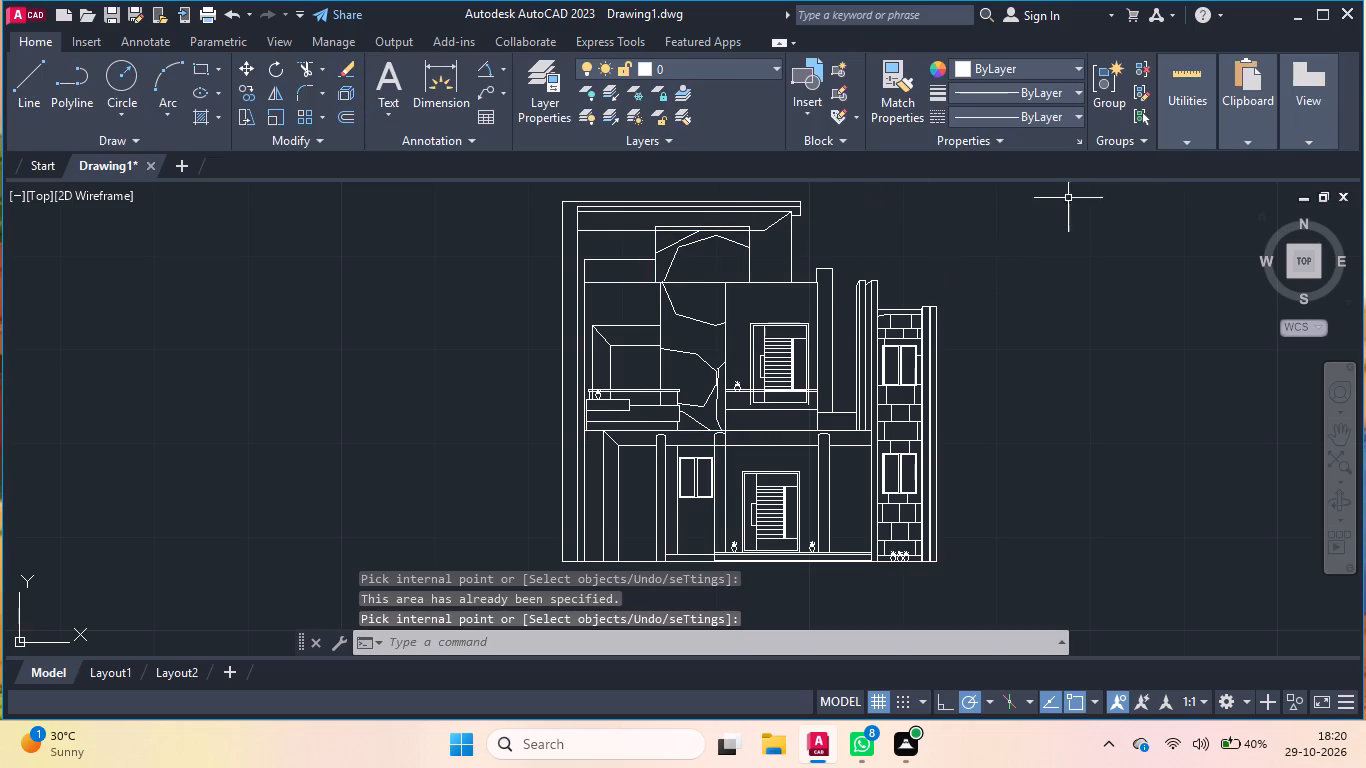
Draw a line from the upper storey's top-right corner slanting about 3 units down-left, continuing horizontally left to the hatched wall's edge.
key(l)
key(Return)
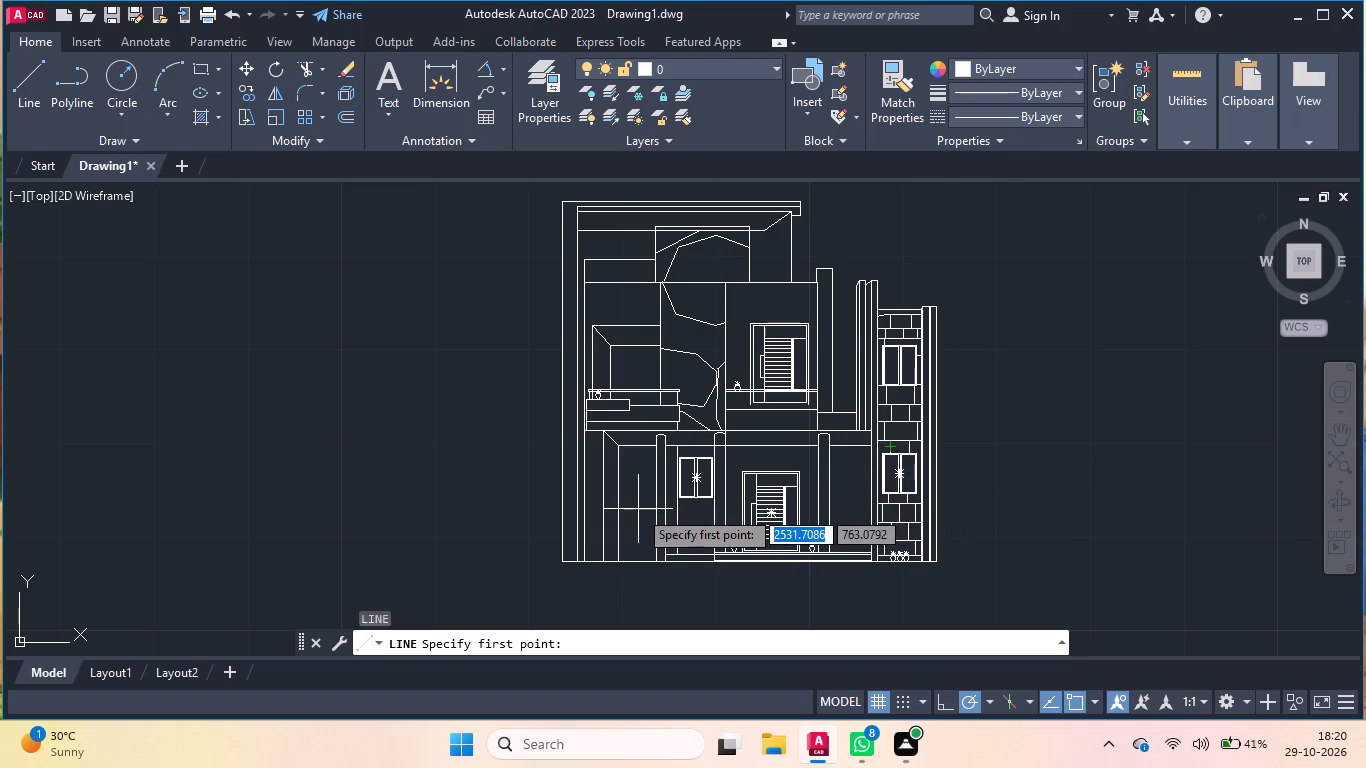
scroll(638, 509, up, 2)
scroll(638, 509, down, 1)
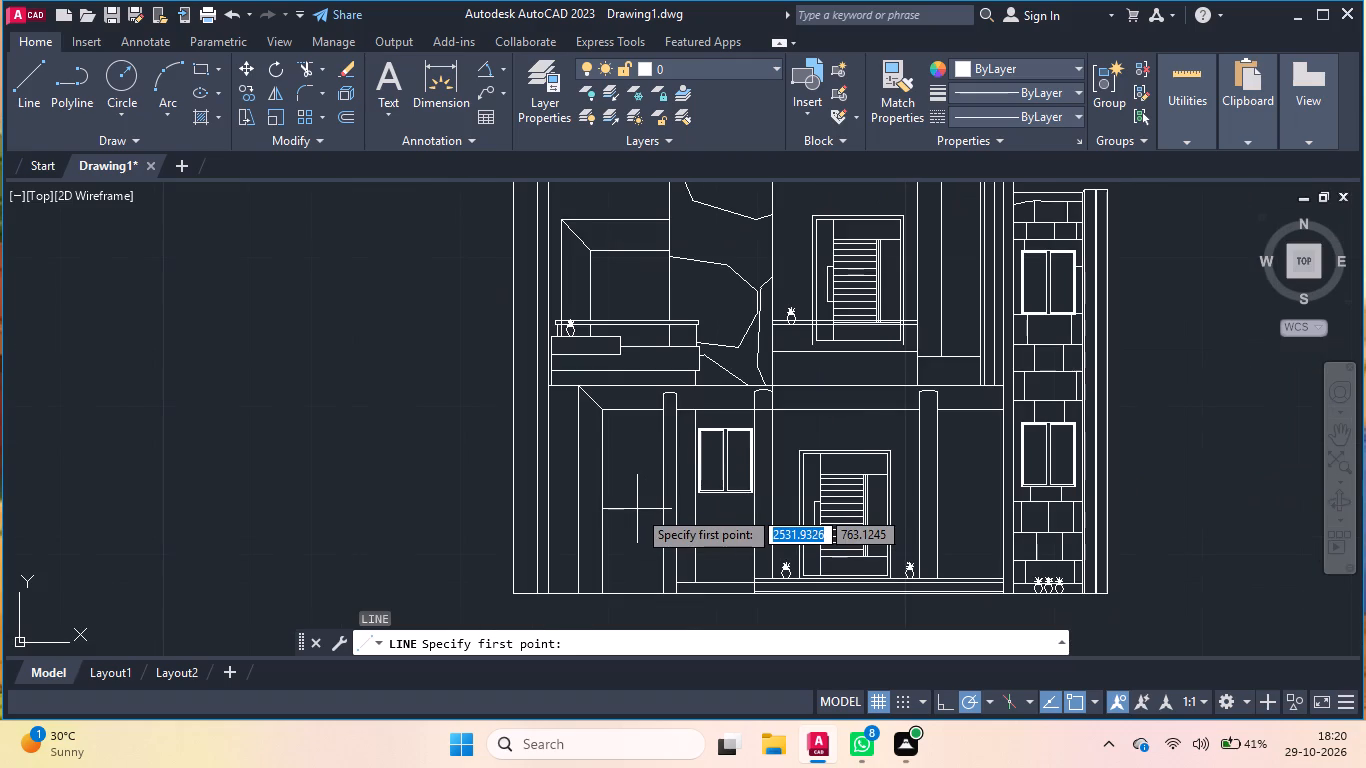
scroll(637, 509, down, 2)
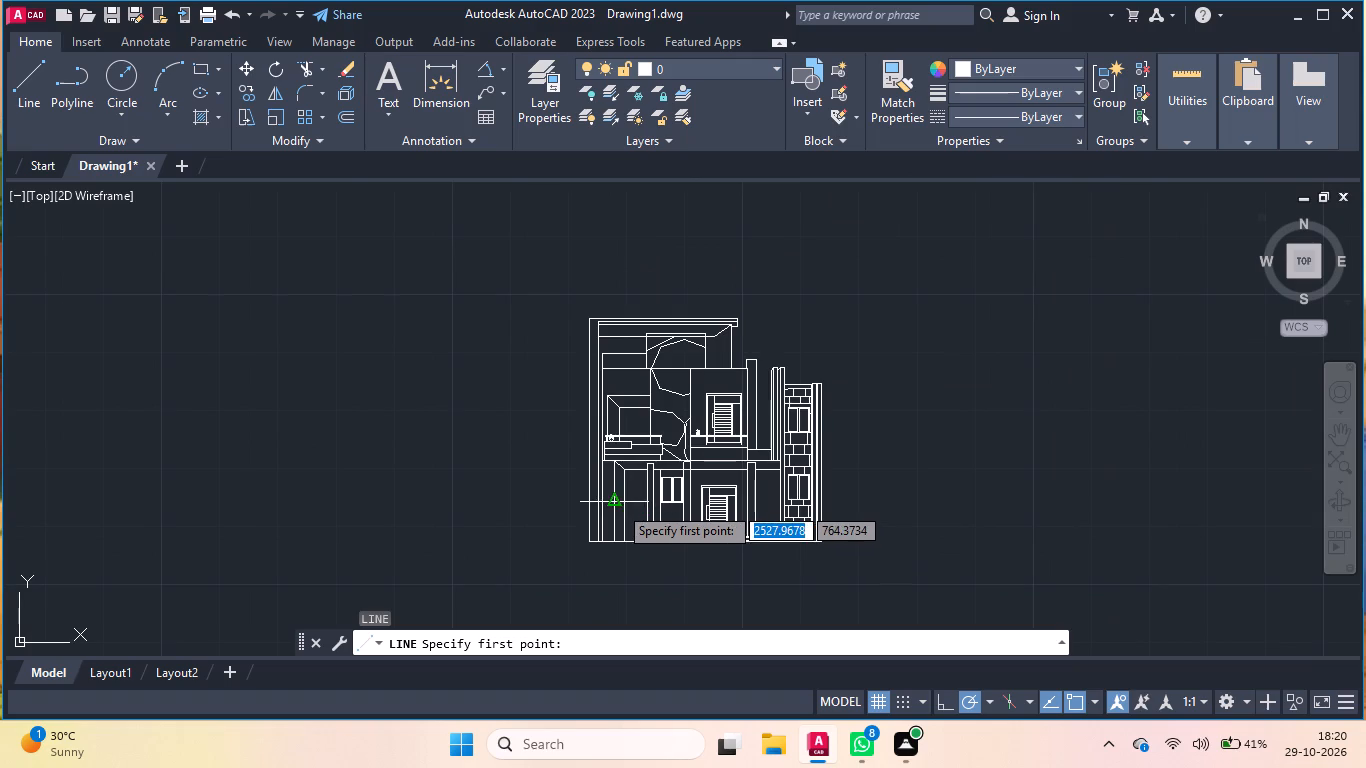
scroll(618, 505, up, 2)
scroll(618, 505, down, 3)
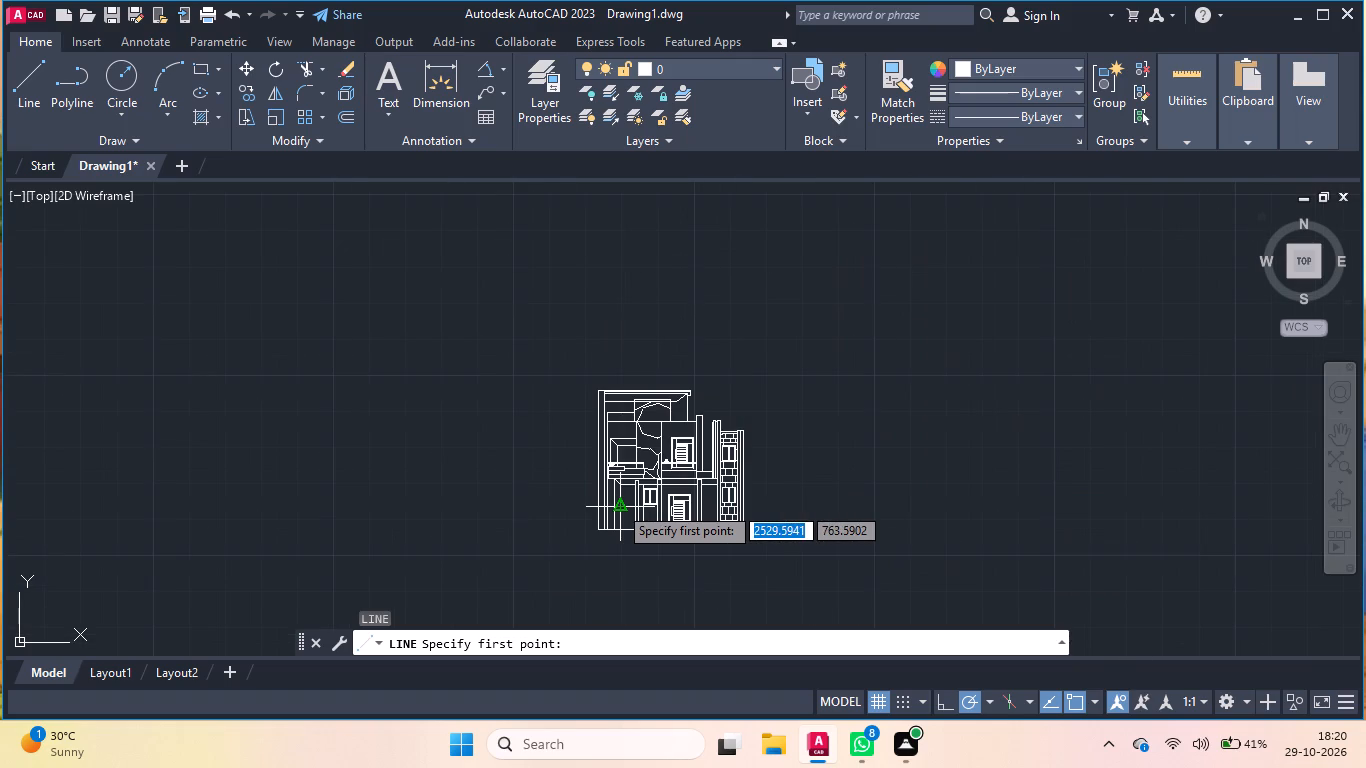
scroll(618, 505, up, 2)
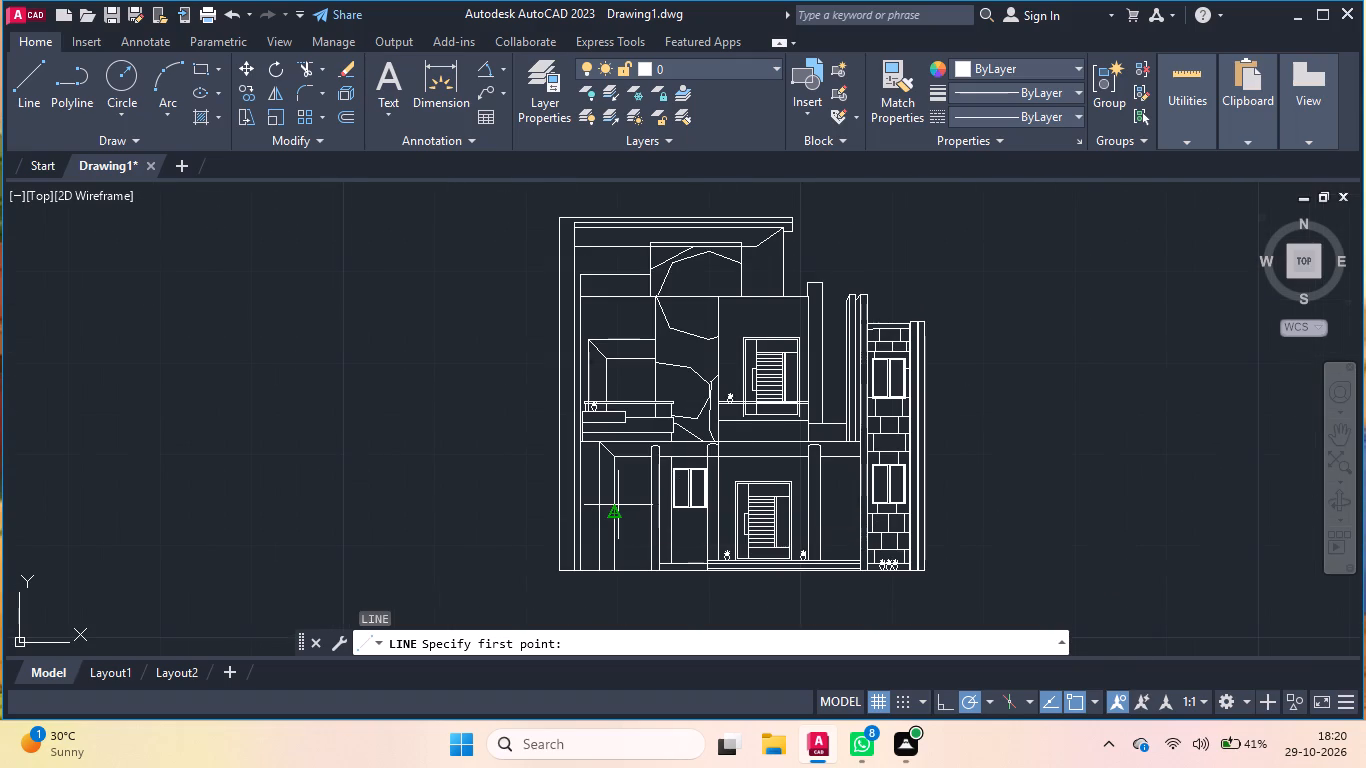
scroll(565, 596, up, 1)
scroll(565, 596, down, 1)
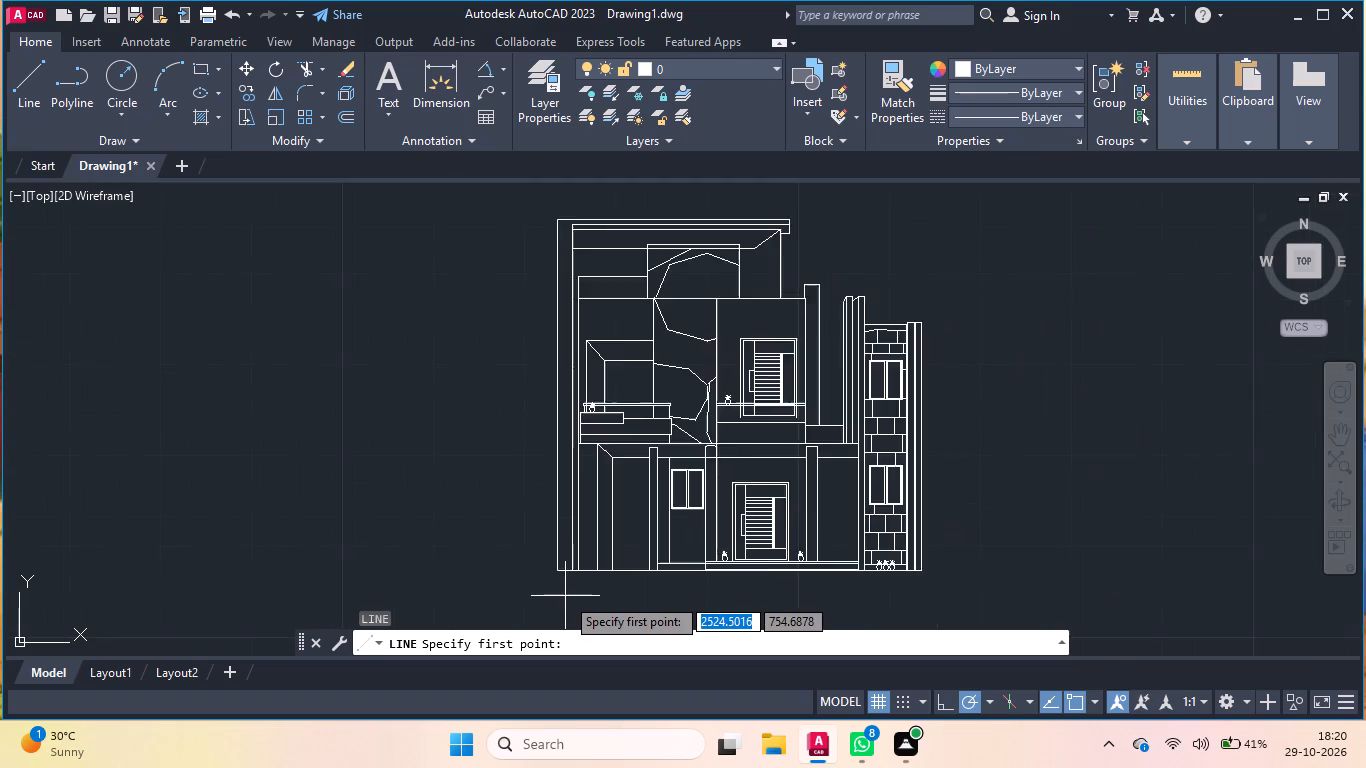
scroll(565, 596, down, 1)
scroll(823, 420, down, 1)
scroll(770, 503, up, 1)
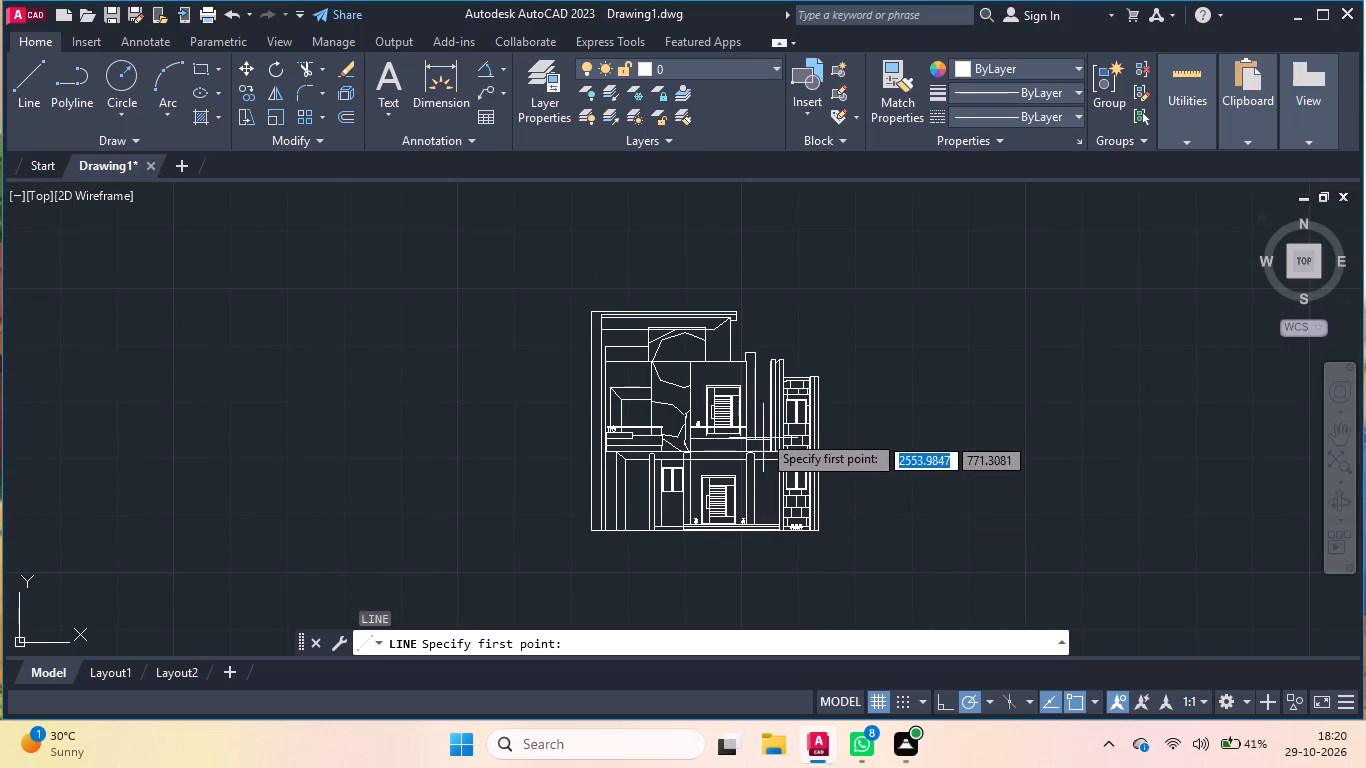
scroll(755, 386, up, 3)
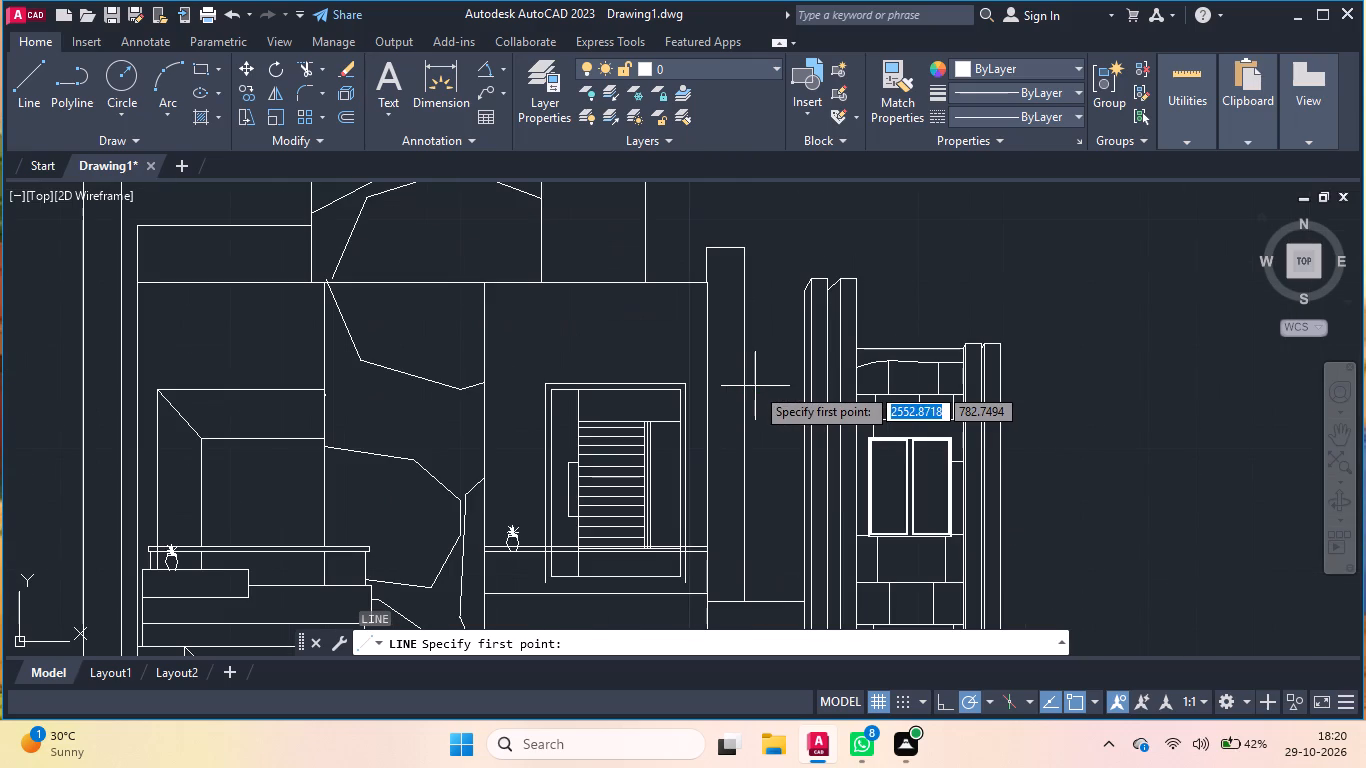
click(704, 277)
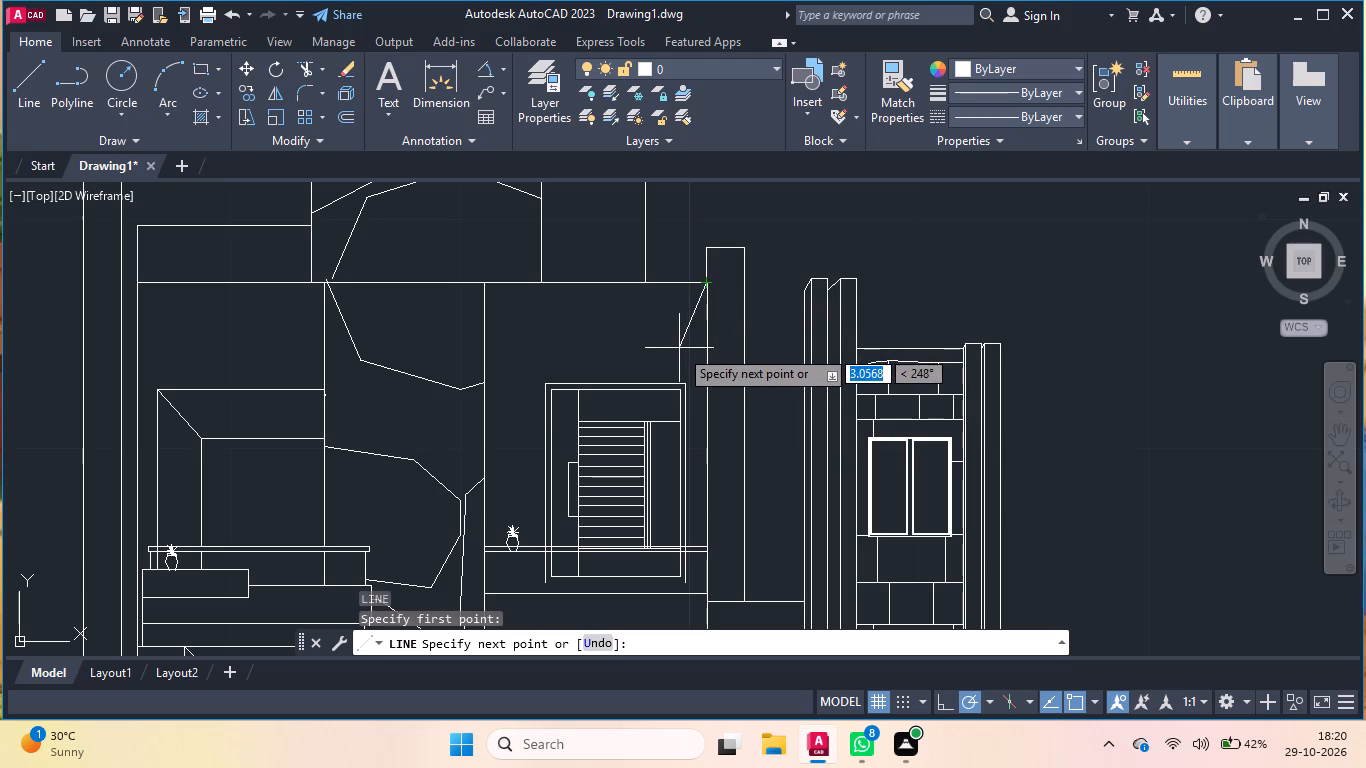
click(674, 349)
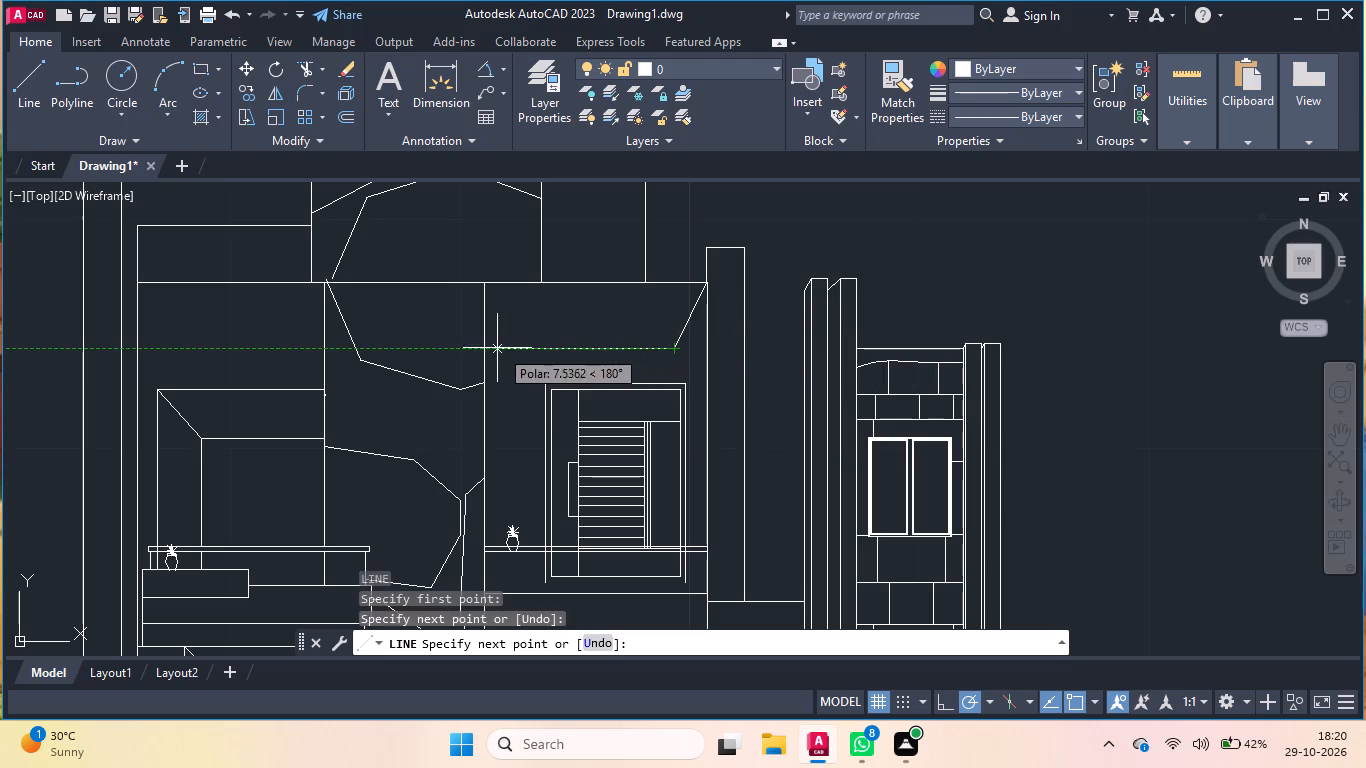
click(490, 348)
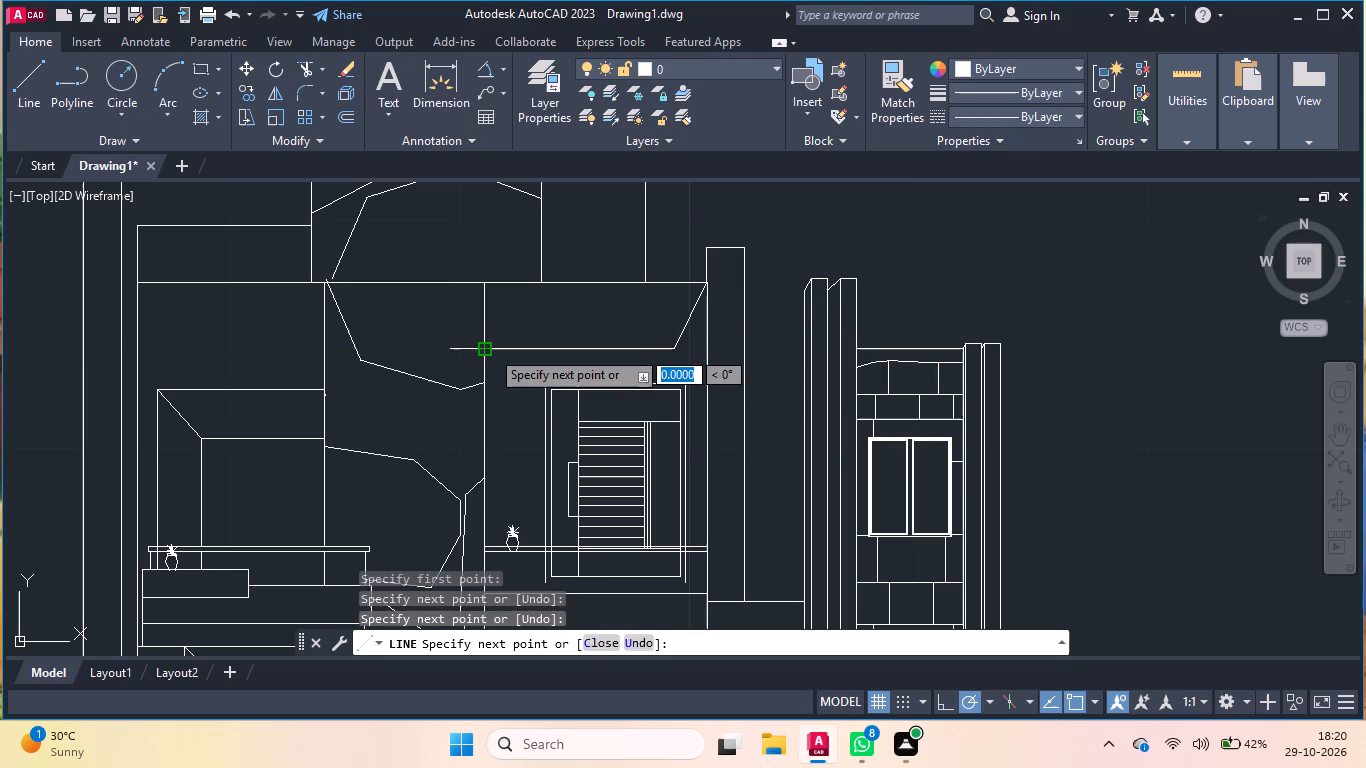
key(Return)
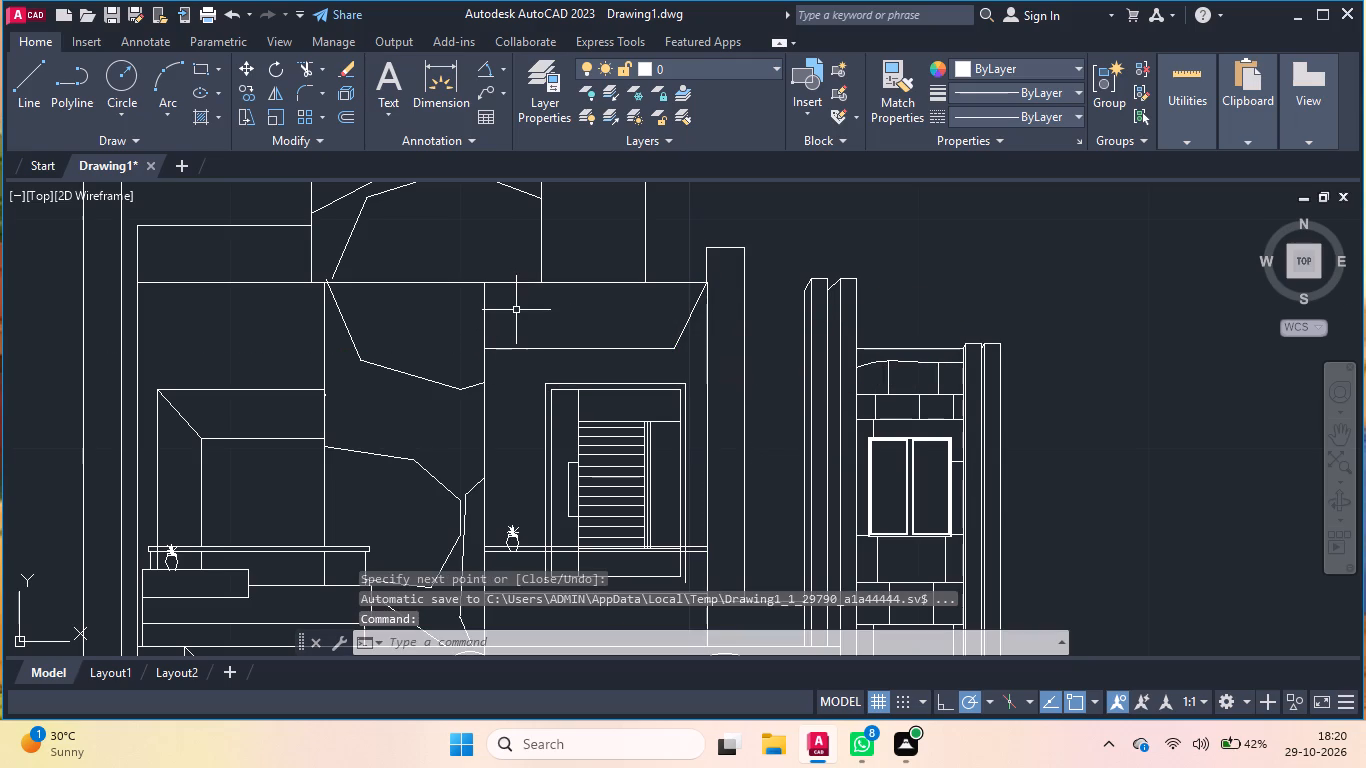
Draw a small circle in the lower left corner of the slanted band above the upper-storey door.
click(119, 73)
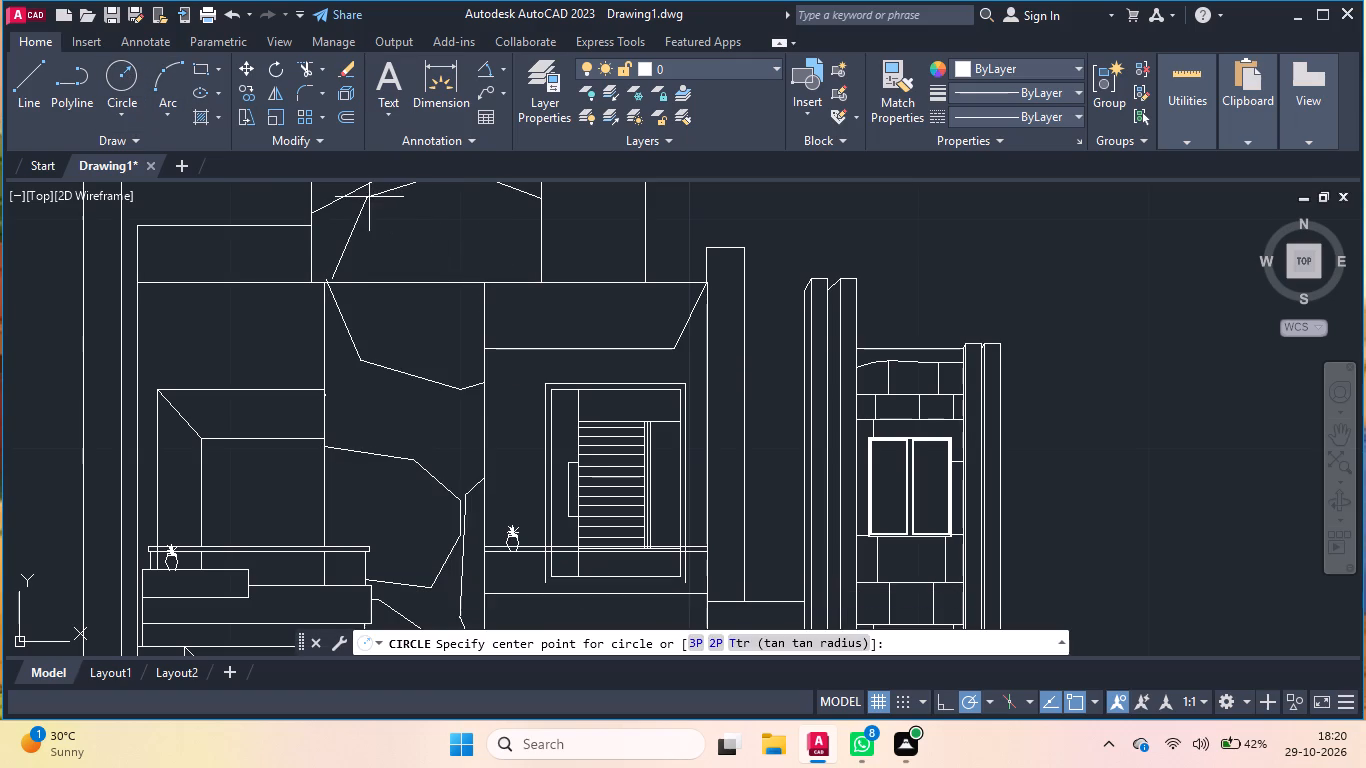
scroll(530, 306, up, 2)
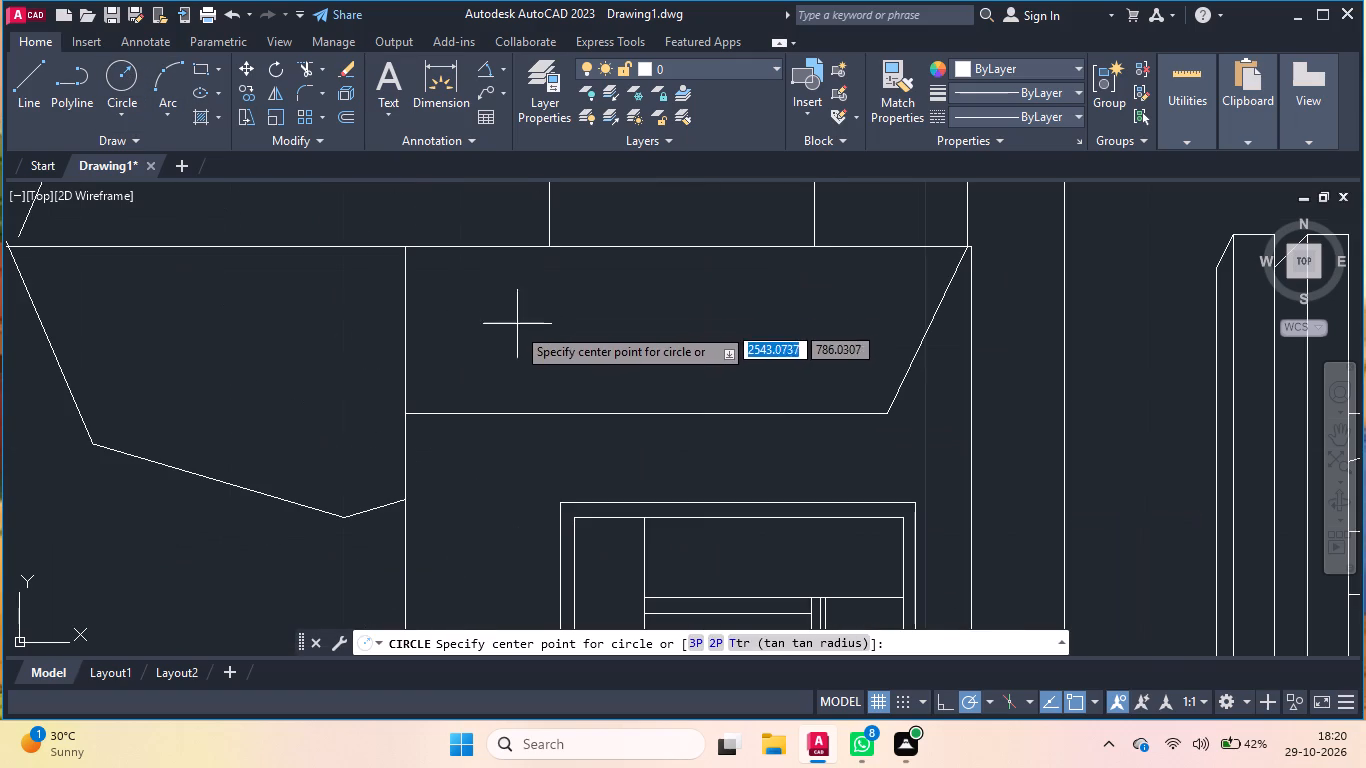
click(437, 388)
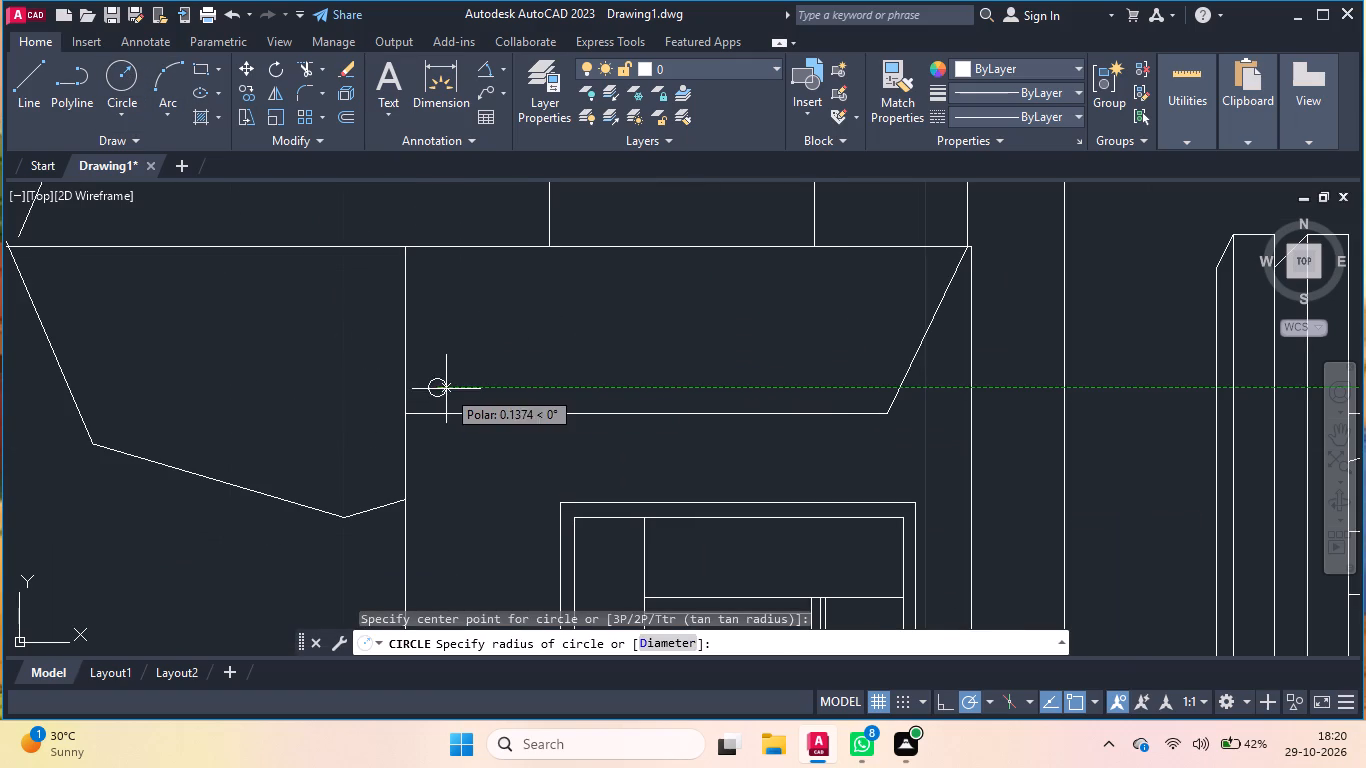
click(450, 391)
click(450, 391)
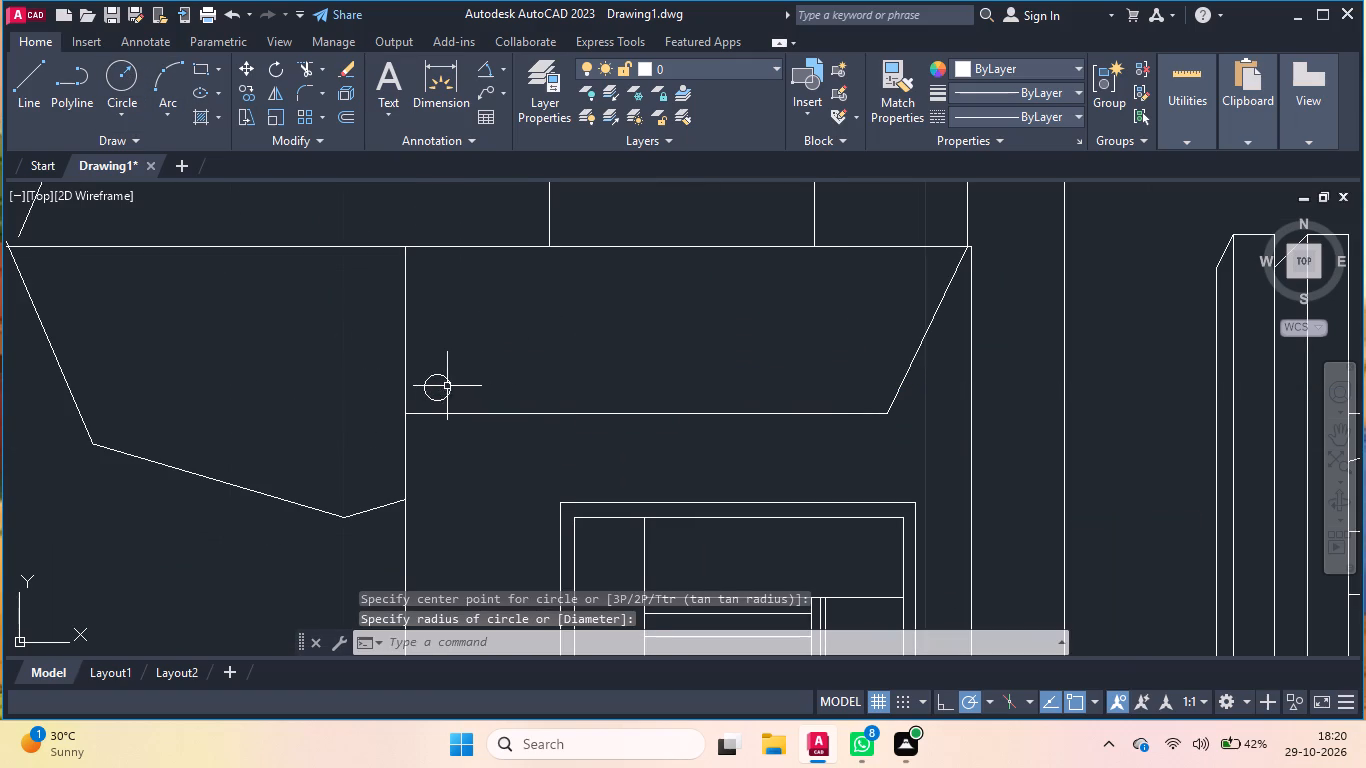
Copy the small circle to four more positions in the band above the upper-storey door, two near its top edge and two in the bottom row.
click(447, 386)
text(co)
key(Return)
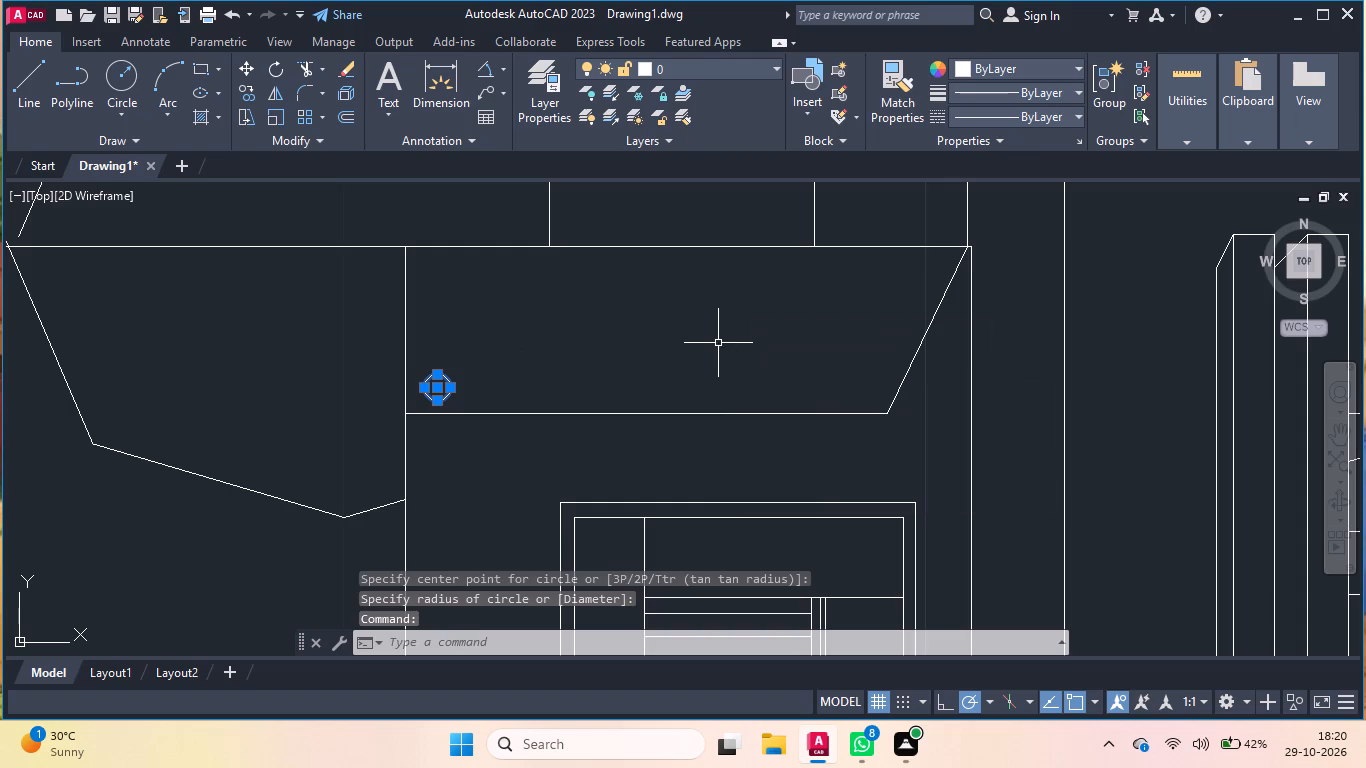
click(449, 380)
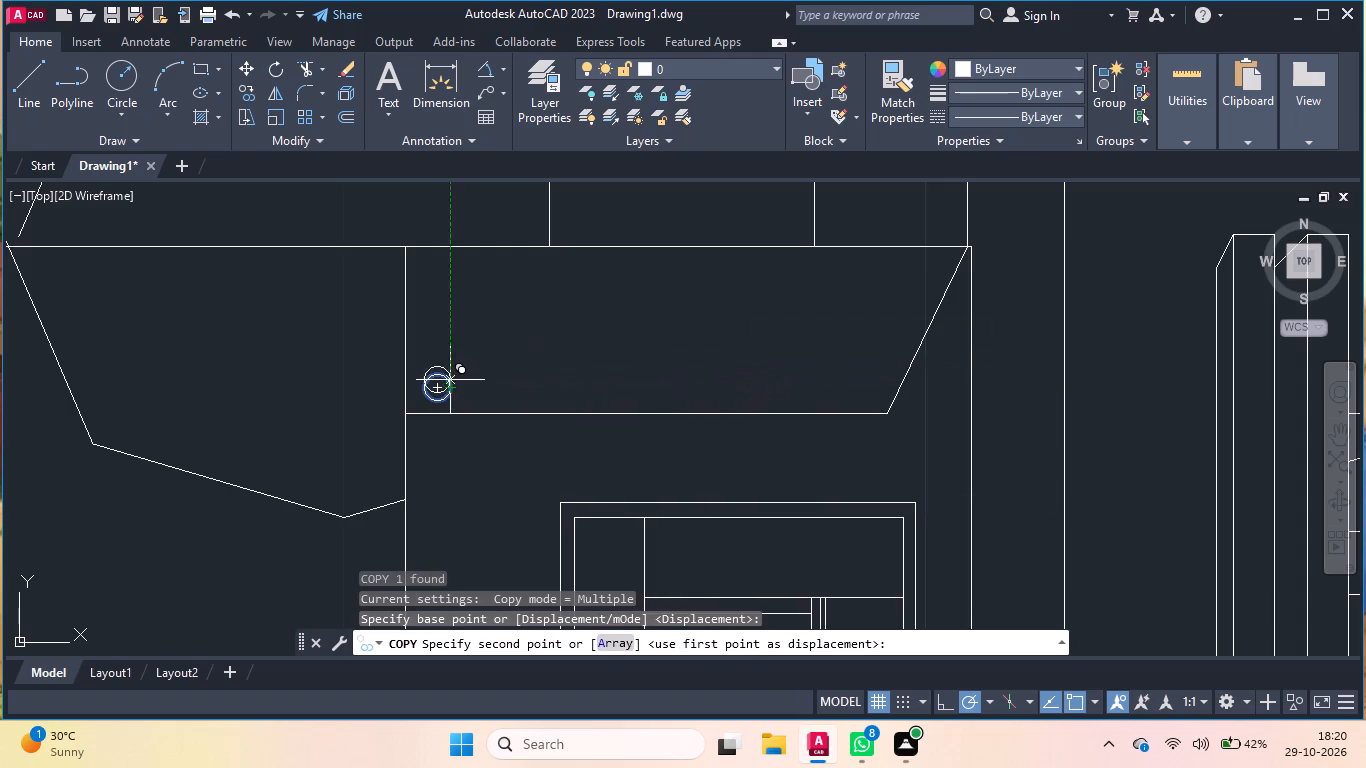
click(590, 272)
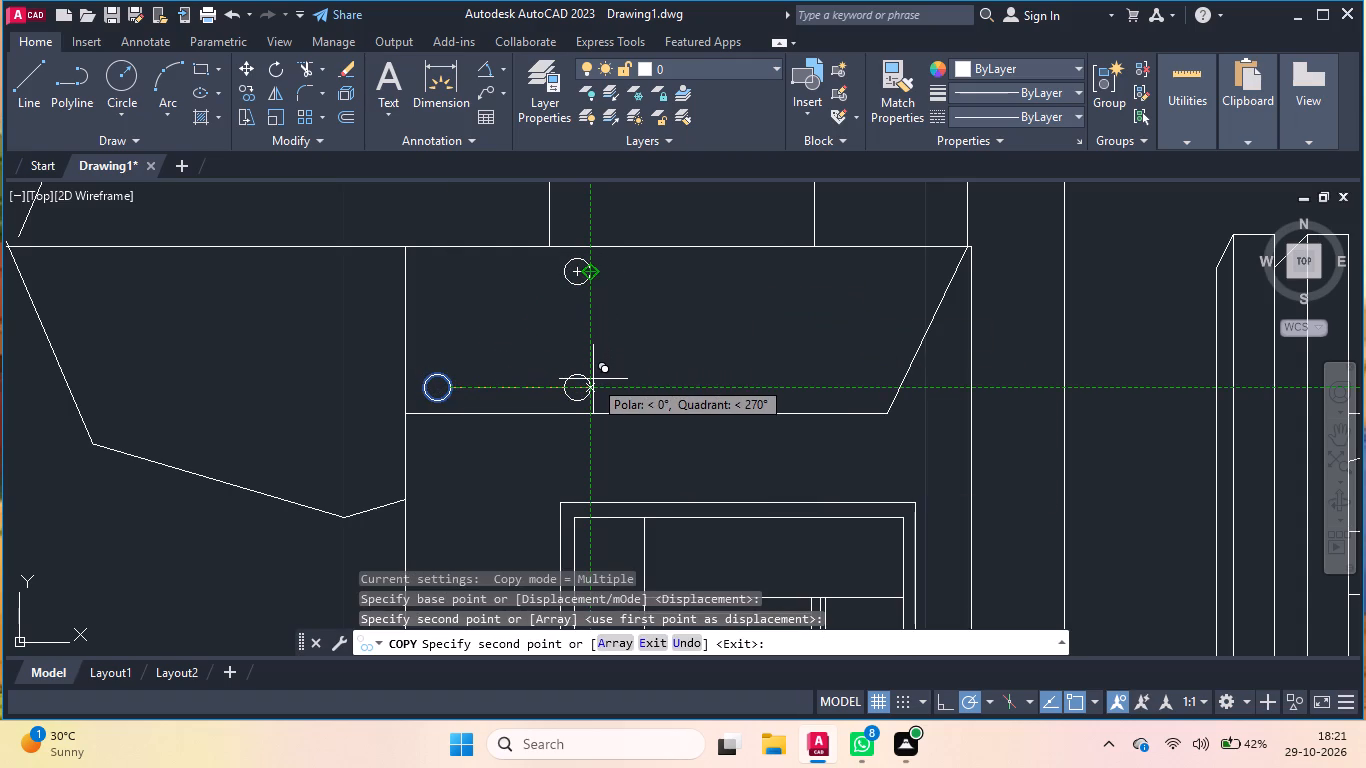
click(593, 379)
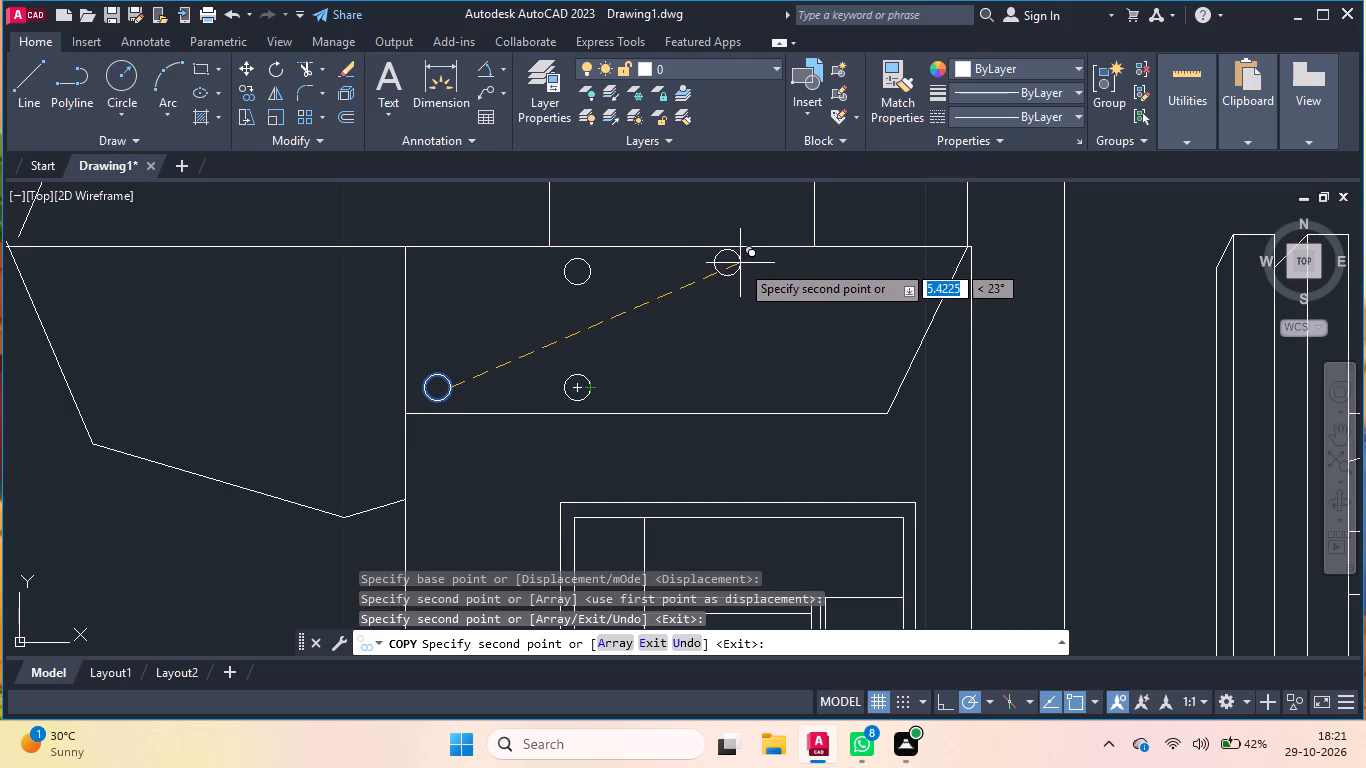
click(743, 263)
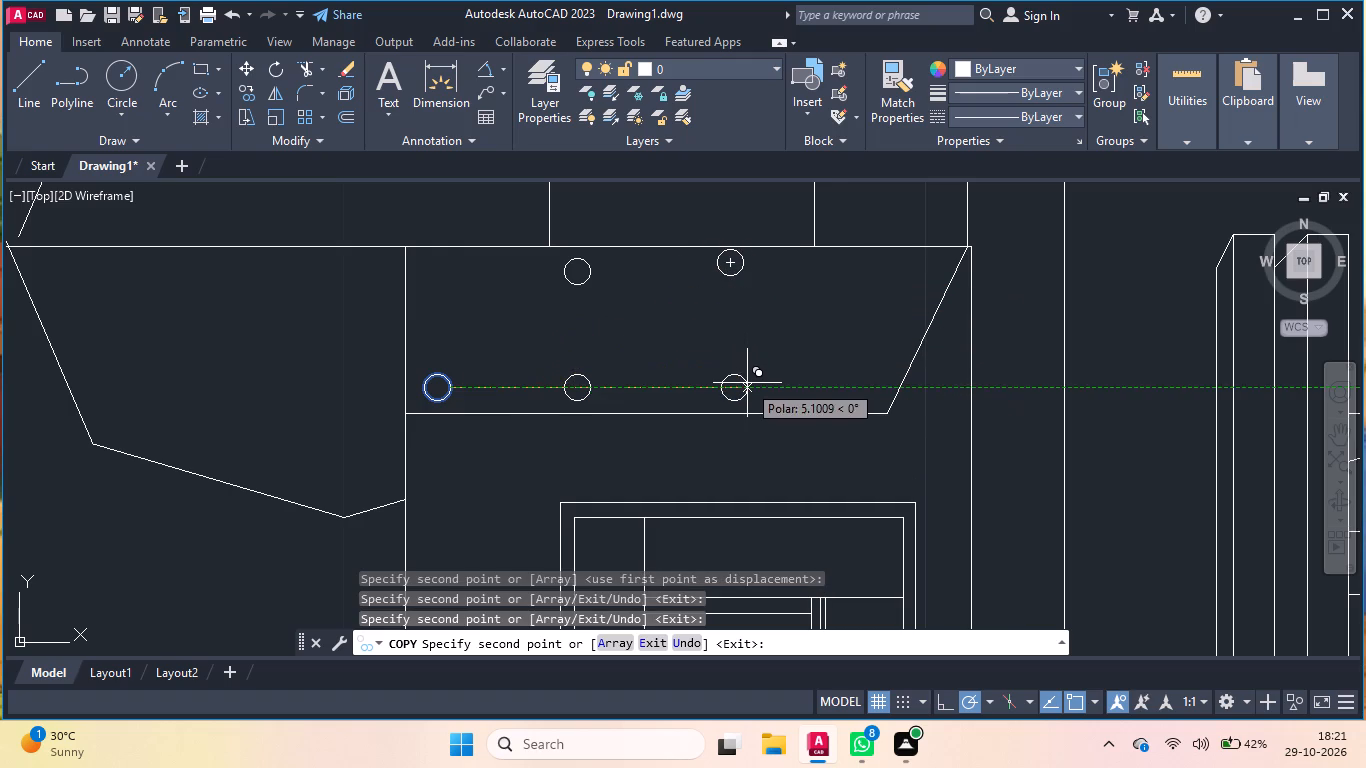
click(747, 383)
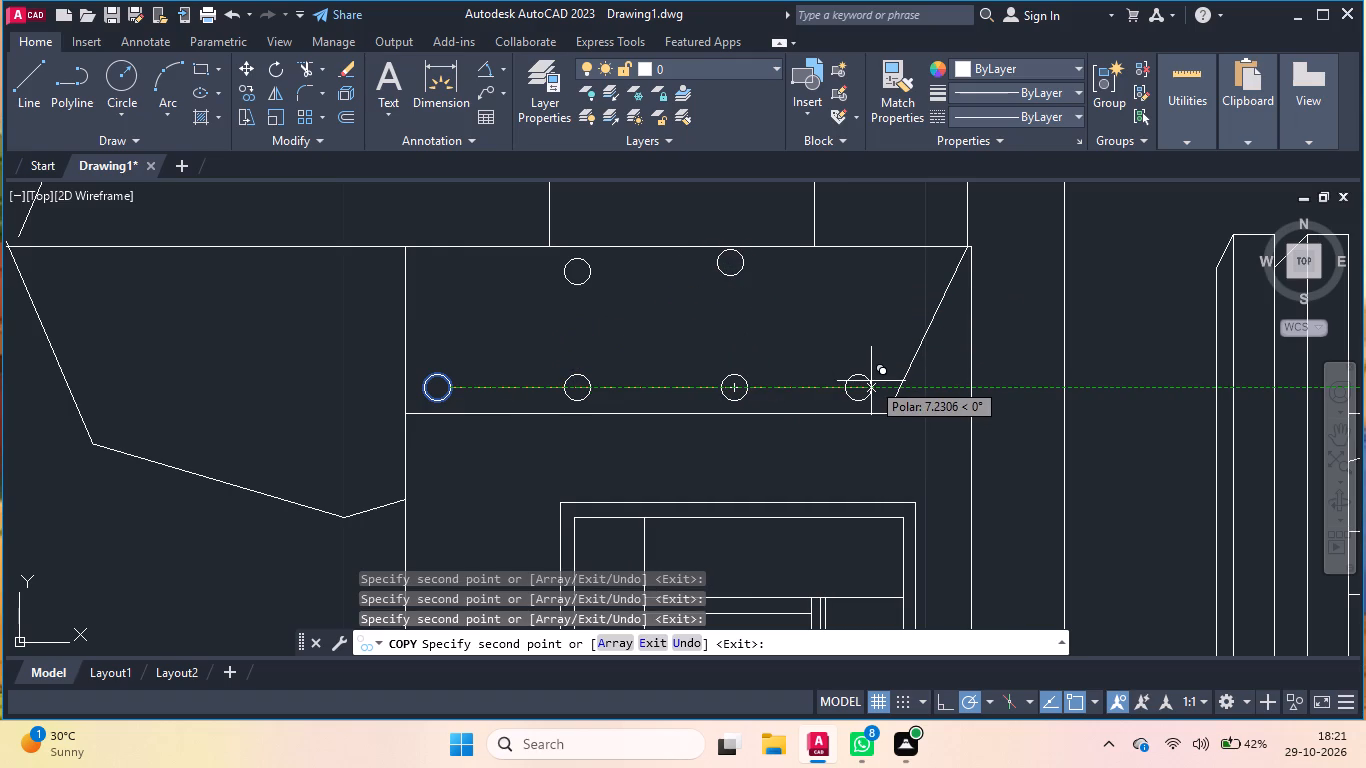
scroll(871, 381, down, 3)
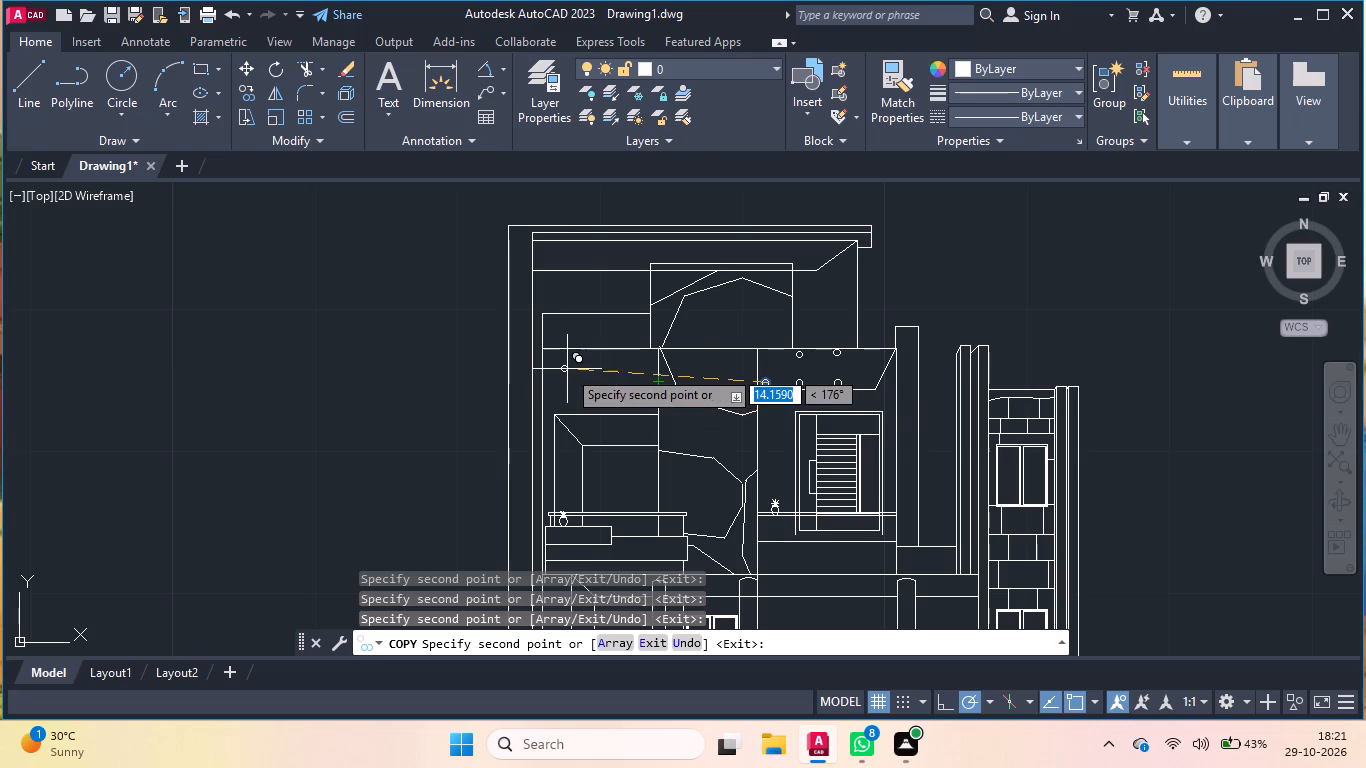
key(Return)
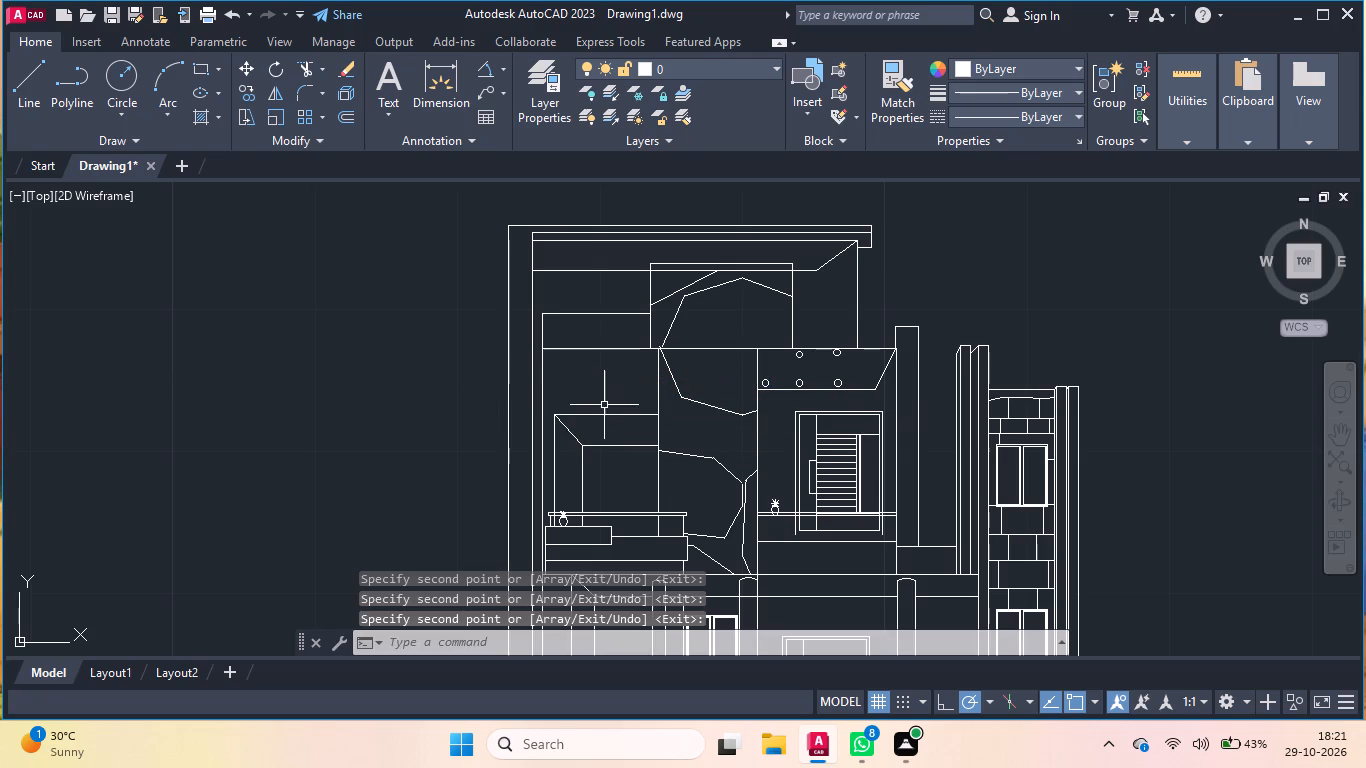
Erase the top horizontal line and the short corner diagonal of the recess outline above the balcony.
click(628, 399)
click(561, 433)
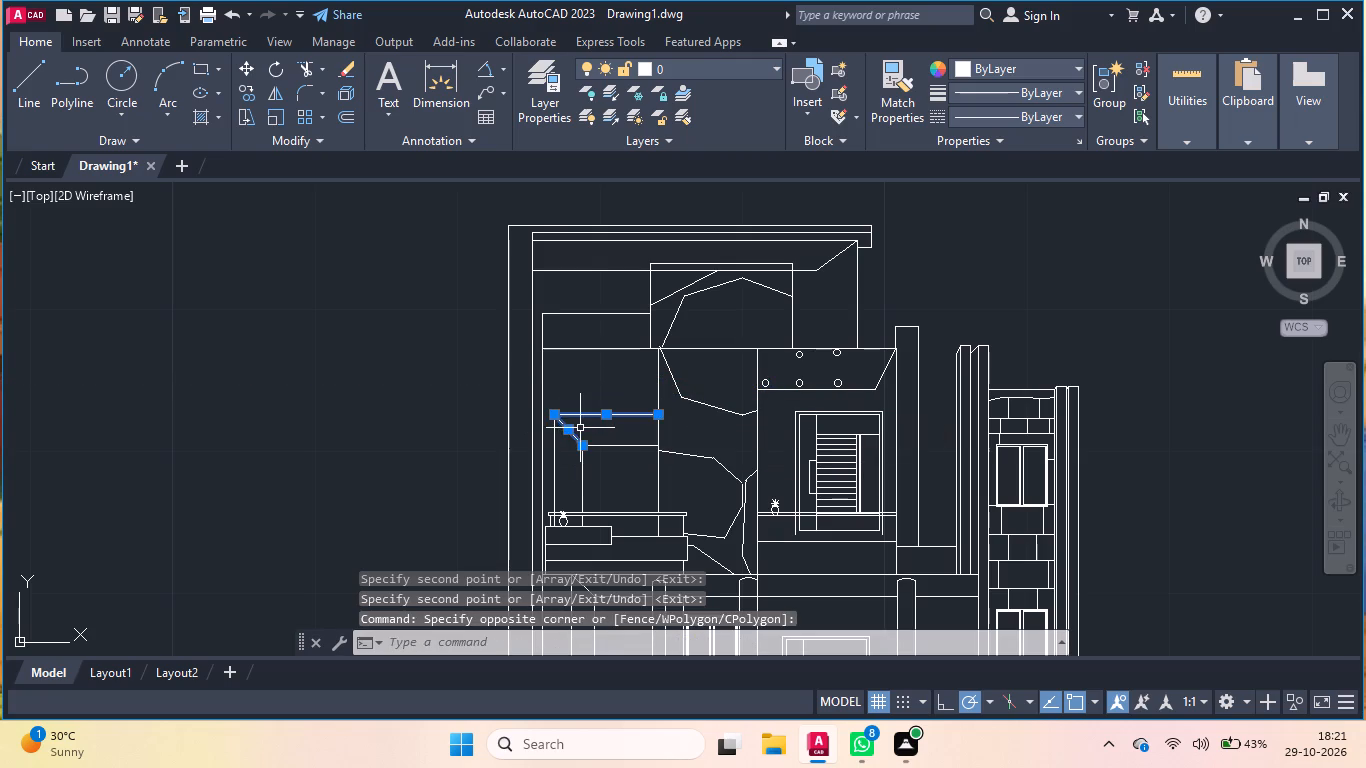
key(Delete)
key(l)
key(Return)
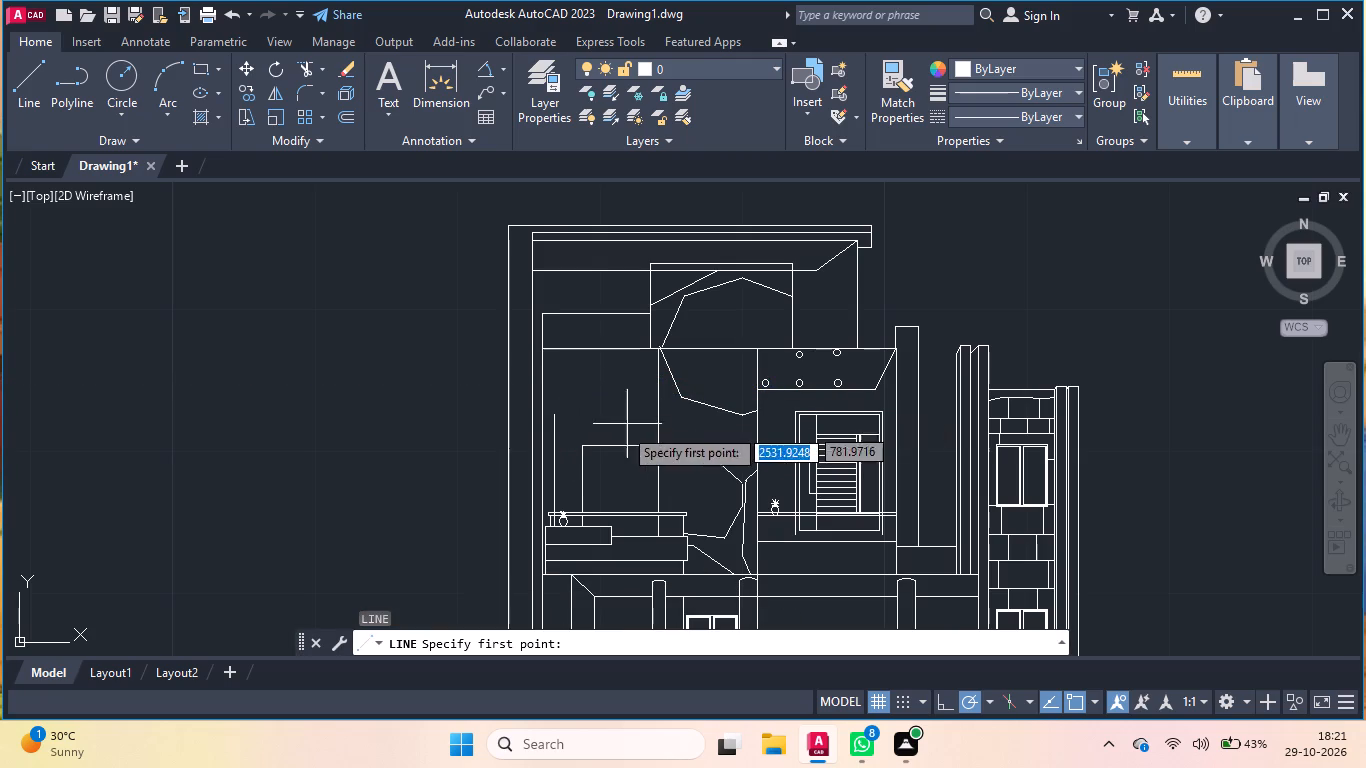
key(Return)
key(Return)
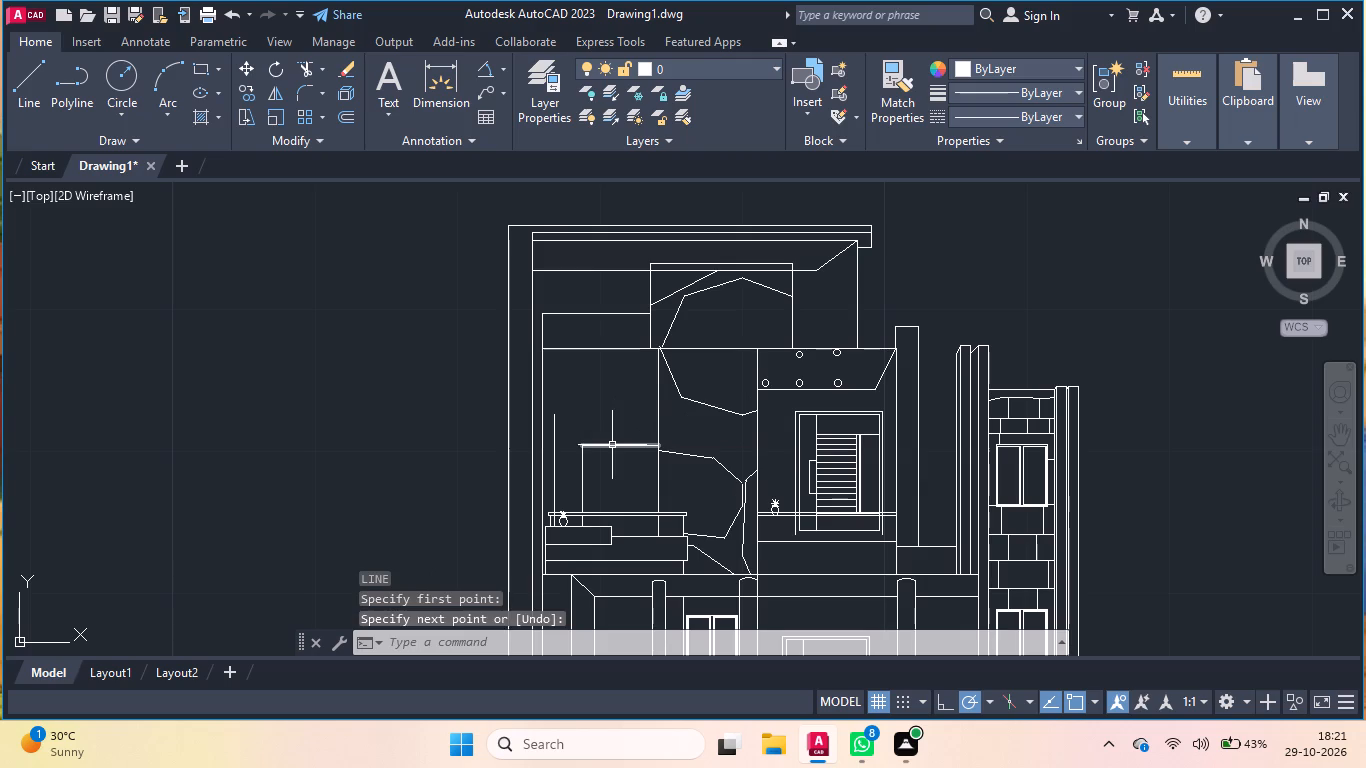
Erase the remaining inner horizontal line of the recess above the balcony.
click(612, 445)
key(Delete)
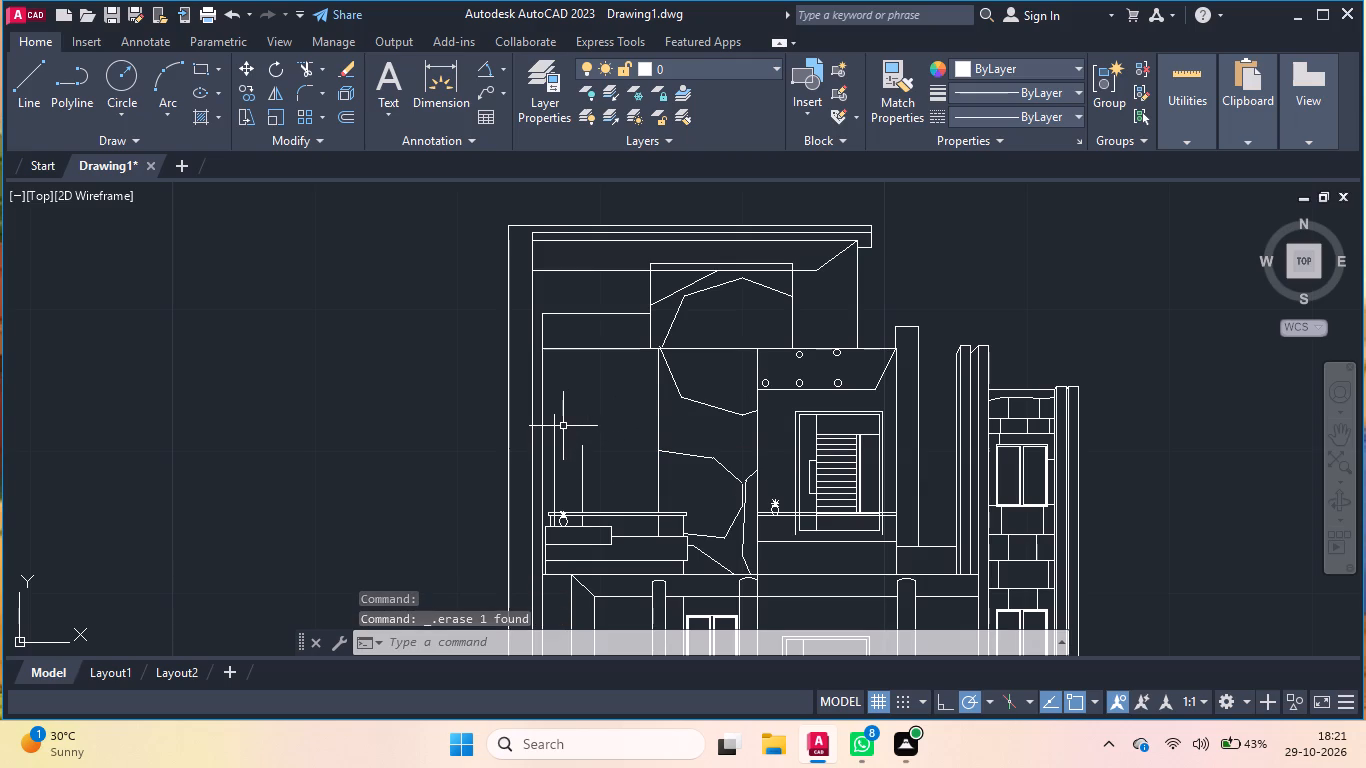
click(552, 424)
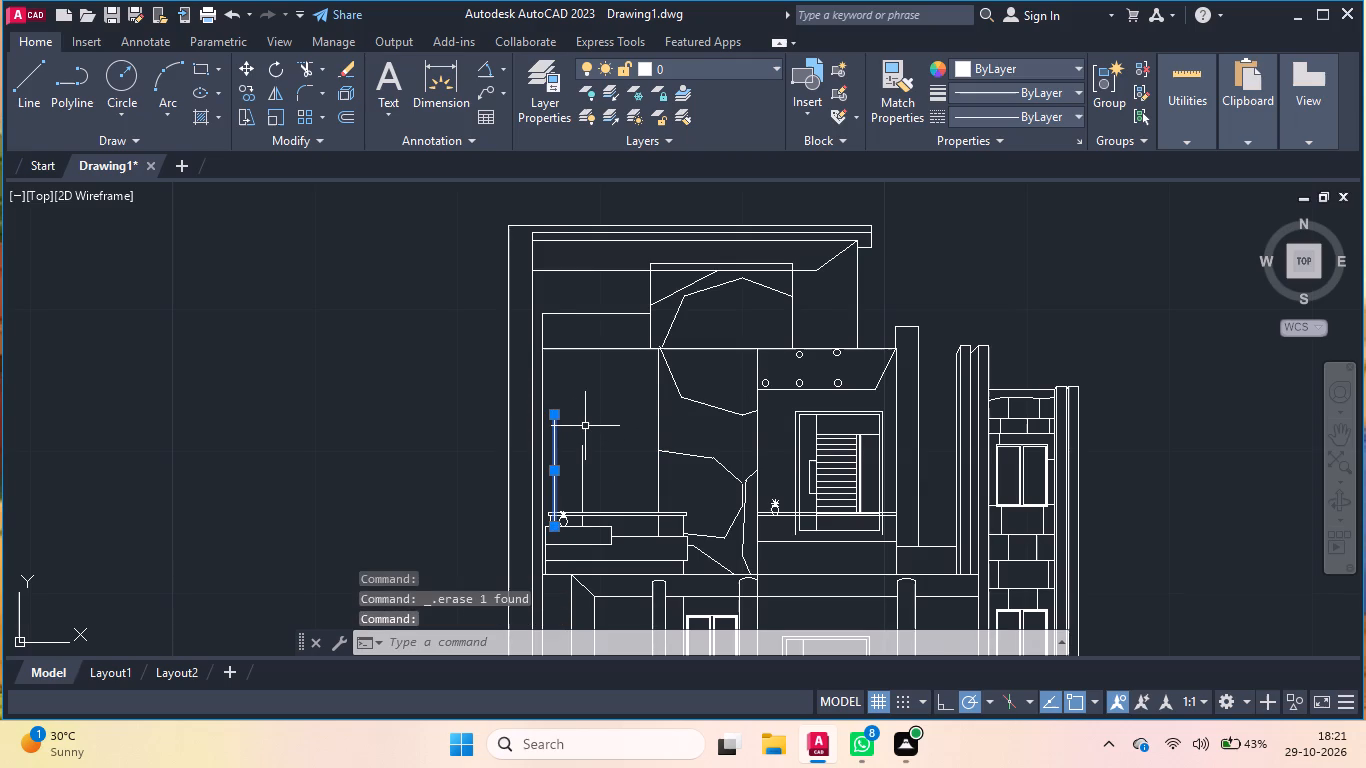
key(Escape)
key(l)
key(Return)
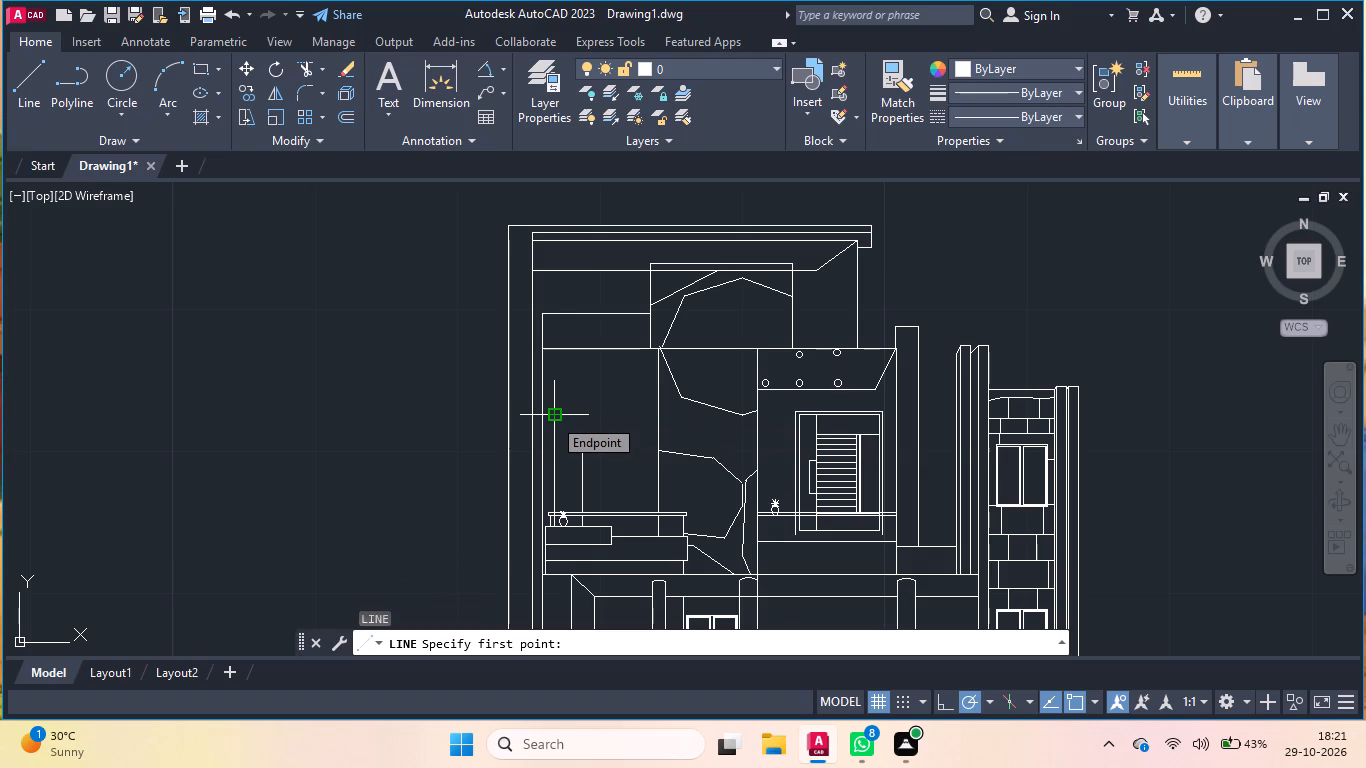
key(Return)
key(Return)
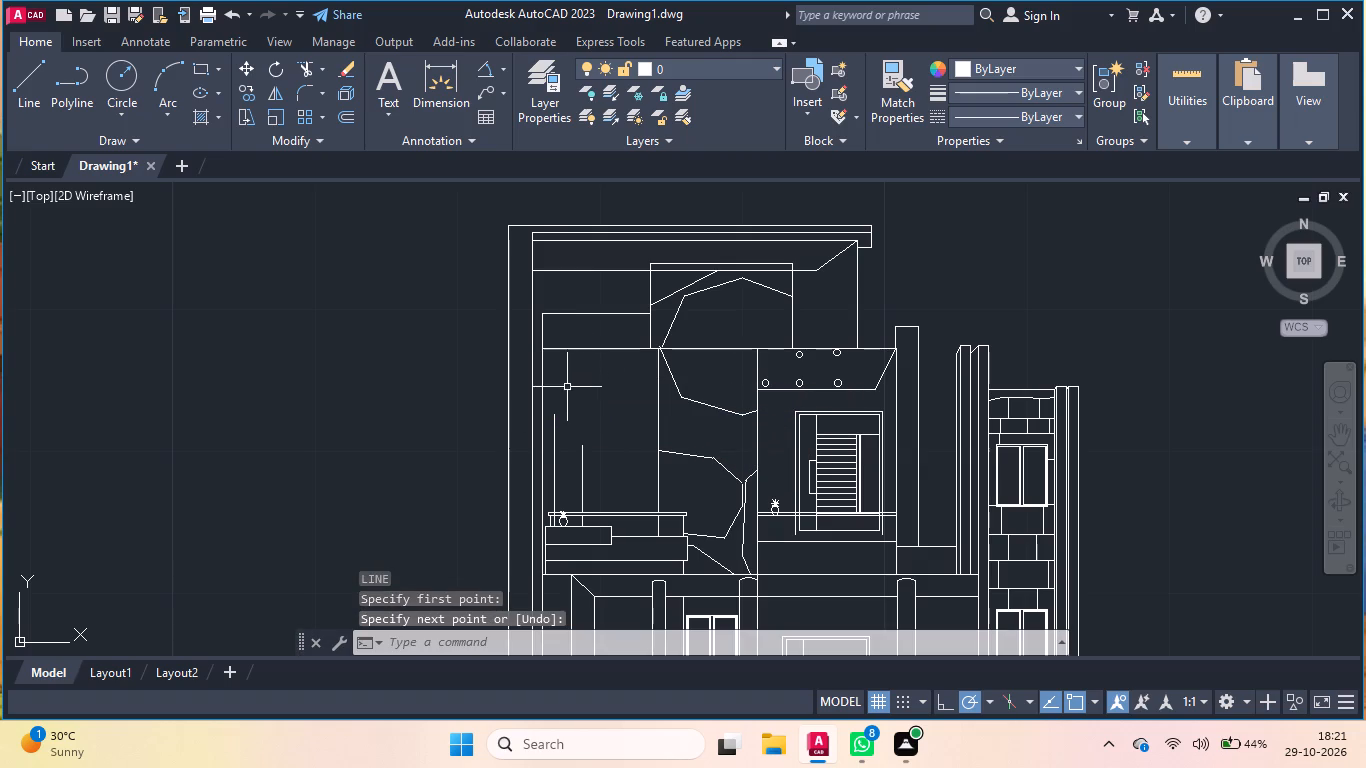
Erase the outer left vertical line of the balcony recess.
click(555, 418)
key(Delete)
Draw a line from the upper storey's top-left corner slanting down-right, dropping to the door band's bottom level and running horizontally to the hatched wall's edge.
key(l)
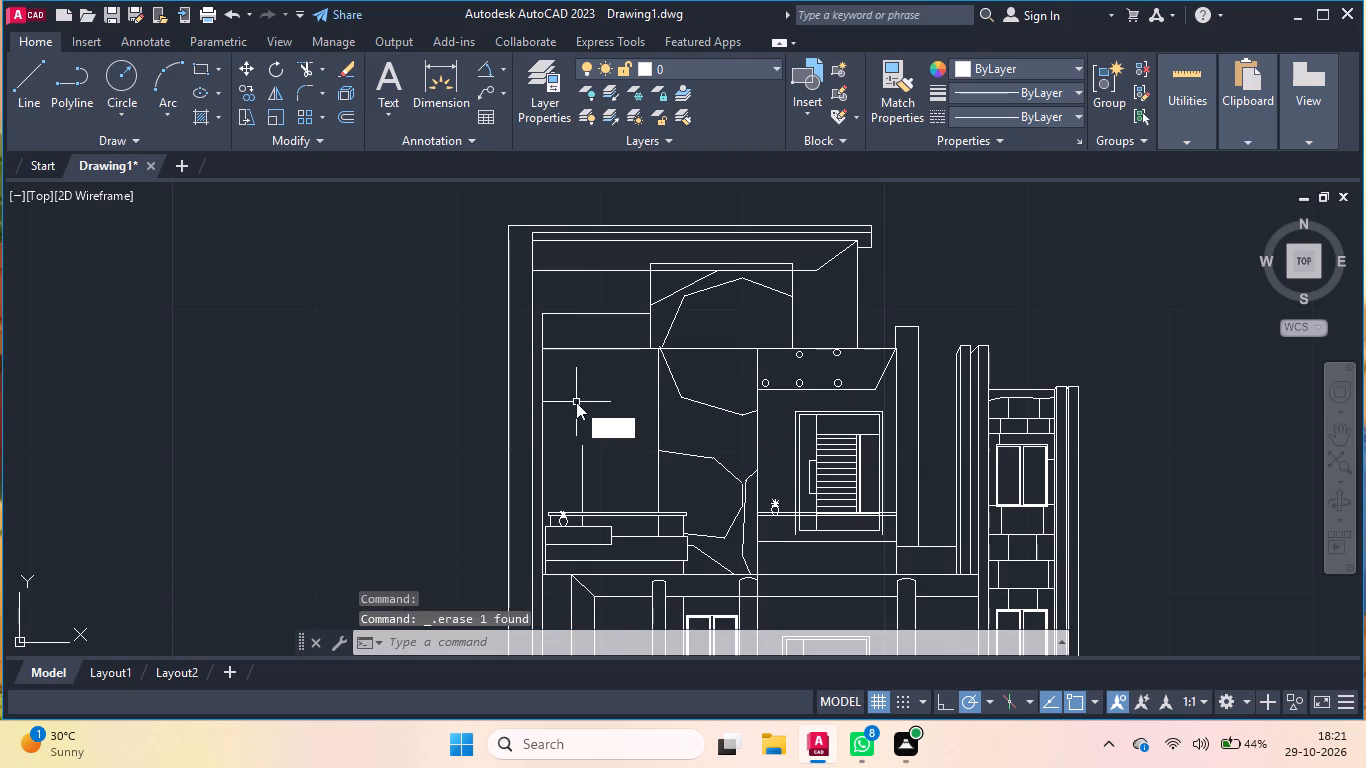
key(Return)
click(543, 352)
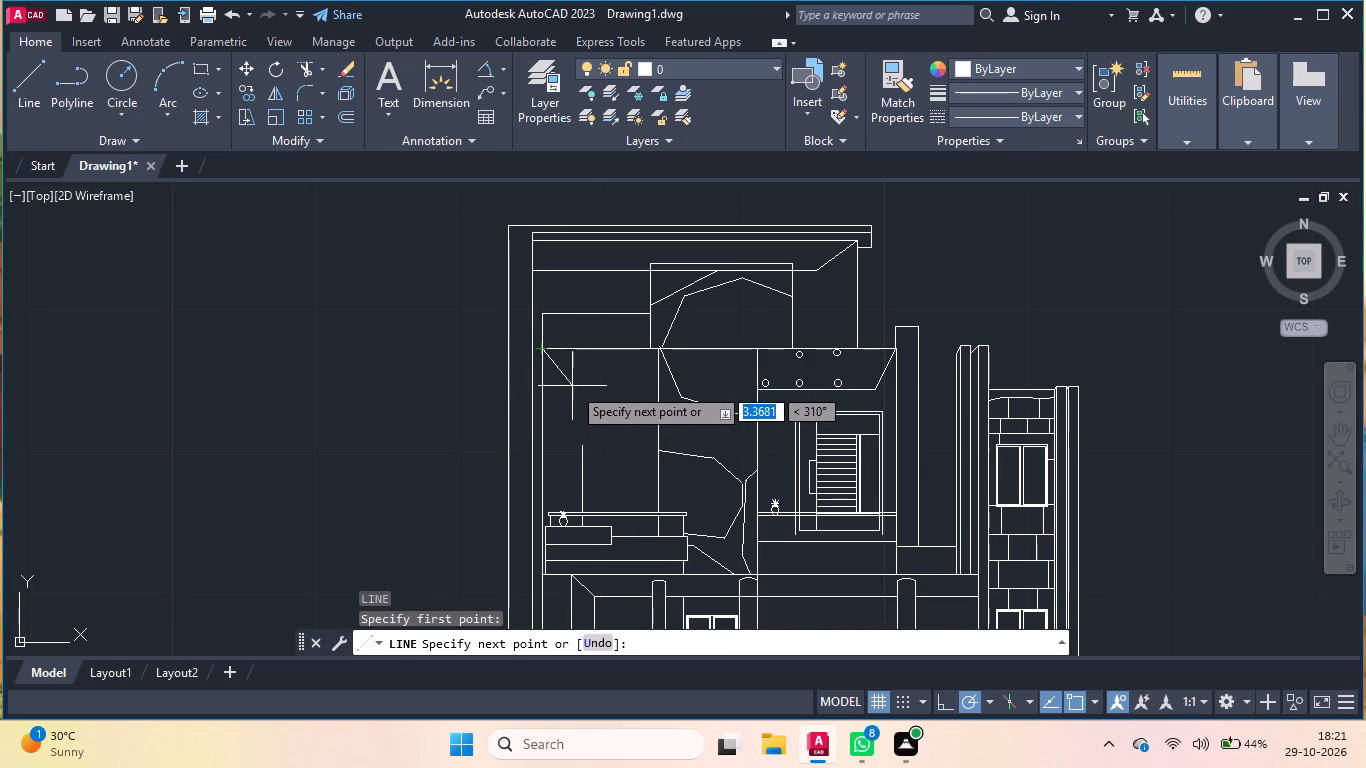
click(572, 386)
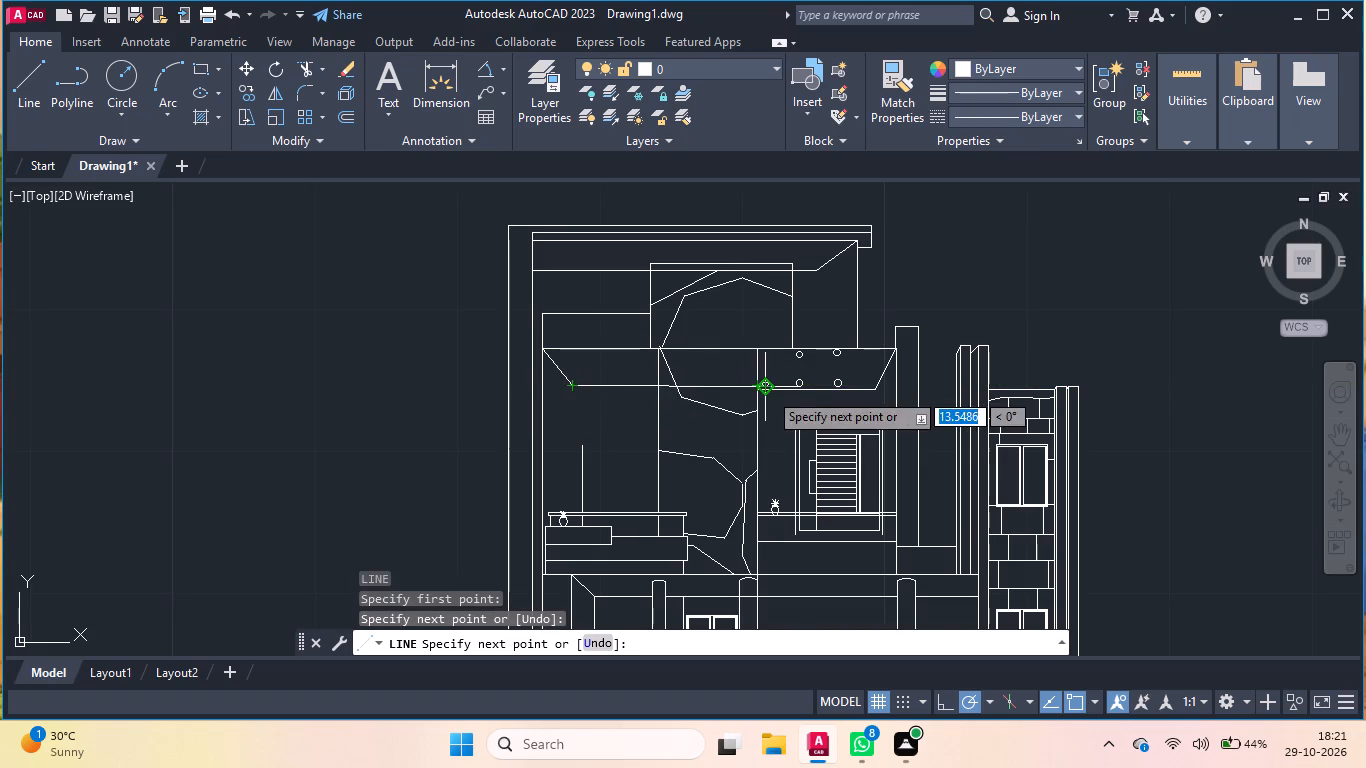
scroll(578, 386, up, 2)
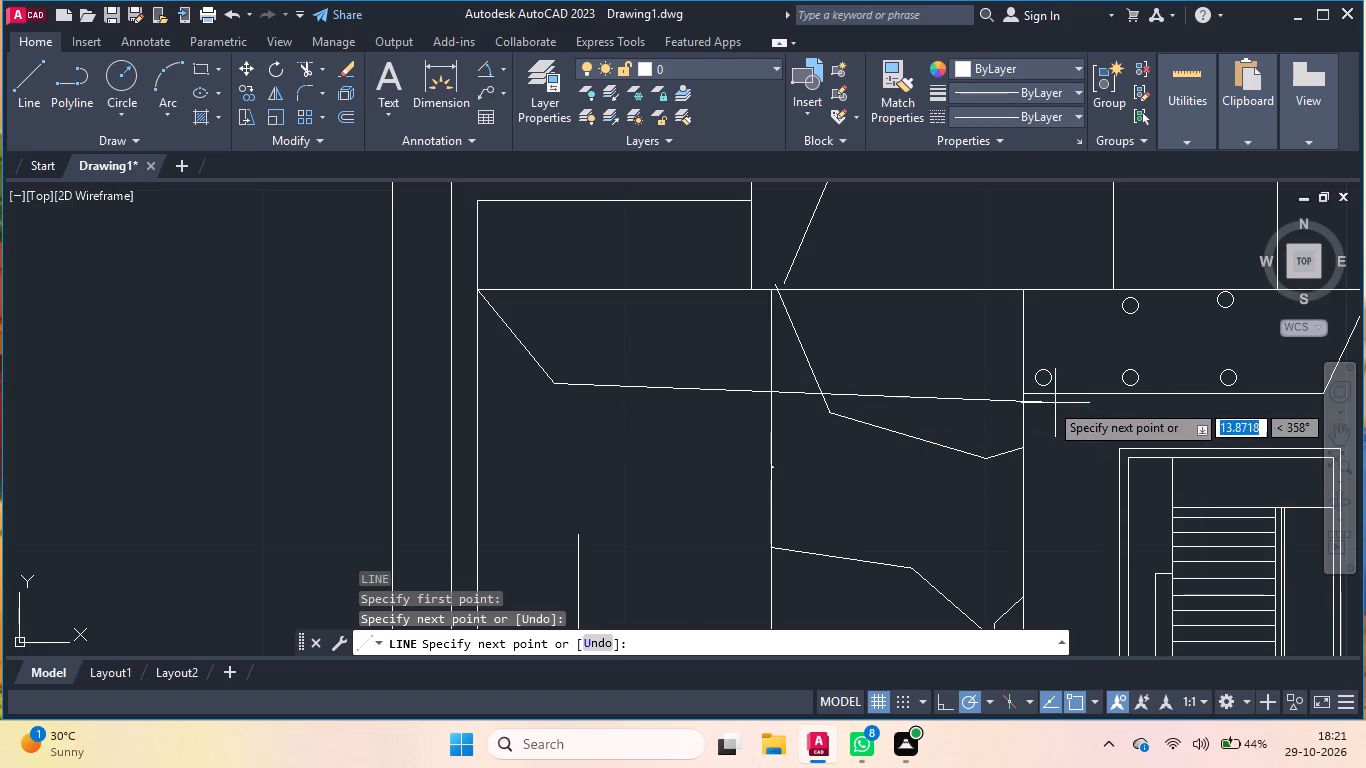
click(564, 396)
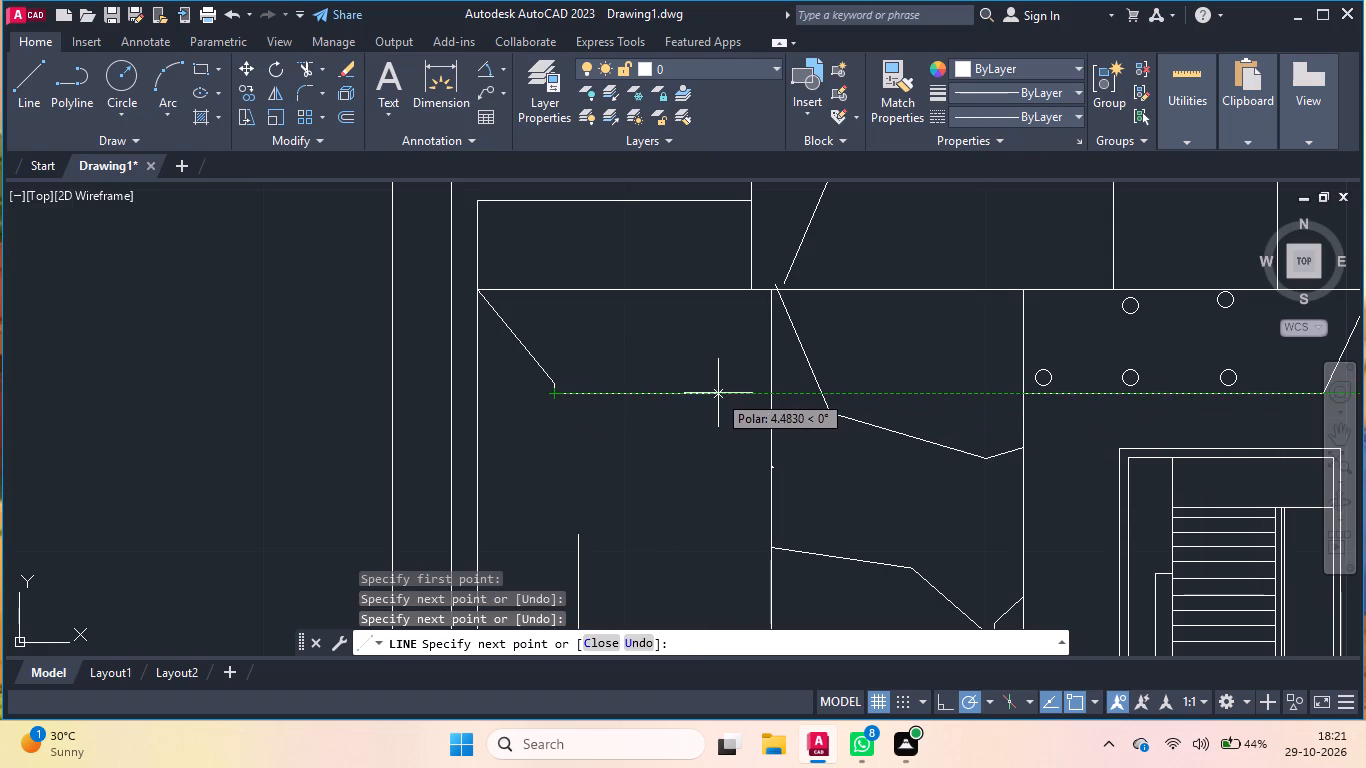
click(764, 394)
key(Return)
Erase the slanted segment and the short vertical segment at the left end of the new band above the balcony.
click(551, 387)
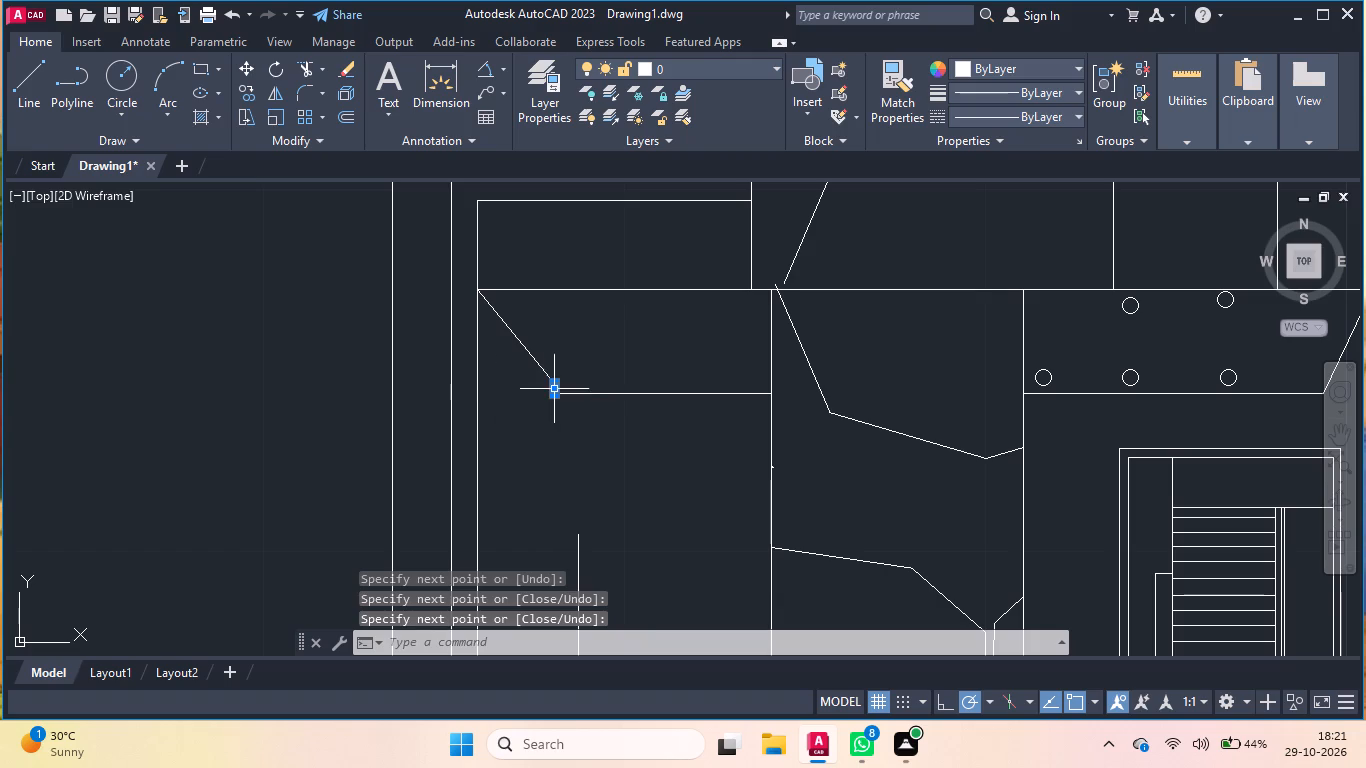
click(531, 363)
click(536, 353)
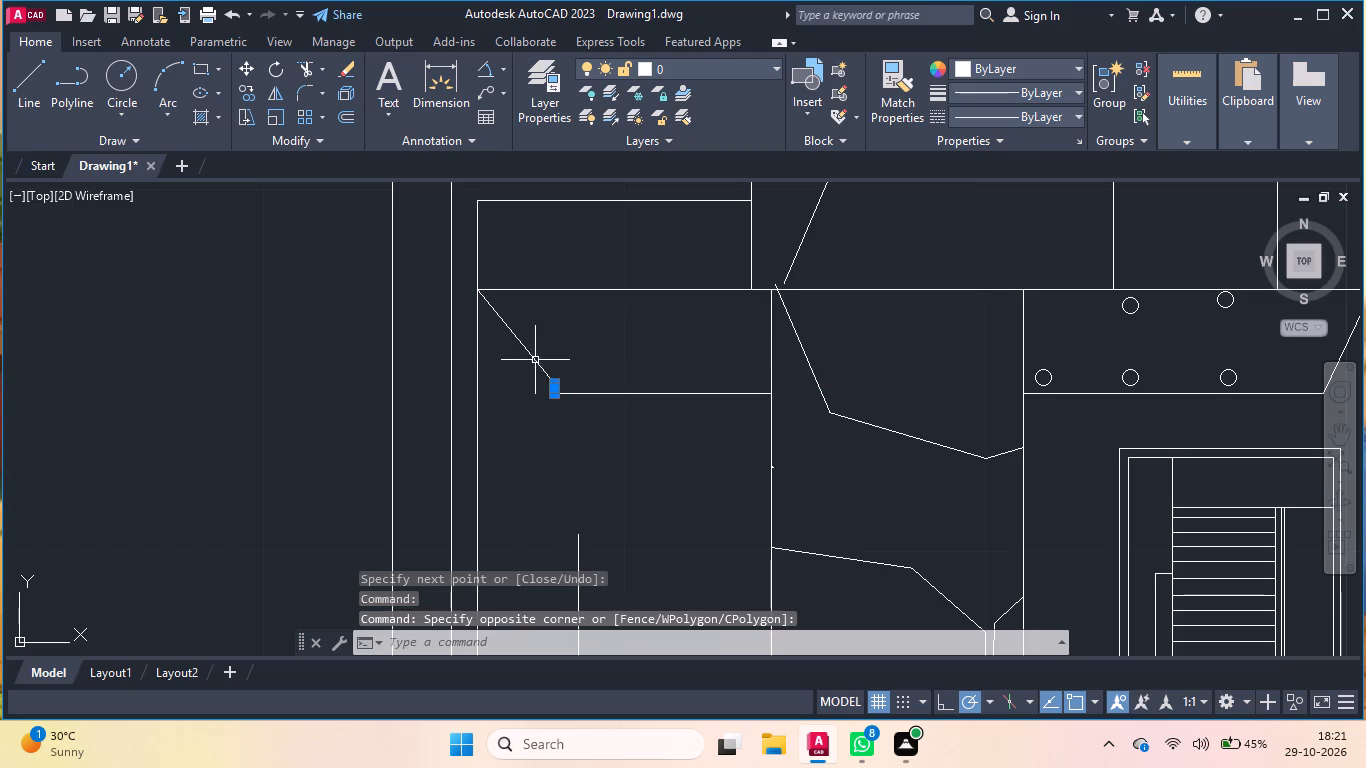
click(532, 361)
key(Delete)
Draw one straight slanted line, about 3.6 units long, from the band's lower left end to the upper storey's top-left corner.
key(l)
key(Return)
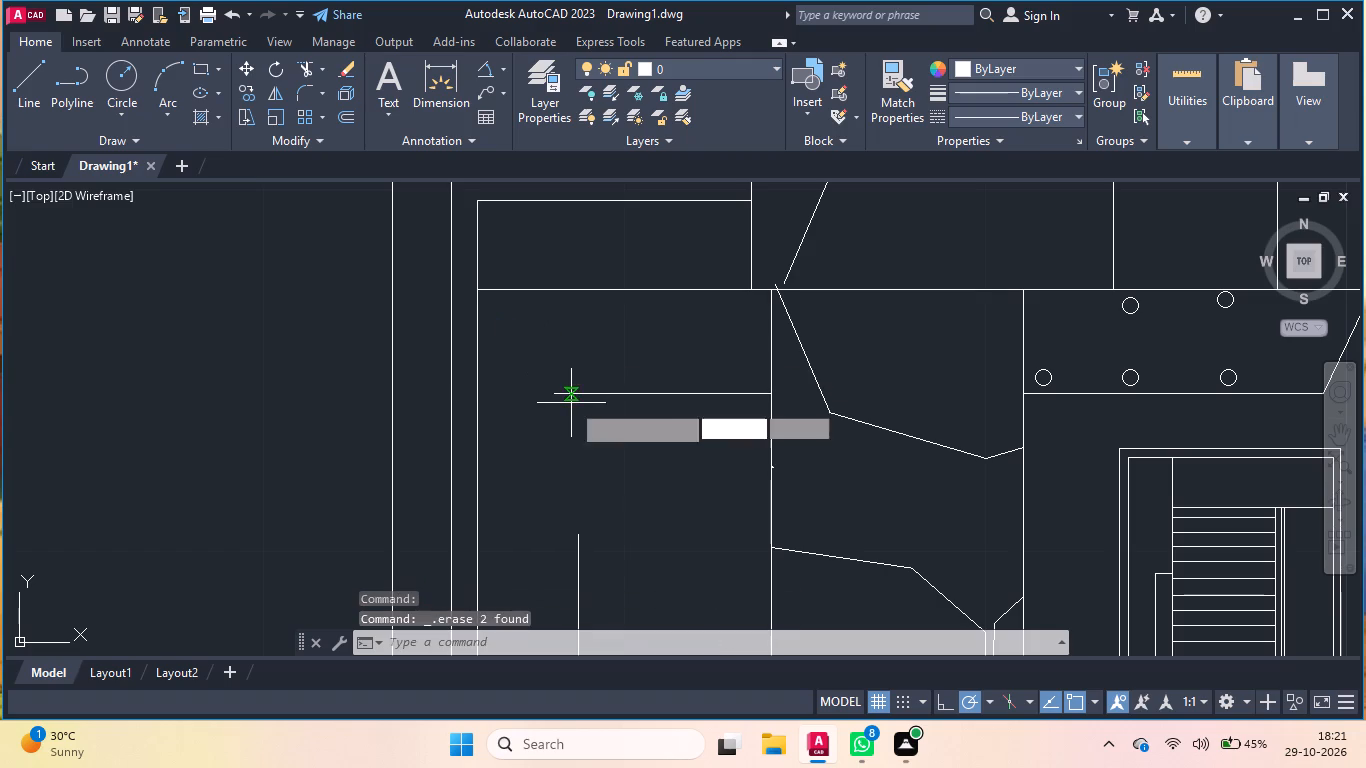
click(554, 391)
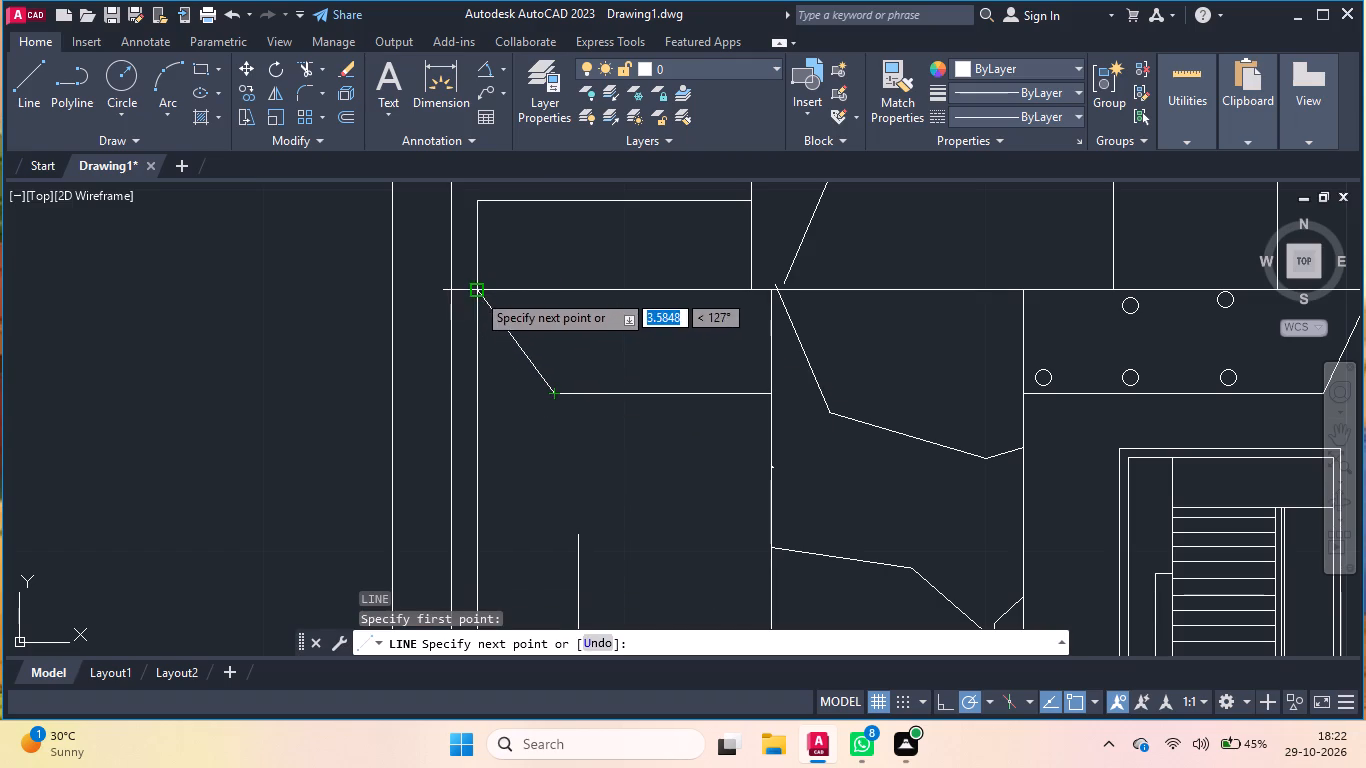
click(475, 291)
key(Return)
Erase the old inner vertical line of the recess above the balcony.
scroll(587, 340, down, 1)
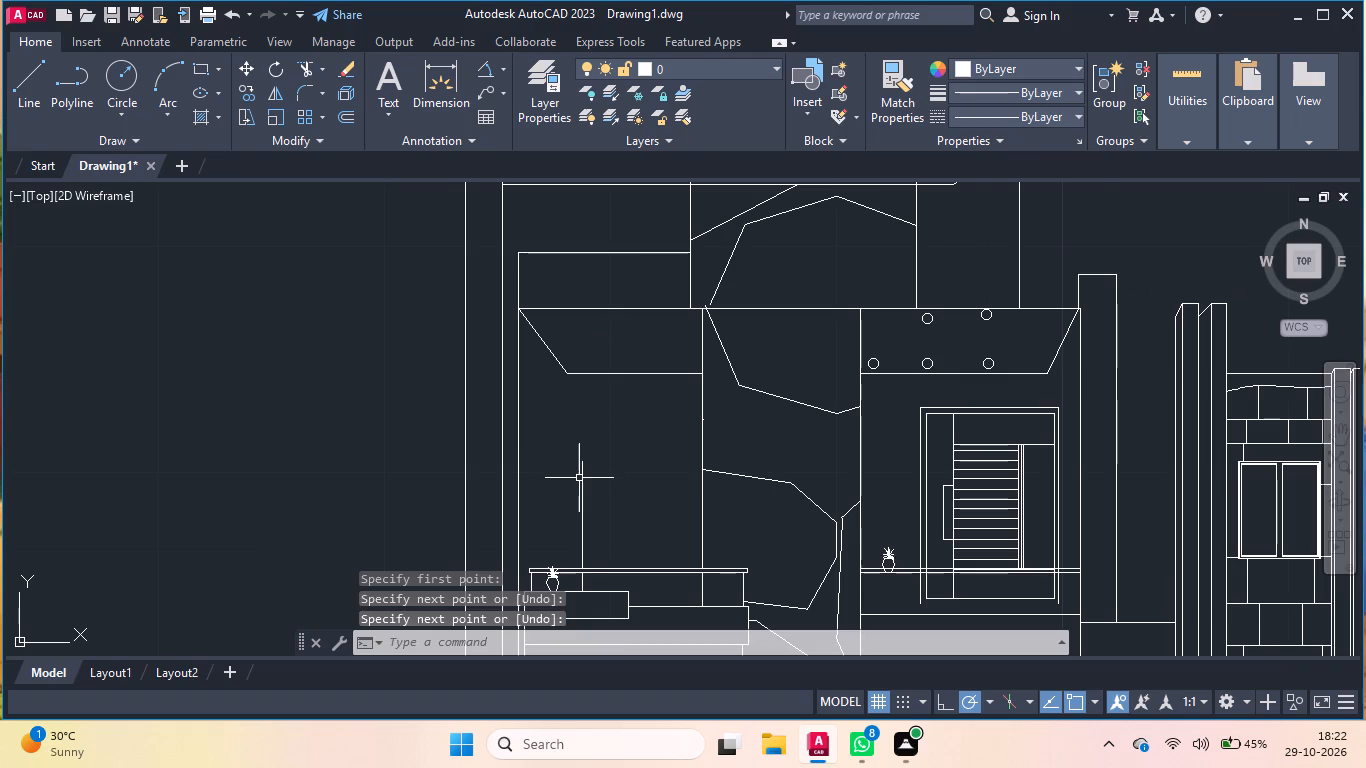
click(579, 478)
key(Delete)
Draw a vertical line from the lower end of the band's slanted edge down to the underside of the balcony's top rail.
key(l)
key(Return)
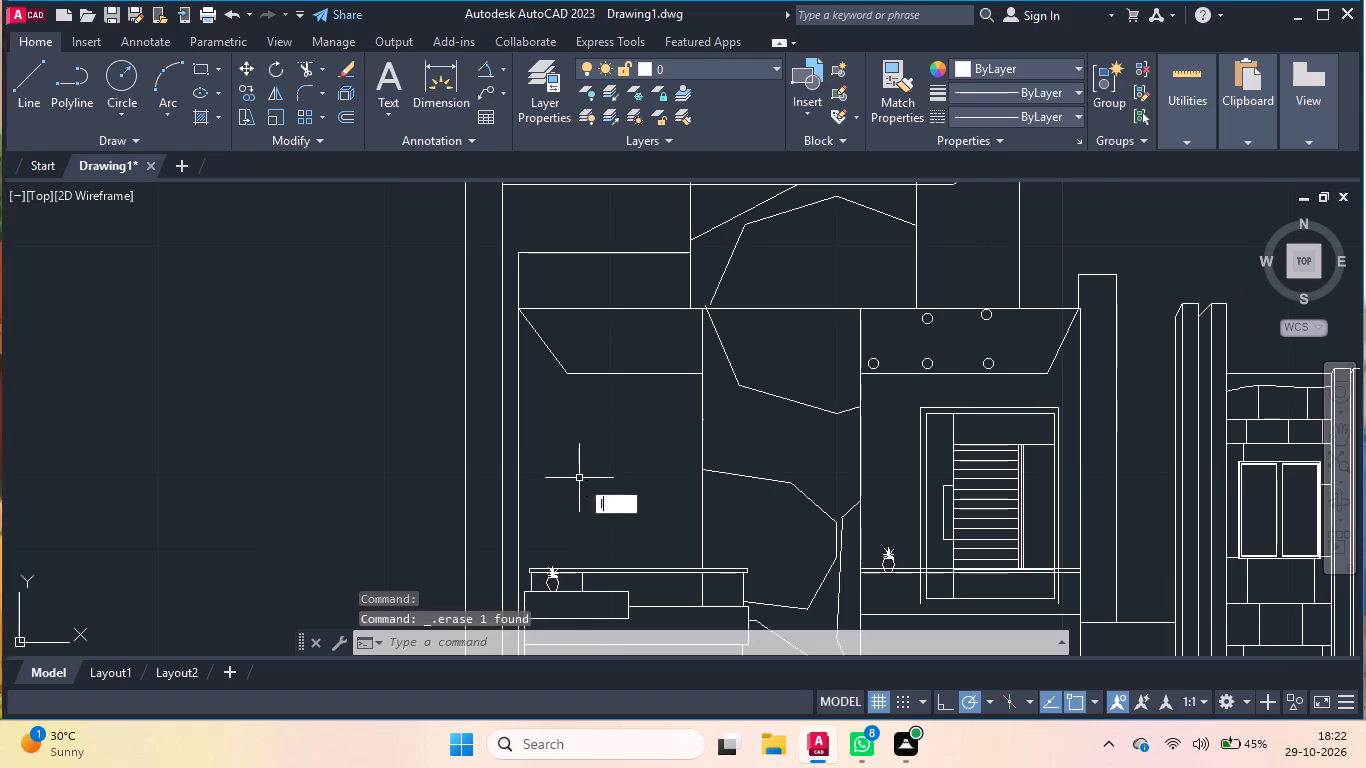
click(567, 372)
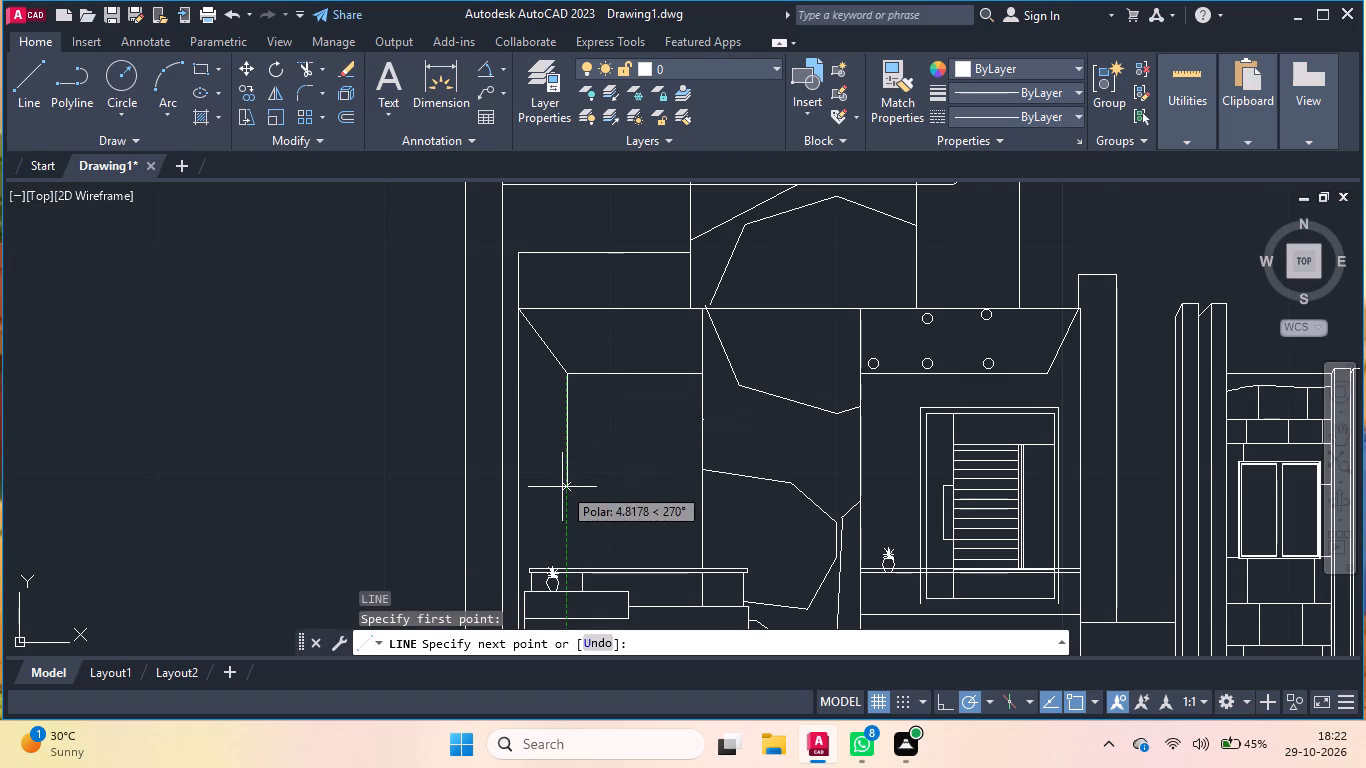
scroll(565, 571, up, 3)
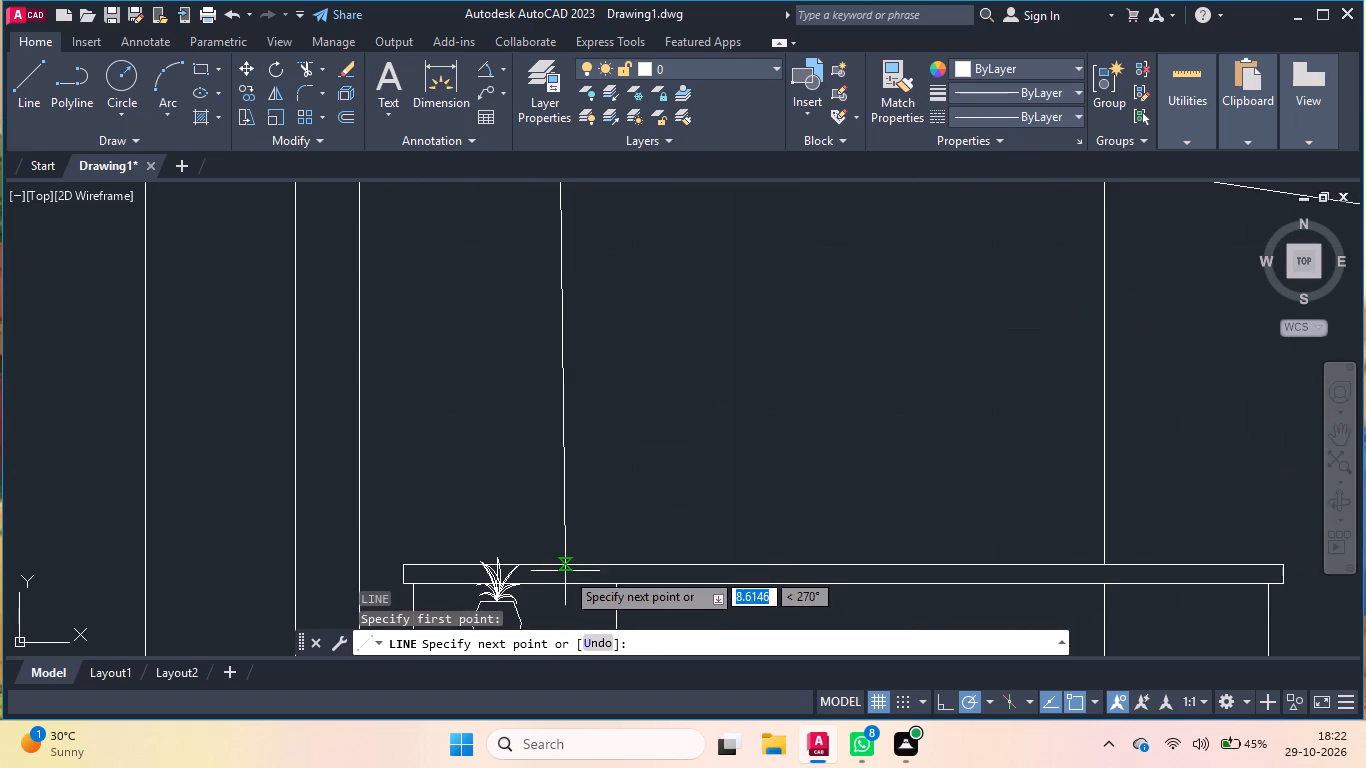
click(558, 582)
key(Return)
Draw a second slanted line, about 3.6 units long, just below the band's slanted left edge, from the vertical line to the storey's left edge.
scroll(601, 538, down, 1)
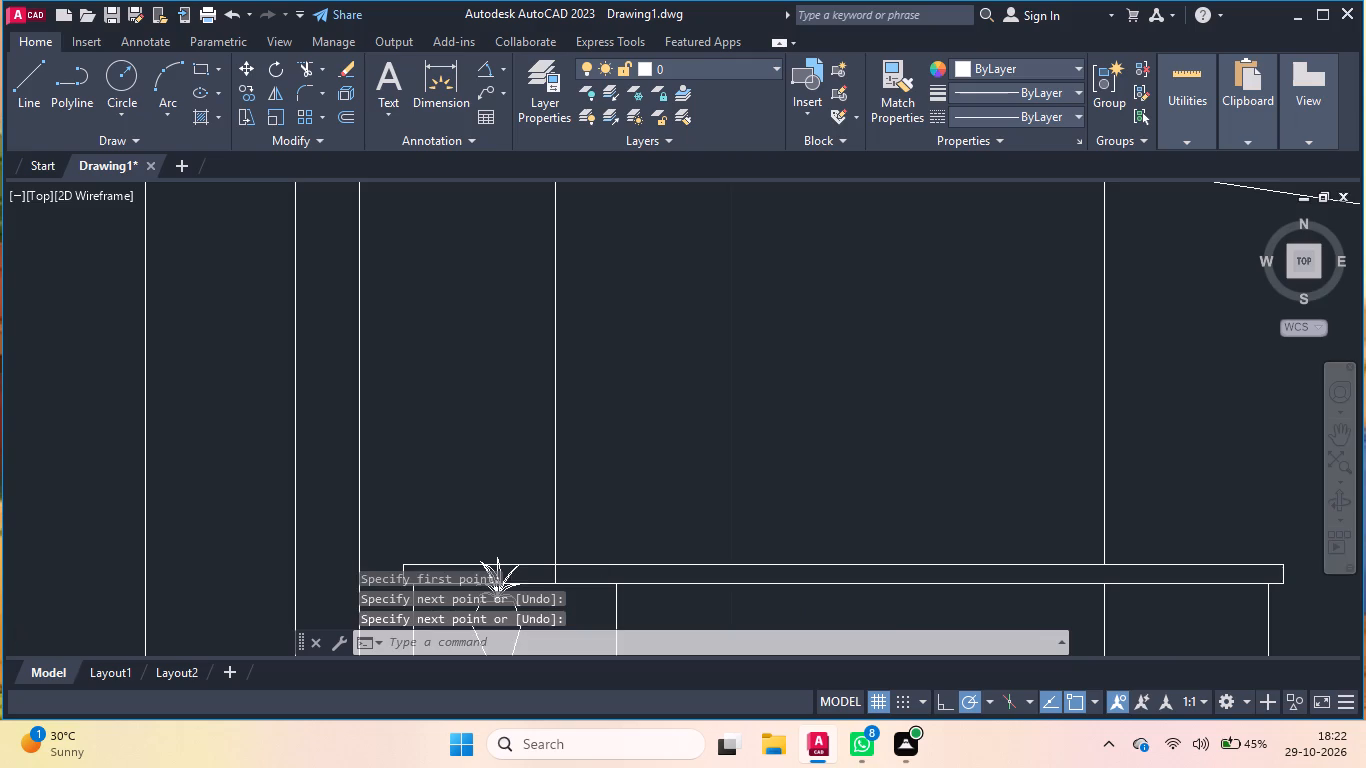
scroll(601, 538, down, 1)
key(Return)
scroll(601, 515, down, 2)
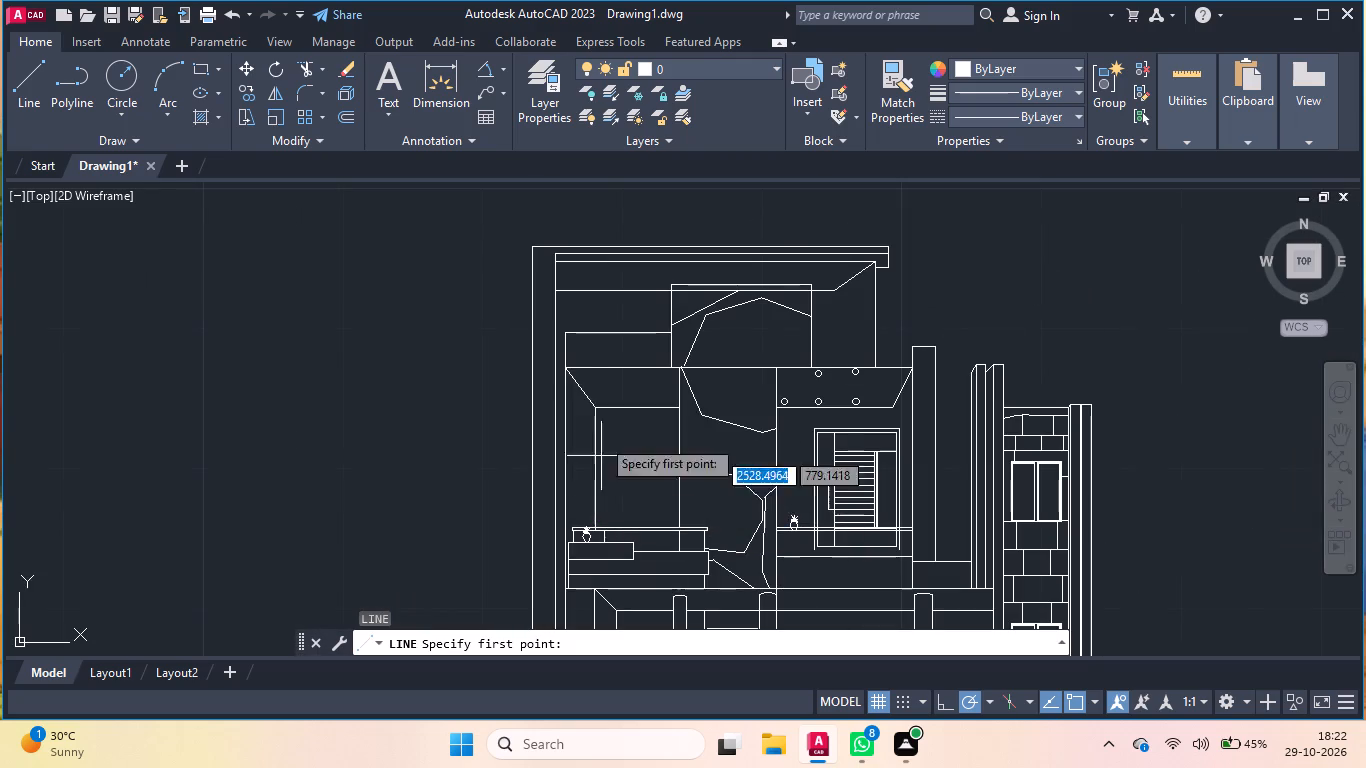
scroll(588, 375, up, 2)
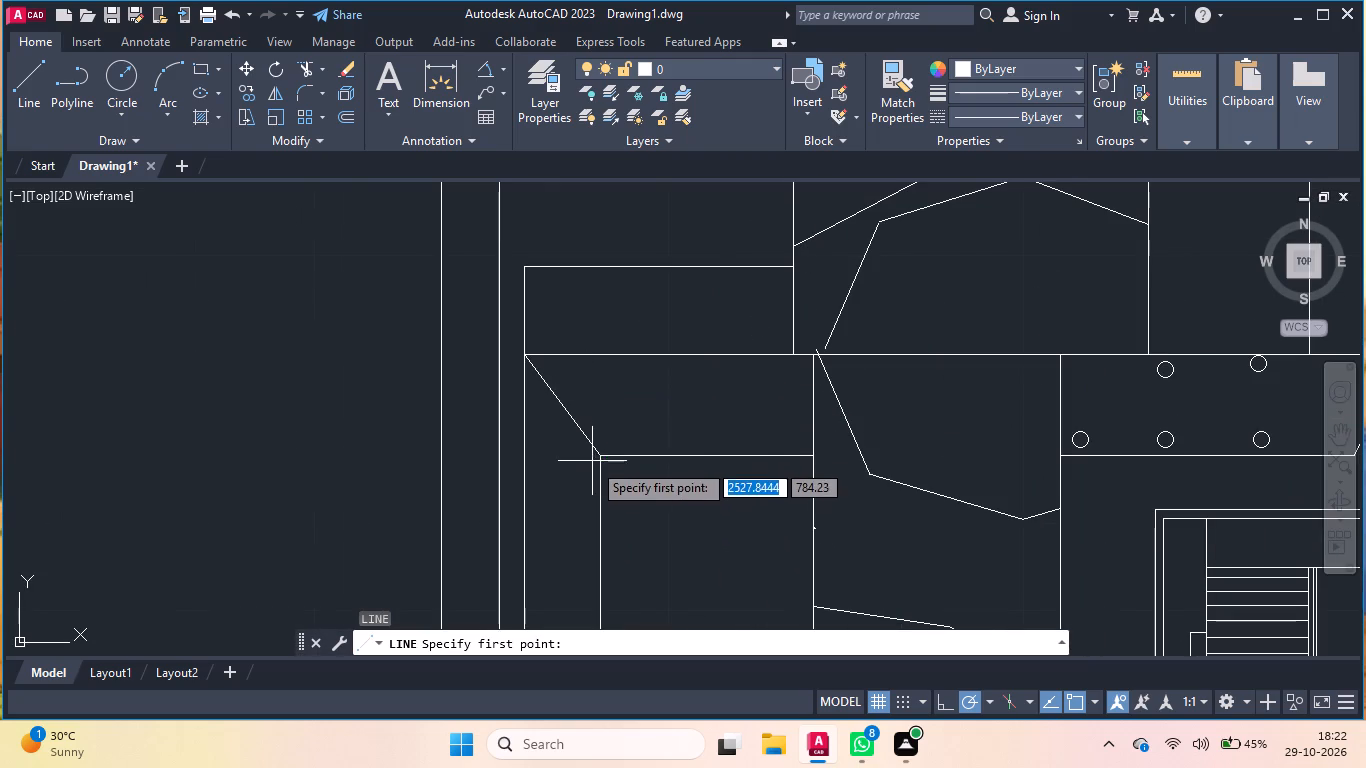
scroll(594, 465, up, 2)
click(600, 468)
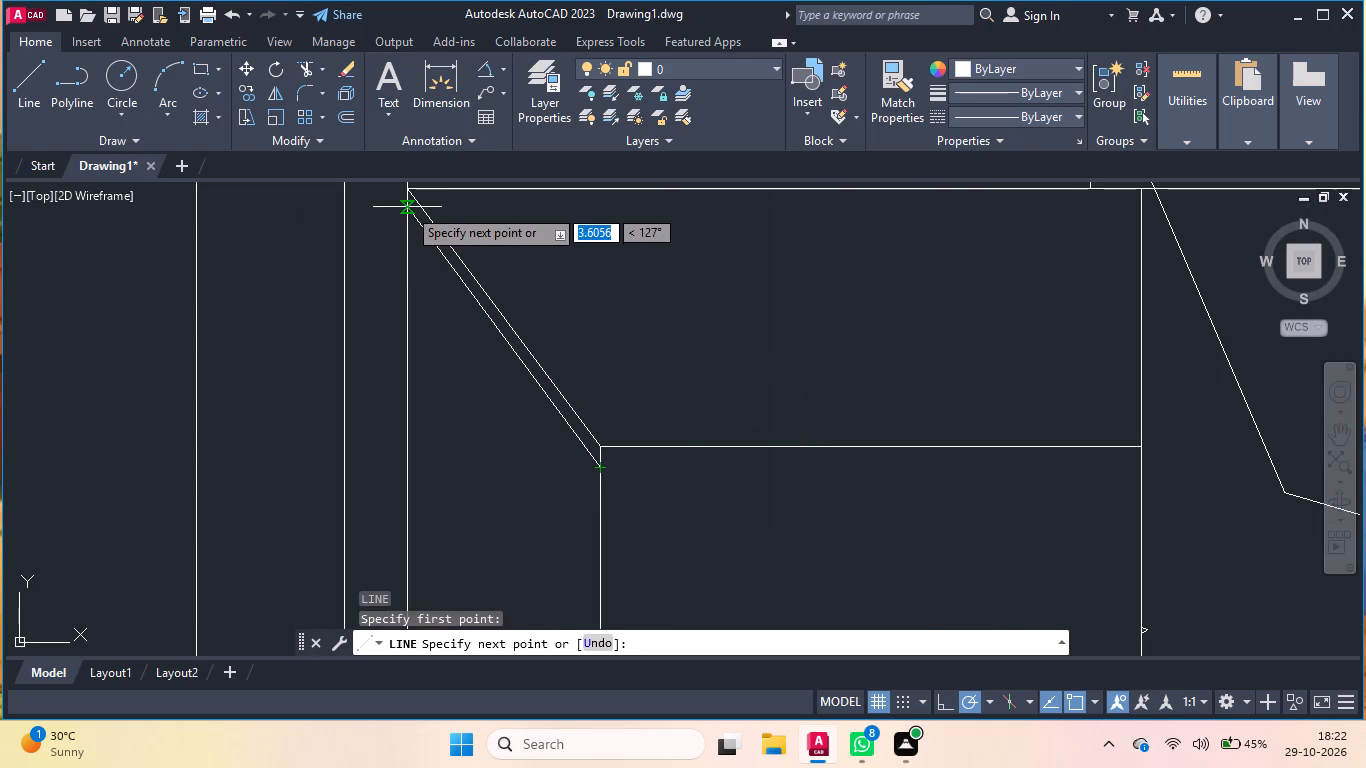
double_click(407, 207)
key(Return)
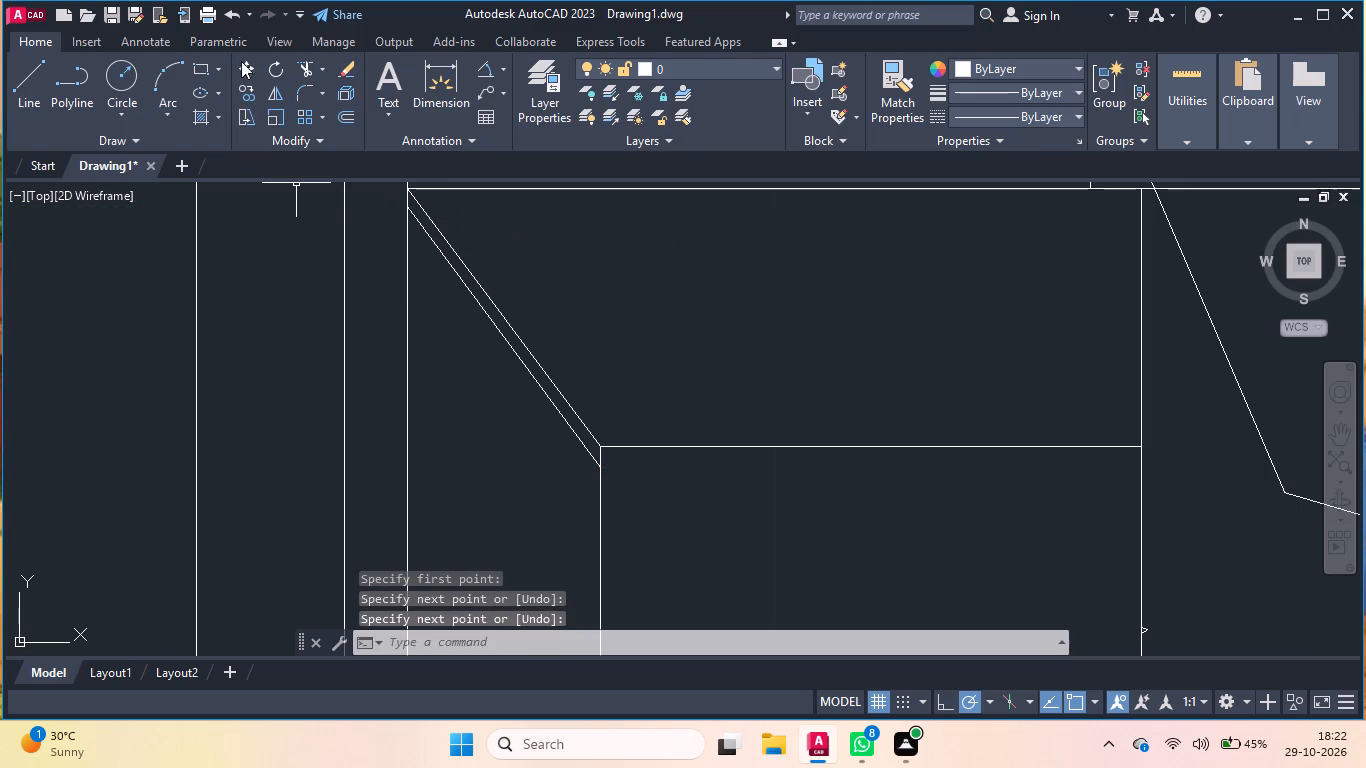
Draw a small circle in the upper left part of the band above the balcony.
click(119, 87)
scroll(395, 478, down, 1)
scroll(469, 303, up, 1)
click(528, 322)
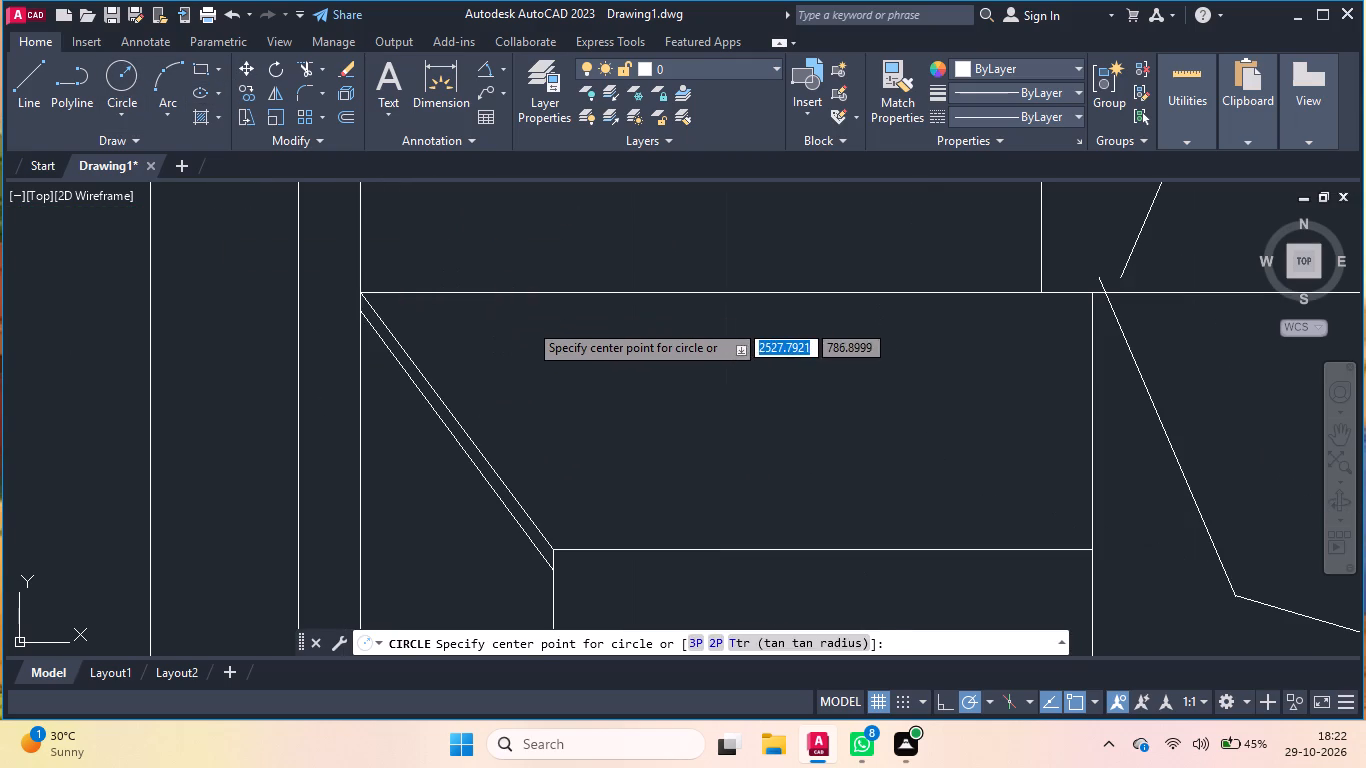
click(535, 337)
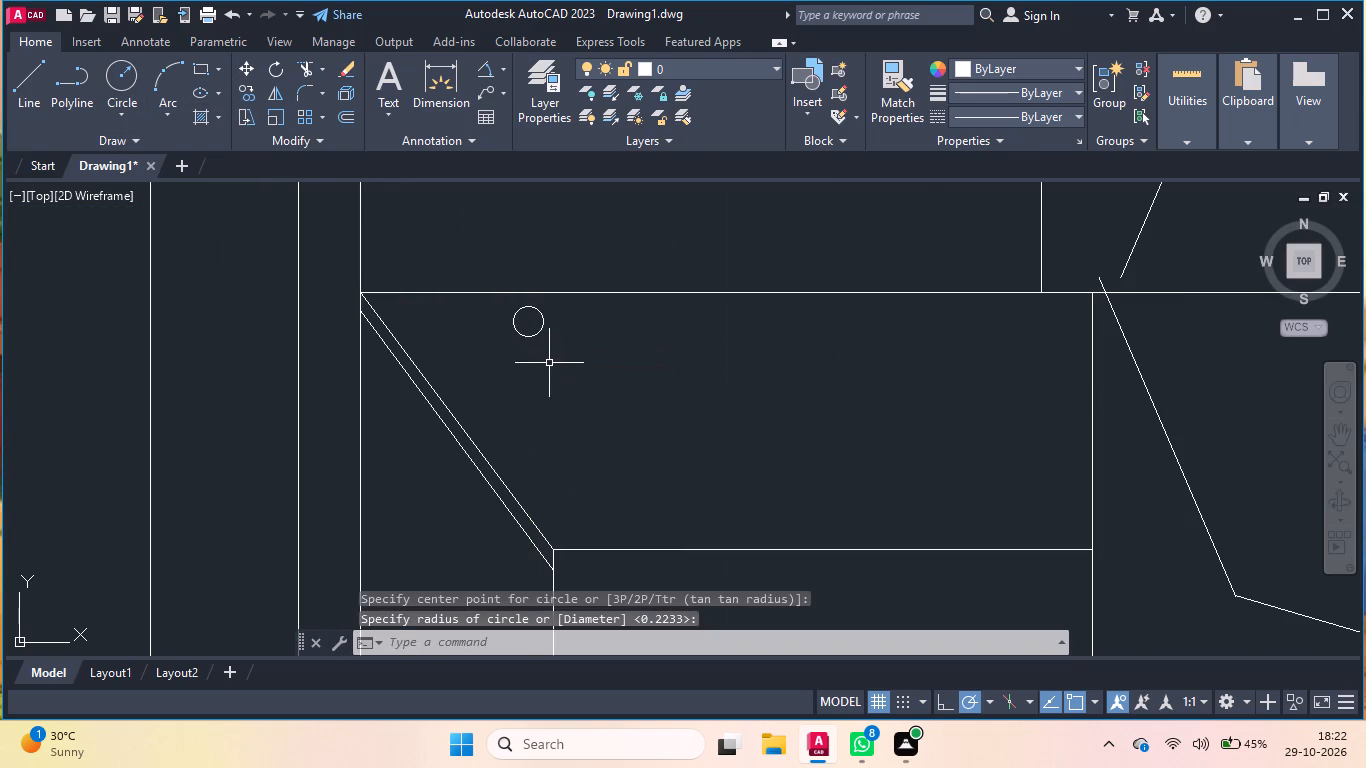
Copy the small circle to four more spots in the band above the balcony, two along its slanted edge and two near its far end.
click(544, 338)
click(534, 332)
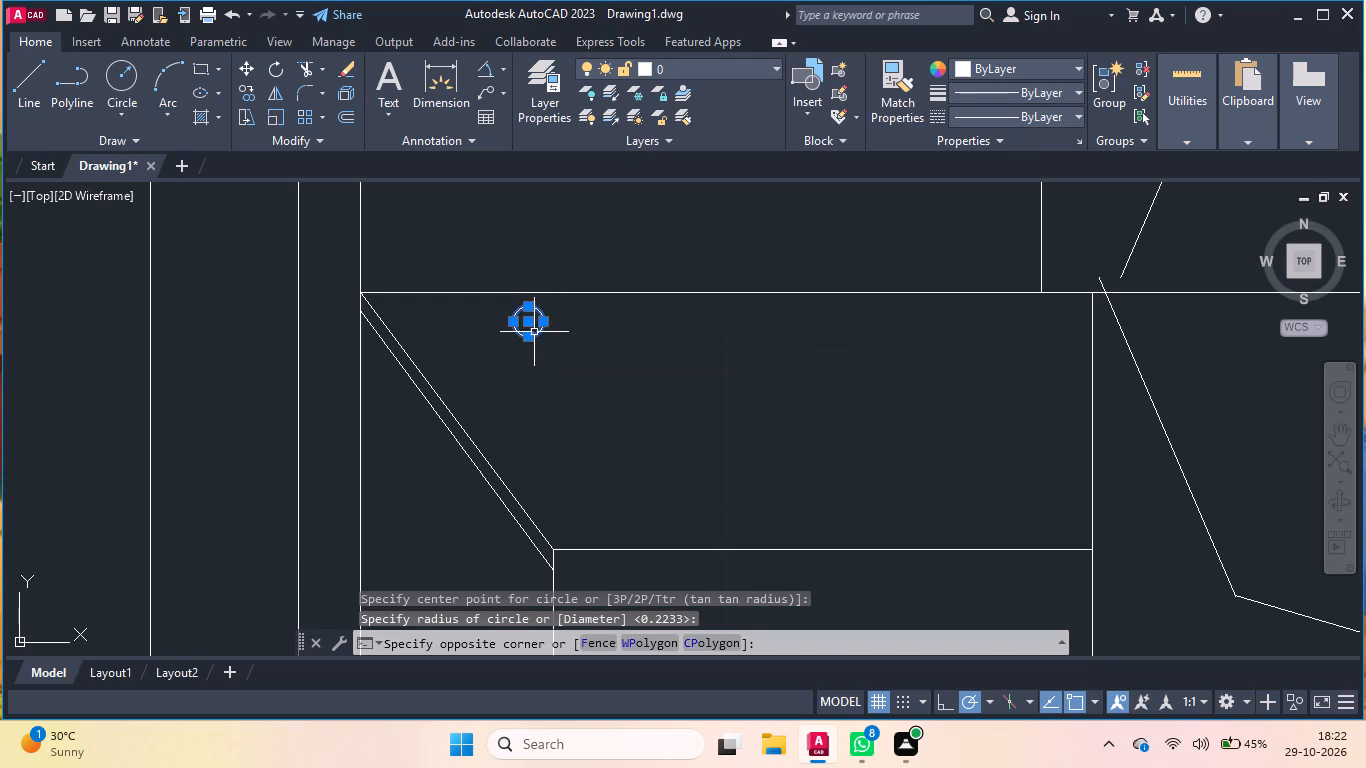
text(co)
key(Return)
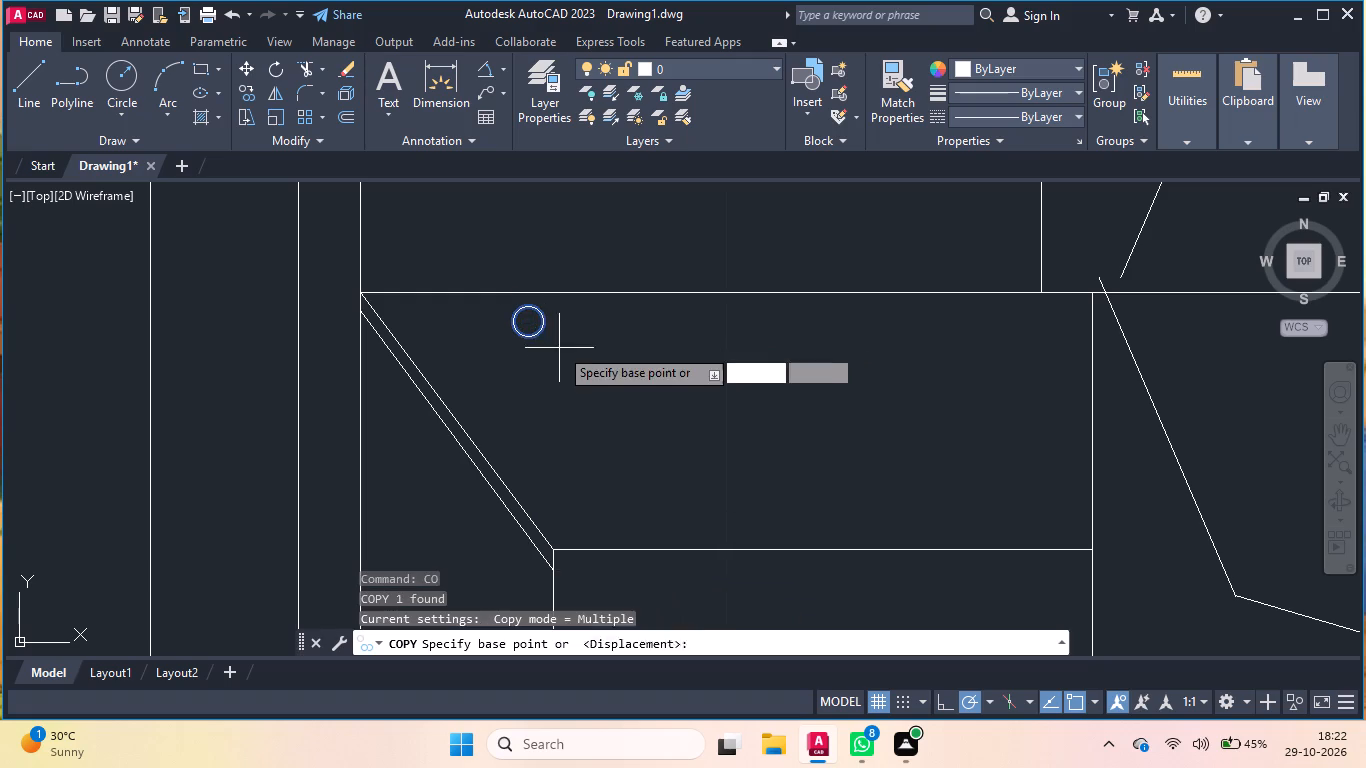
click(541, 324)
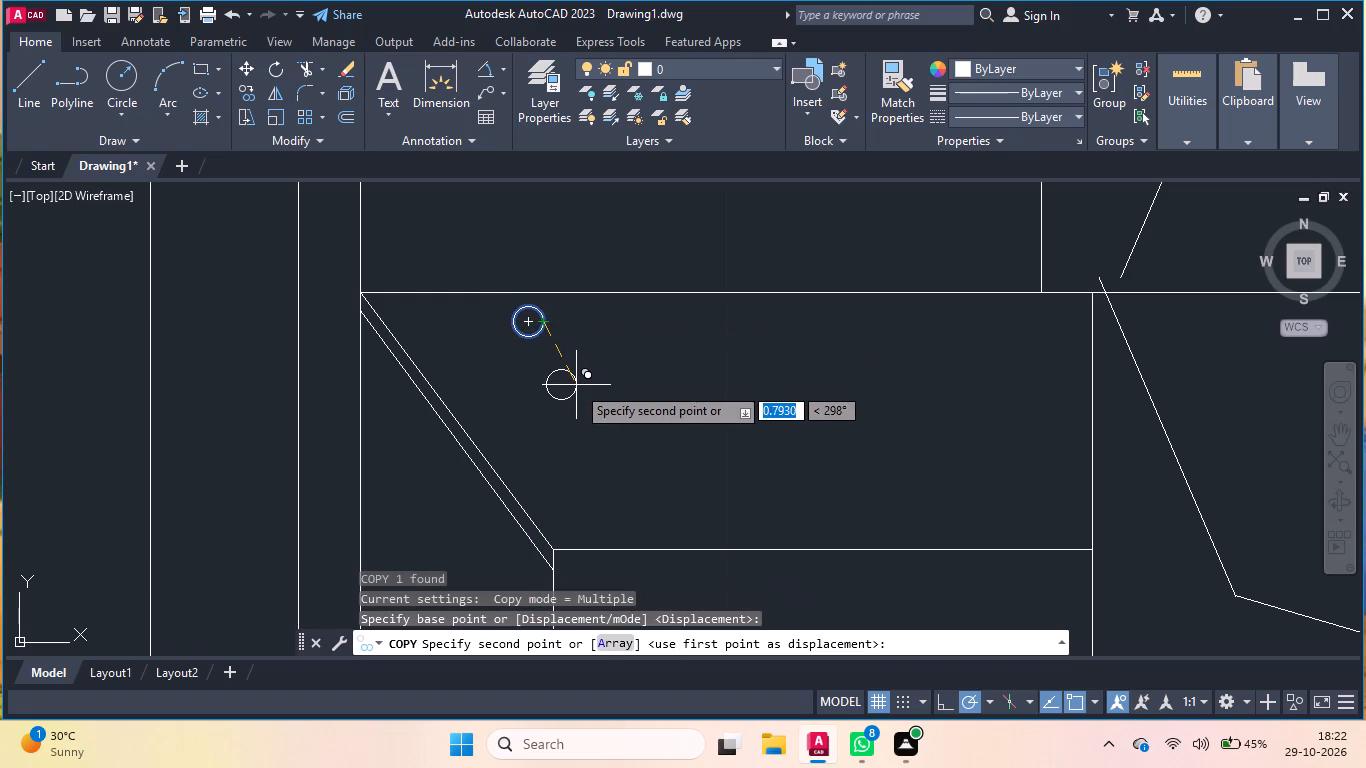
click(576, 385)
click(622, 462)
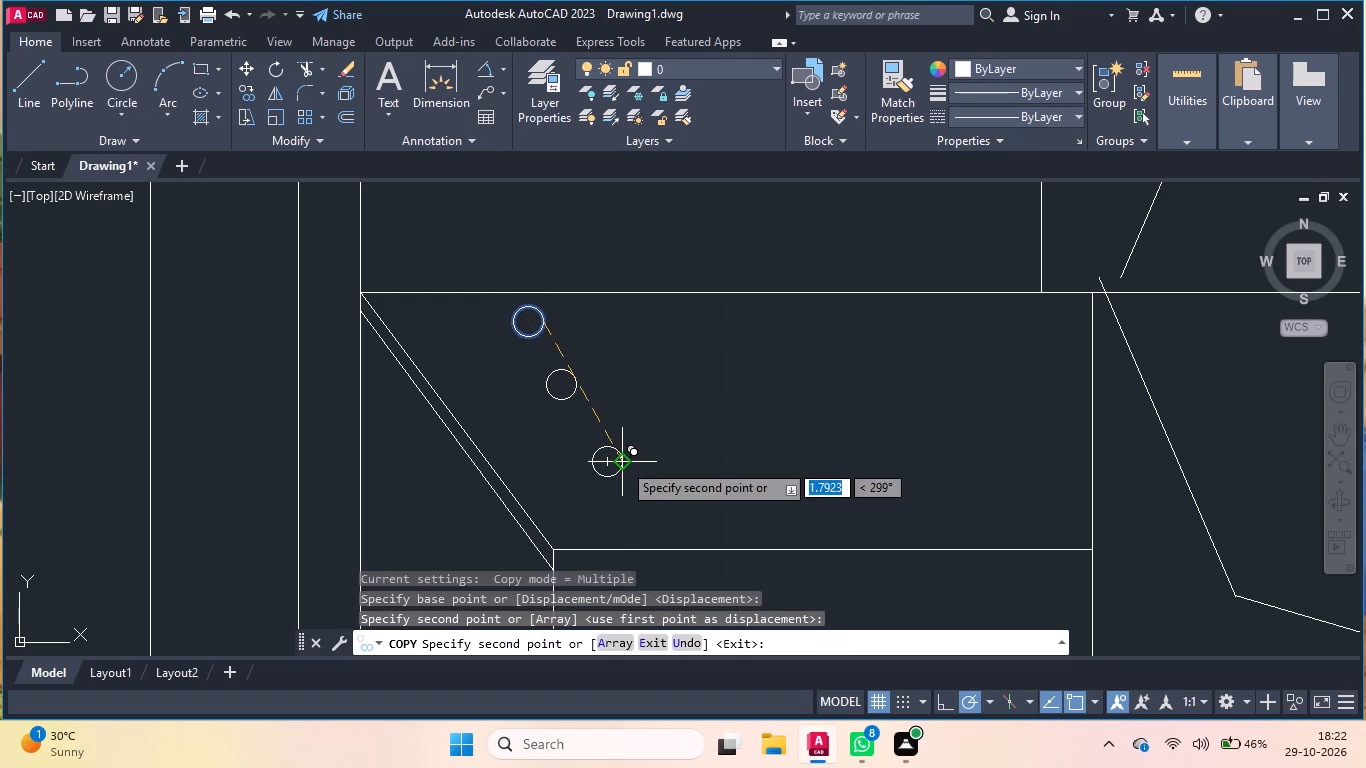
click(958, 324)
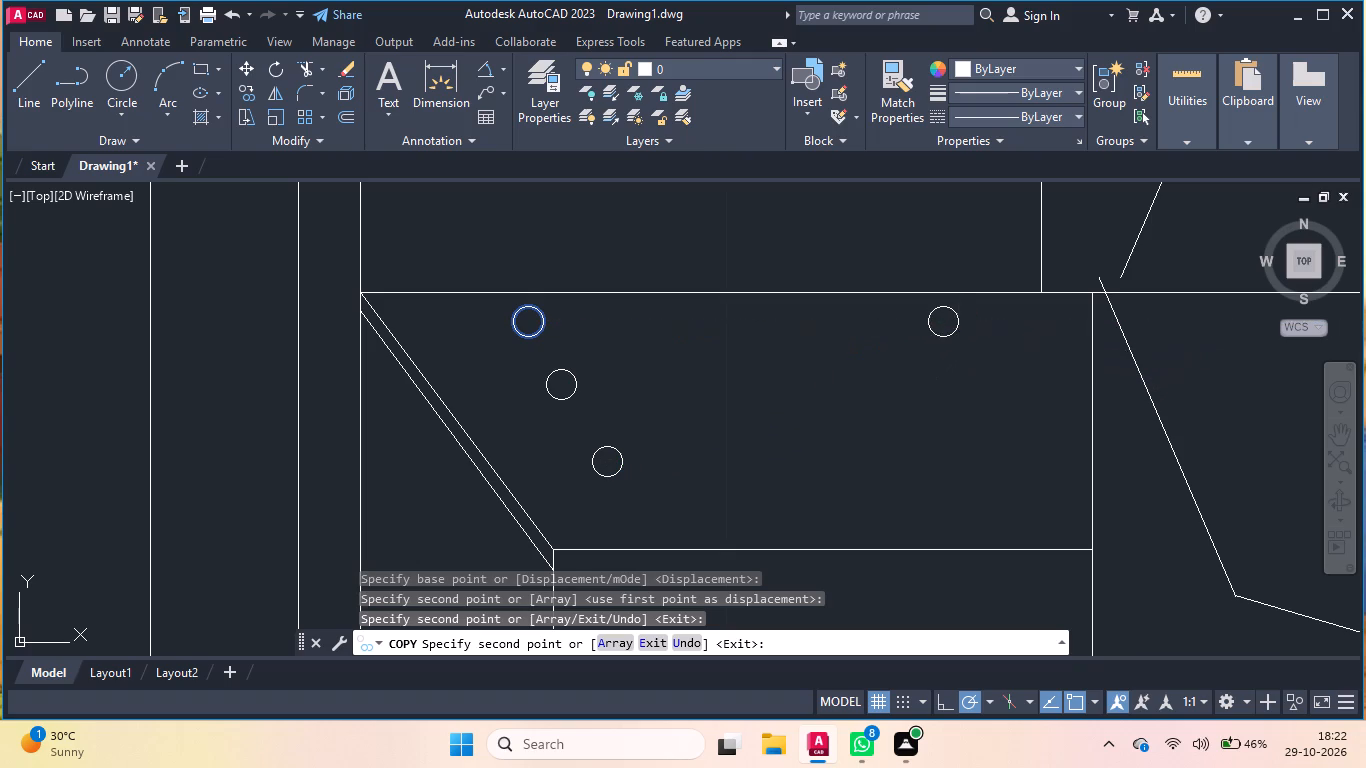
click(986, 469)
key(Return)
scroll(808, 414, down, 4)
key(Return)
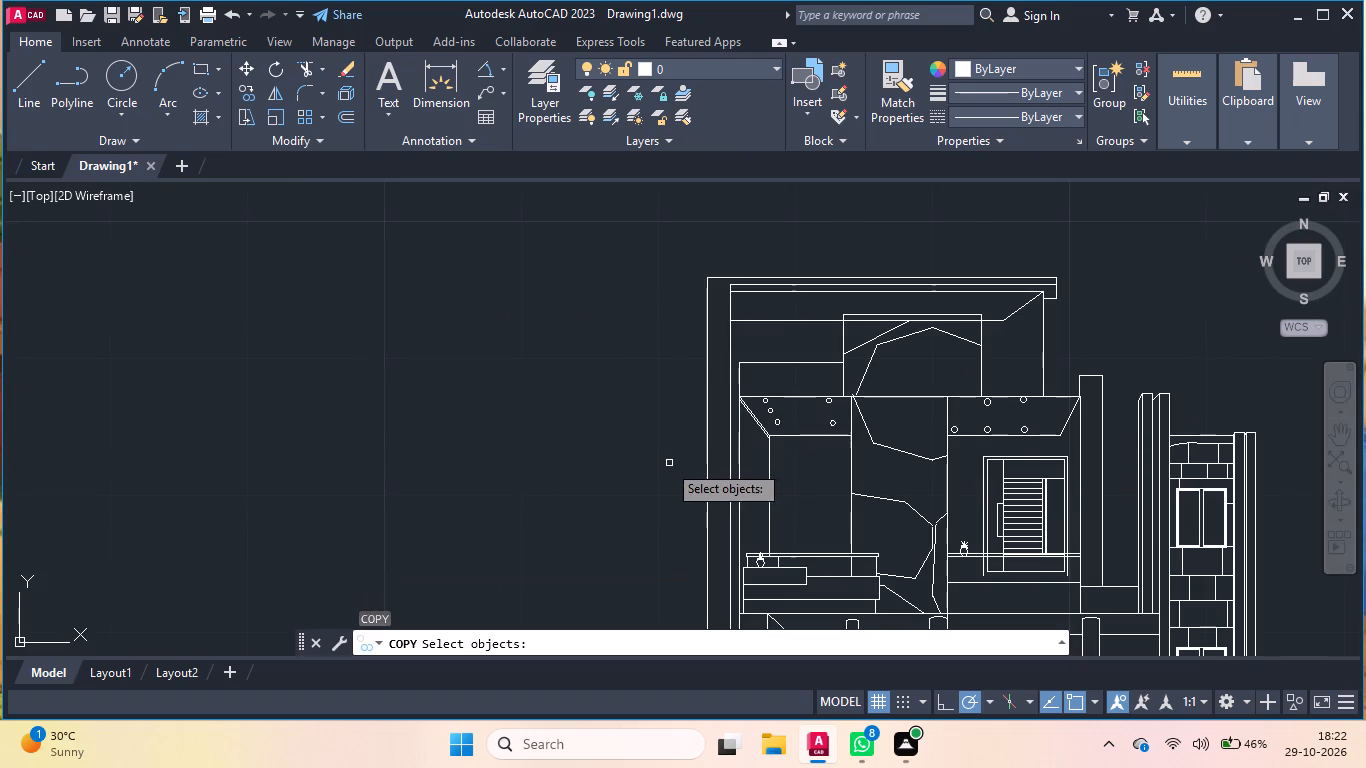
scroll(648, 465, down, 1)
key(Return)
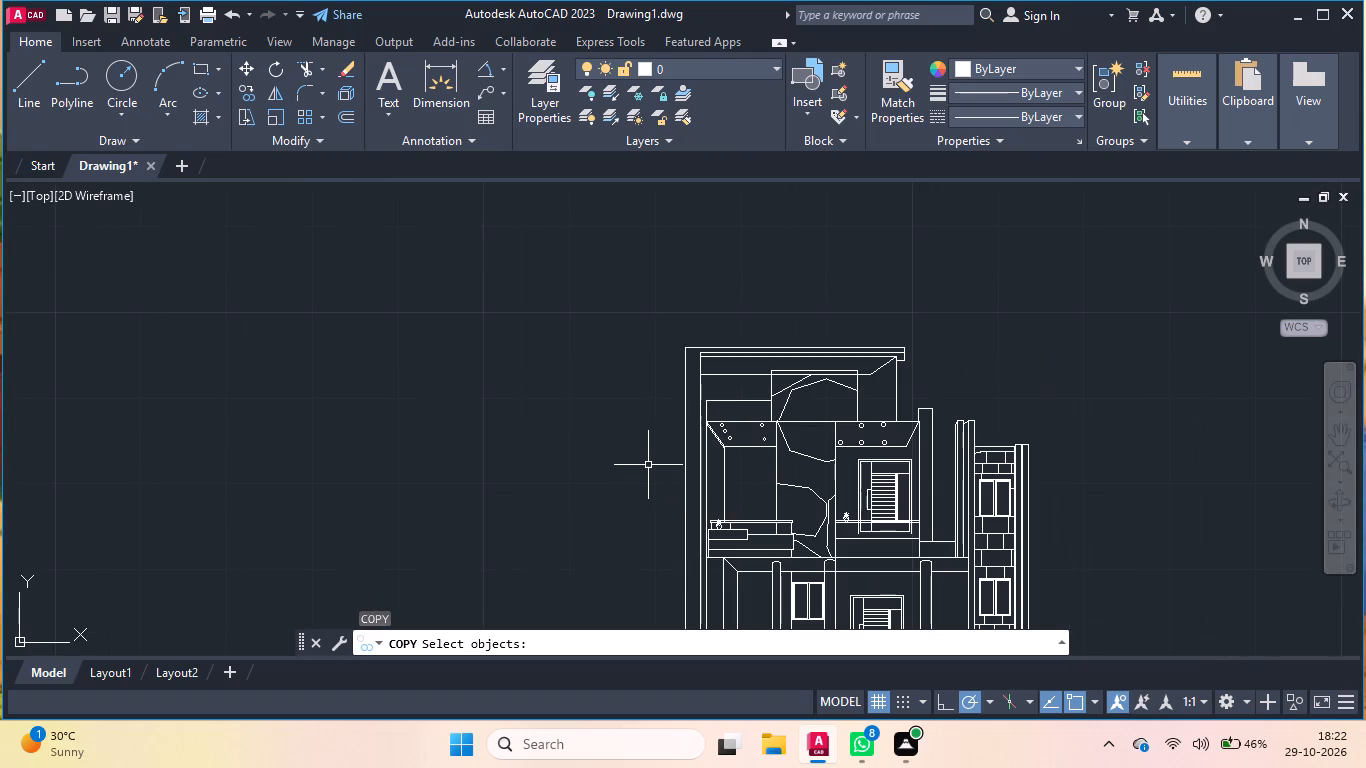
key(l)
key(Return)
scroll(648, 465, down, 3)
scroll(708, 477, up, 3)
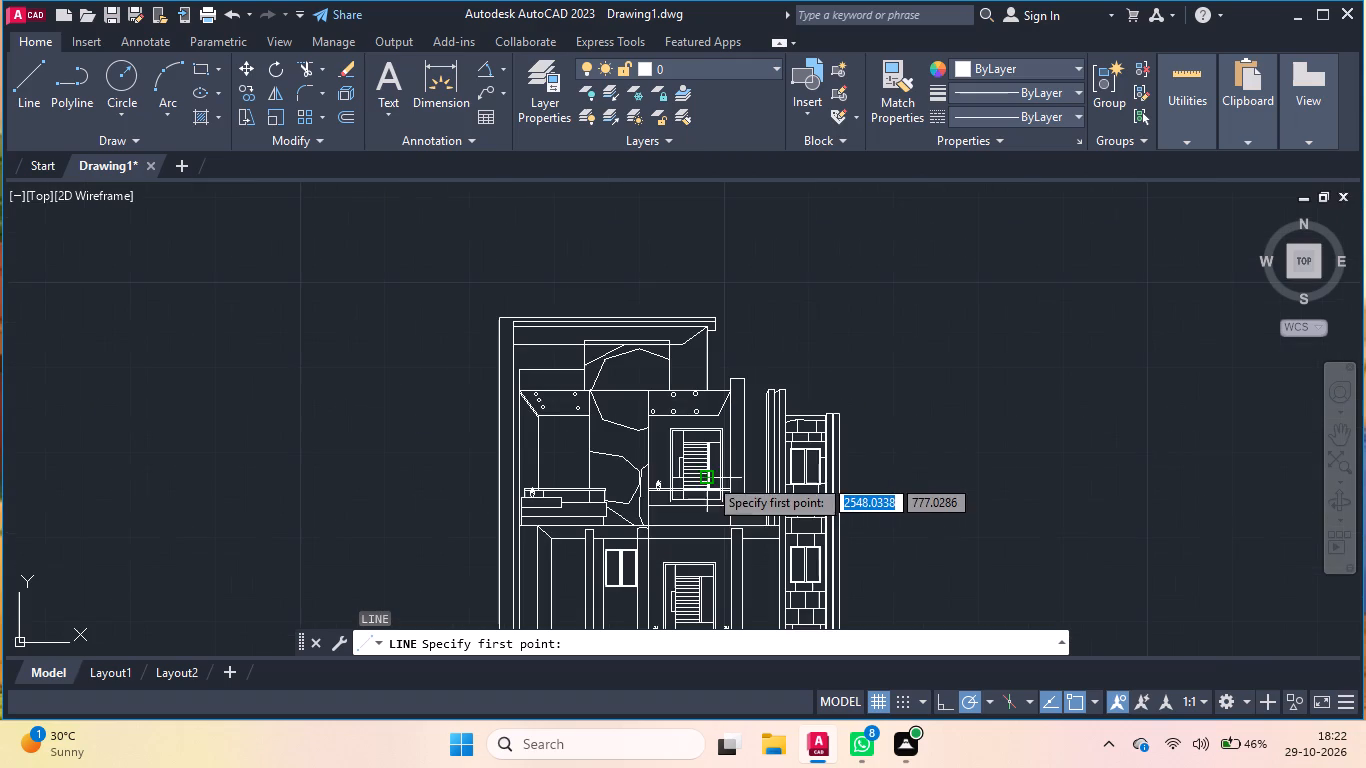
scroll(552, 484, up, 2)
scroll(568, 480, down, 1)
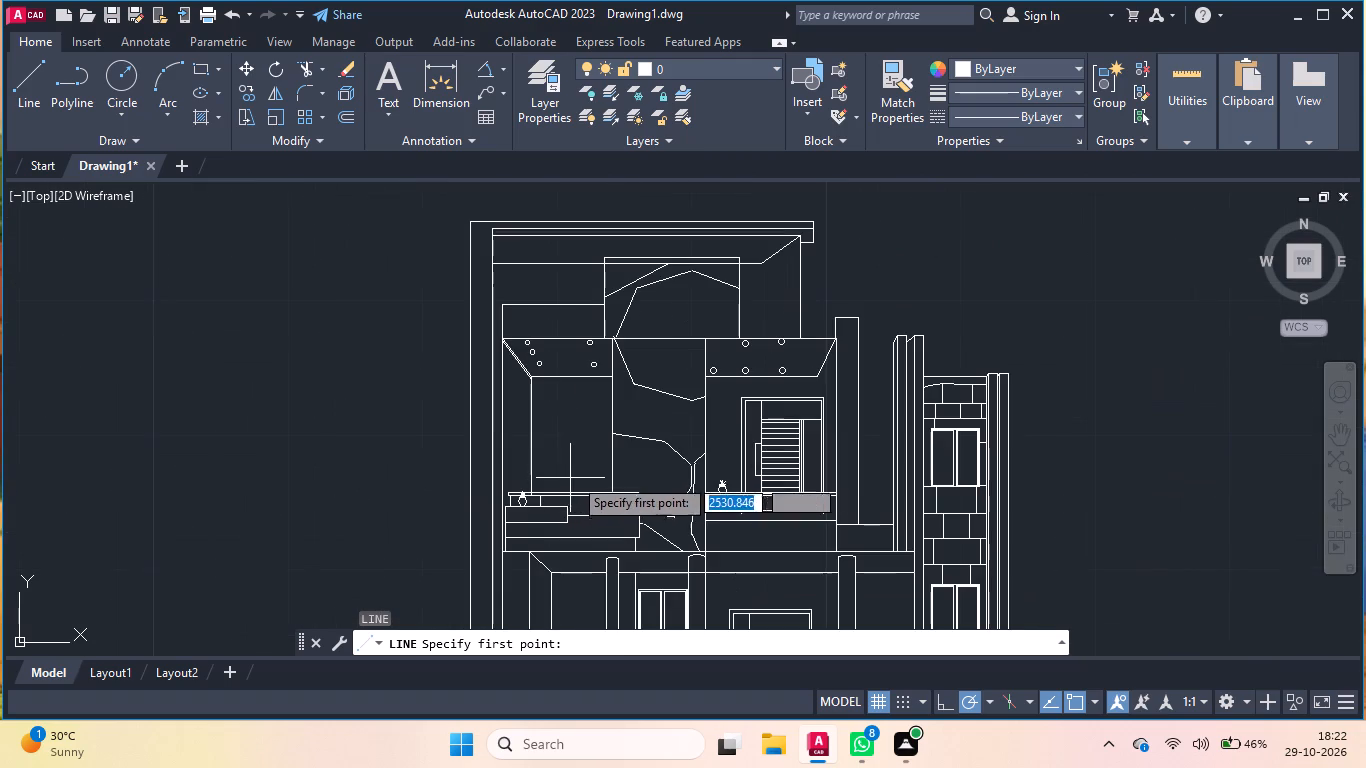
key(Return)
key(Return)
Erase the gravel hatch from the central wall and the wall panel above it.
click(688, 372)
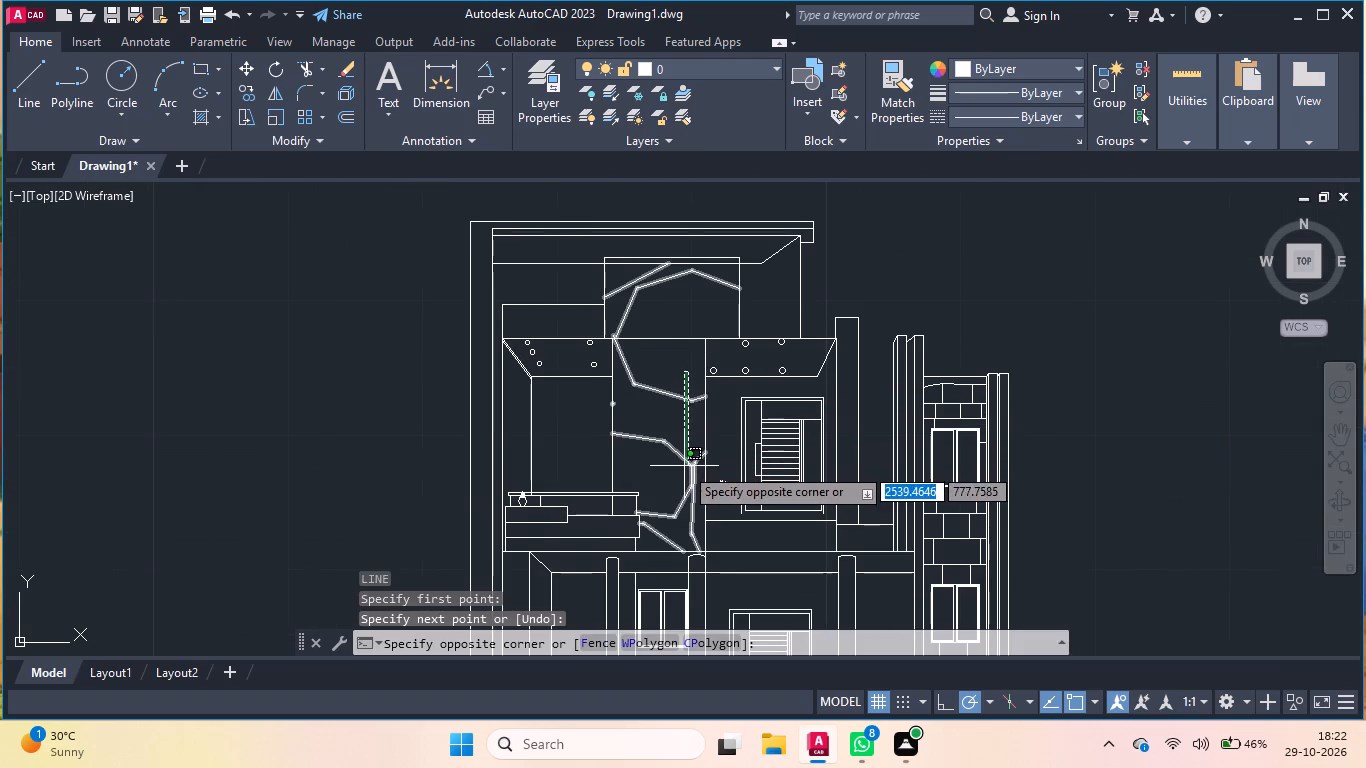
click(684, 466)
key(Delete)
key(Delete)
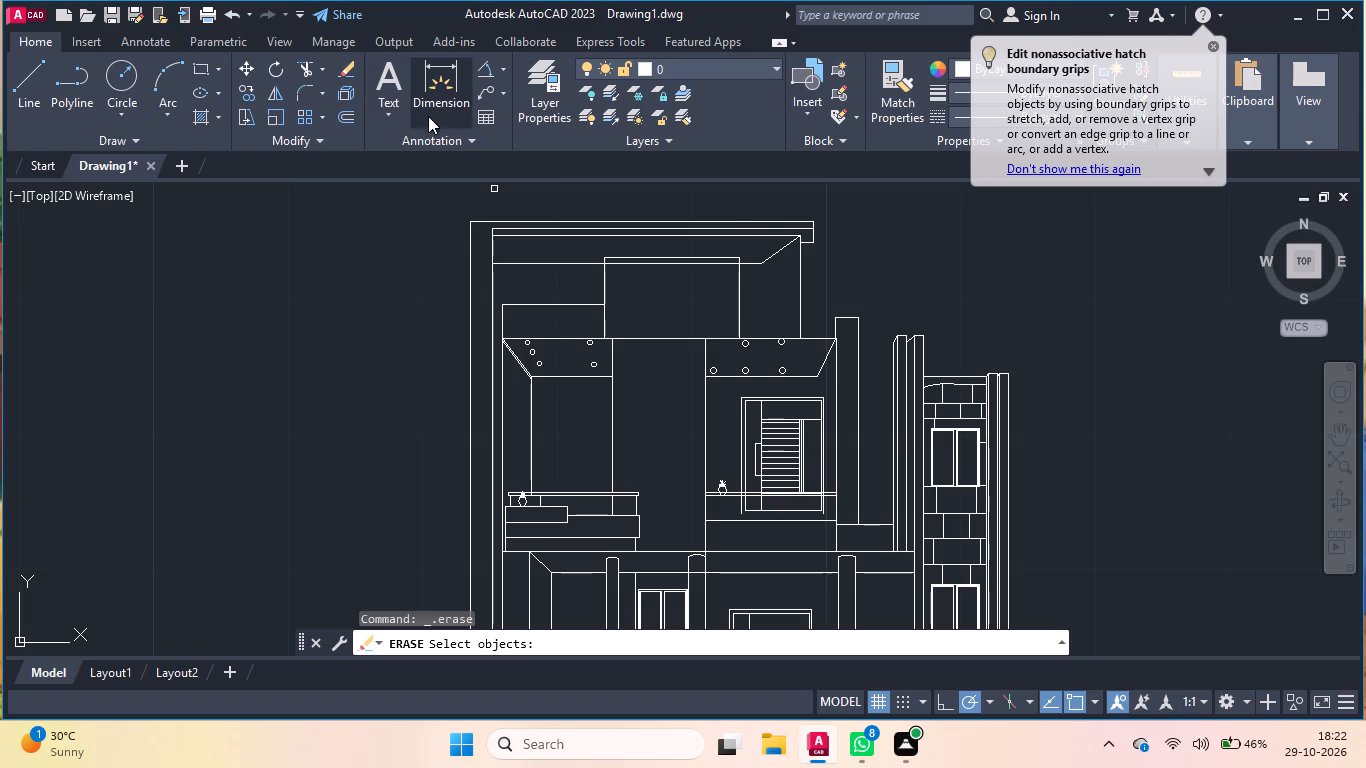
Hatch the upper wall panel and the central wall between the two circle-dotted bands with the HEX pattern at scale 1.
click(203, 117)
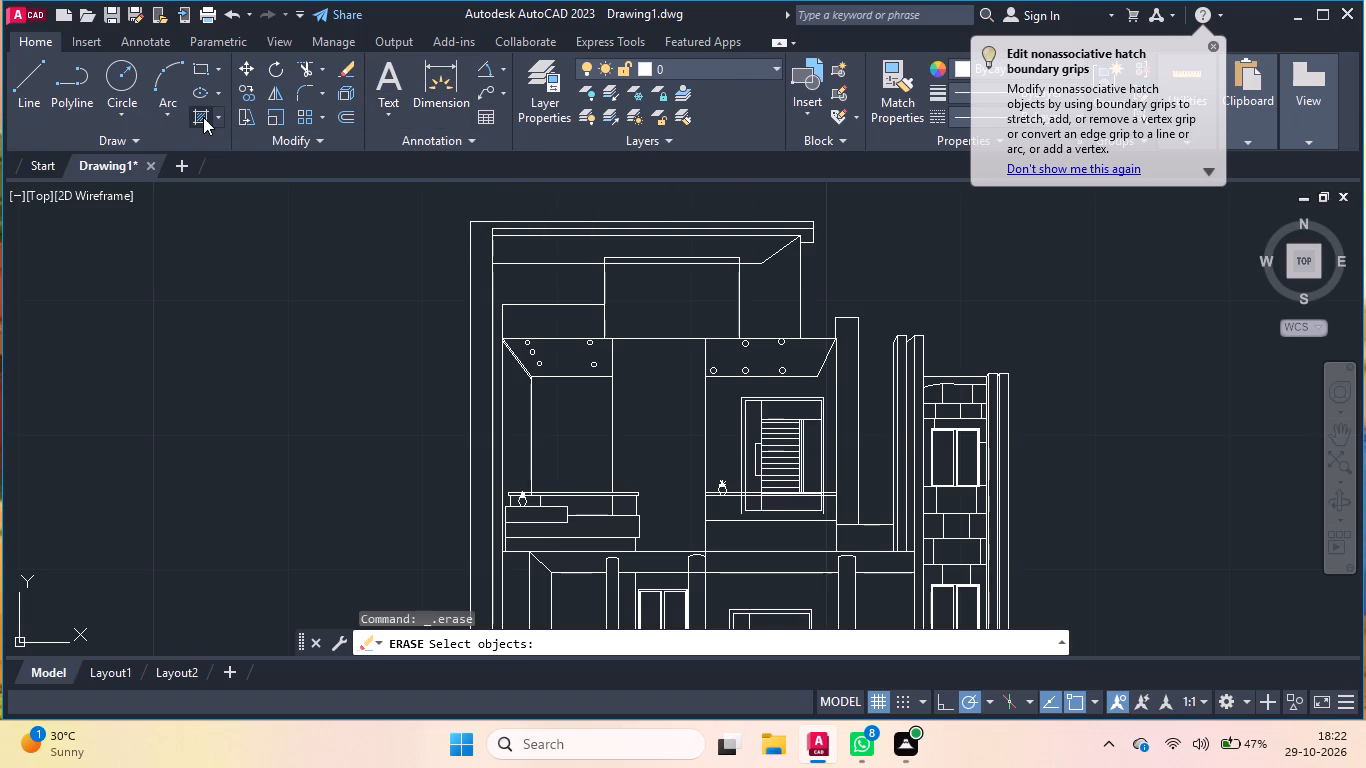
click(265, 86)
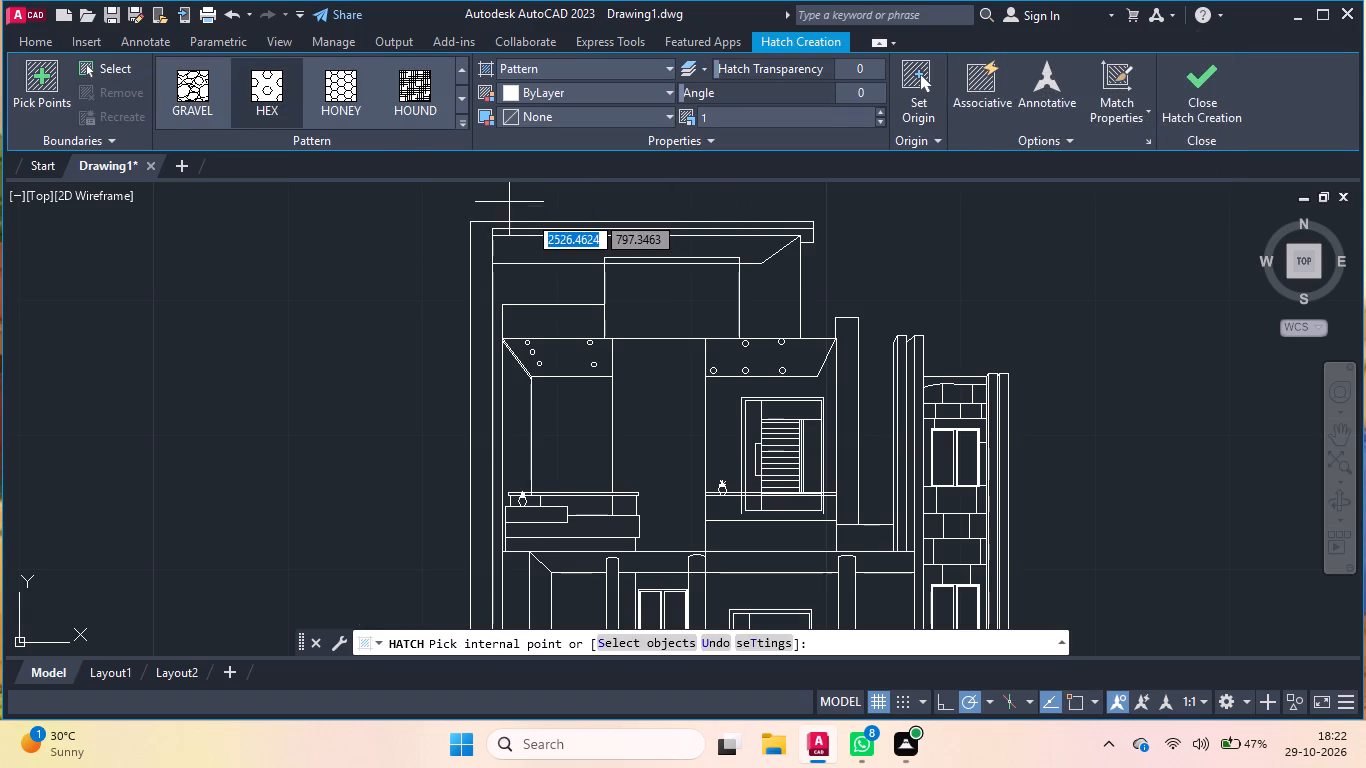
click(675, 310)
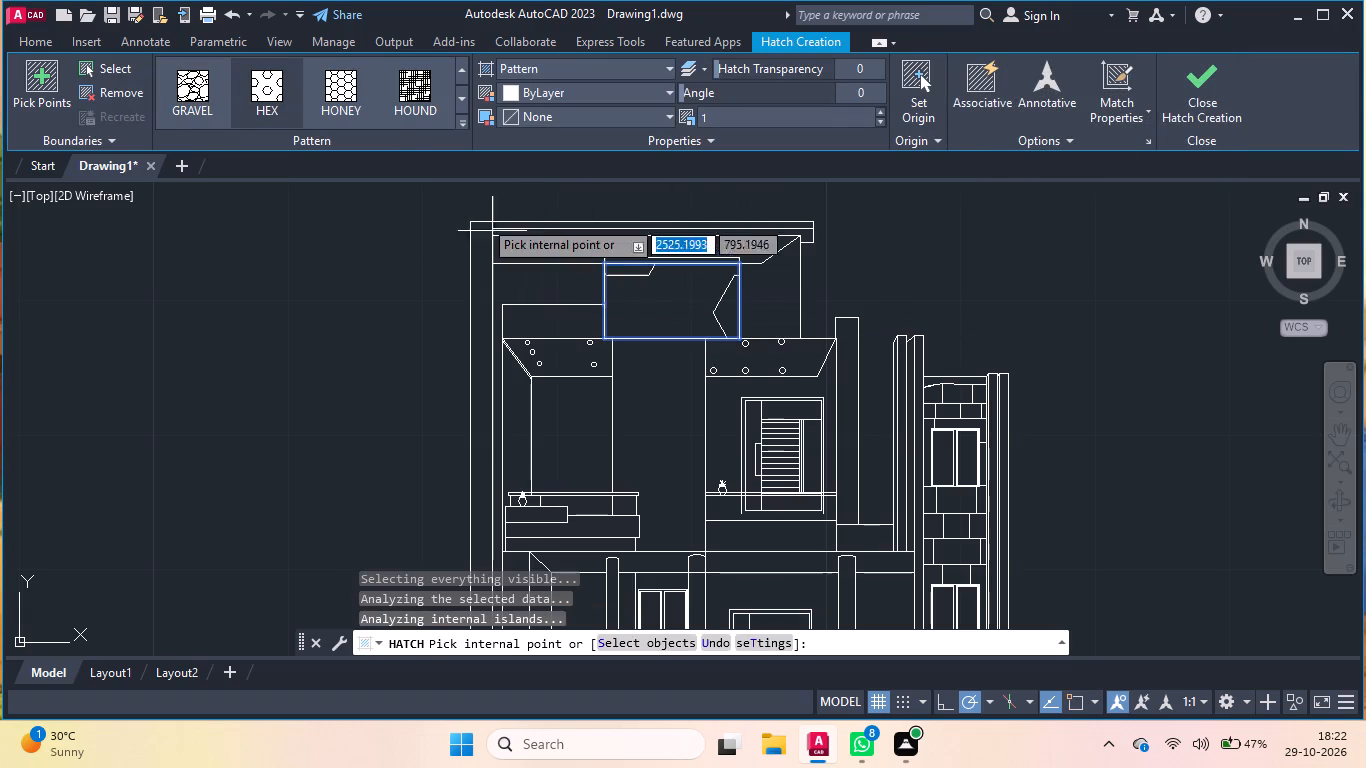
click(645, 314)
click(646, 314)
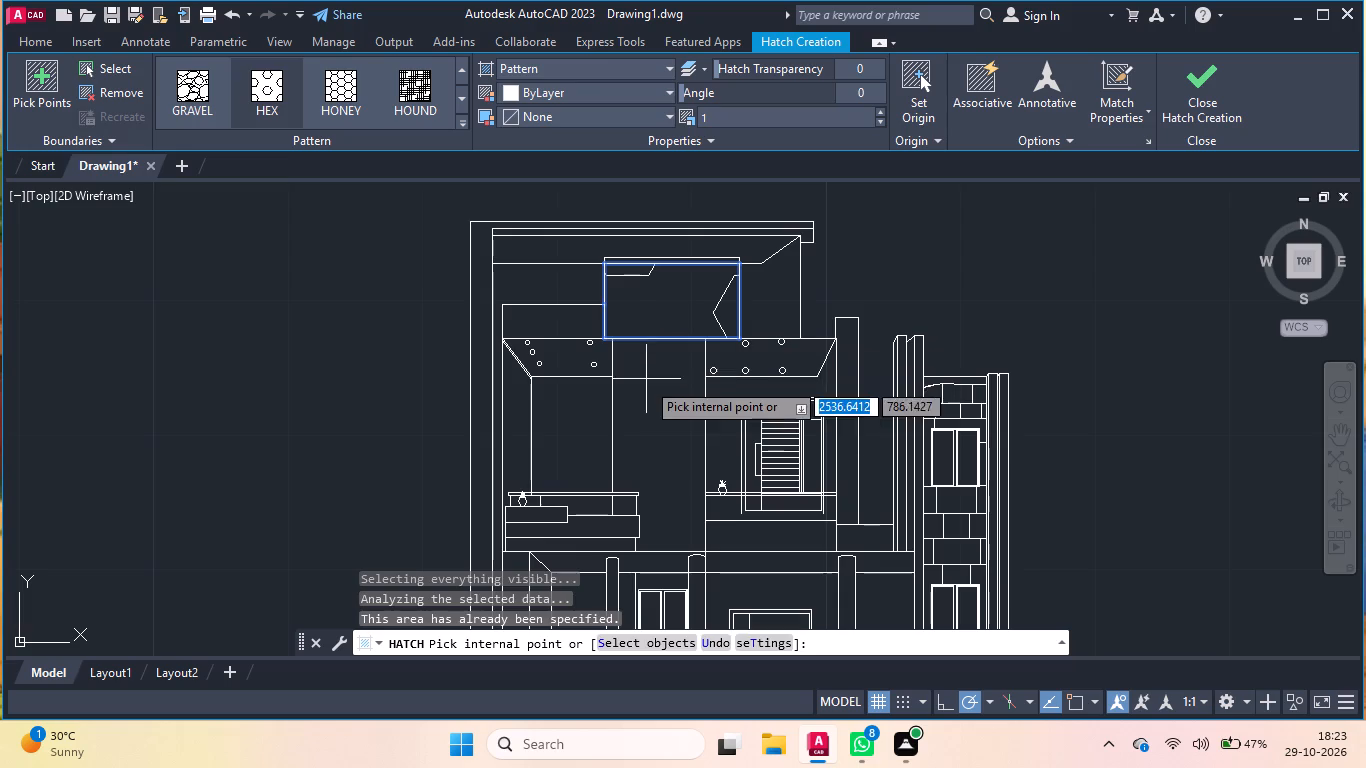
click(646, 384)
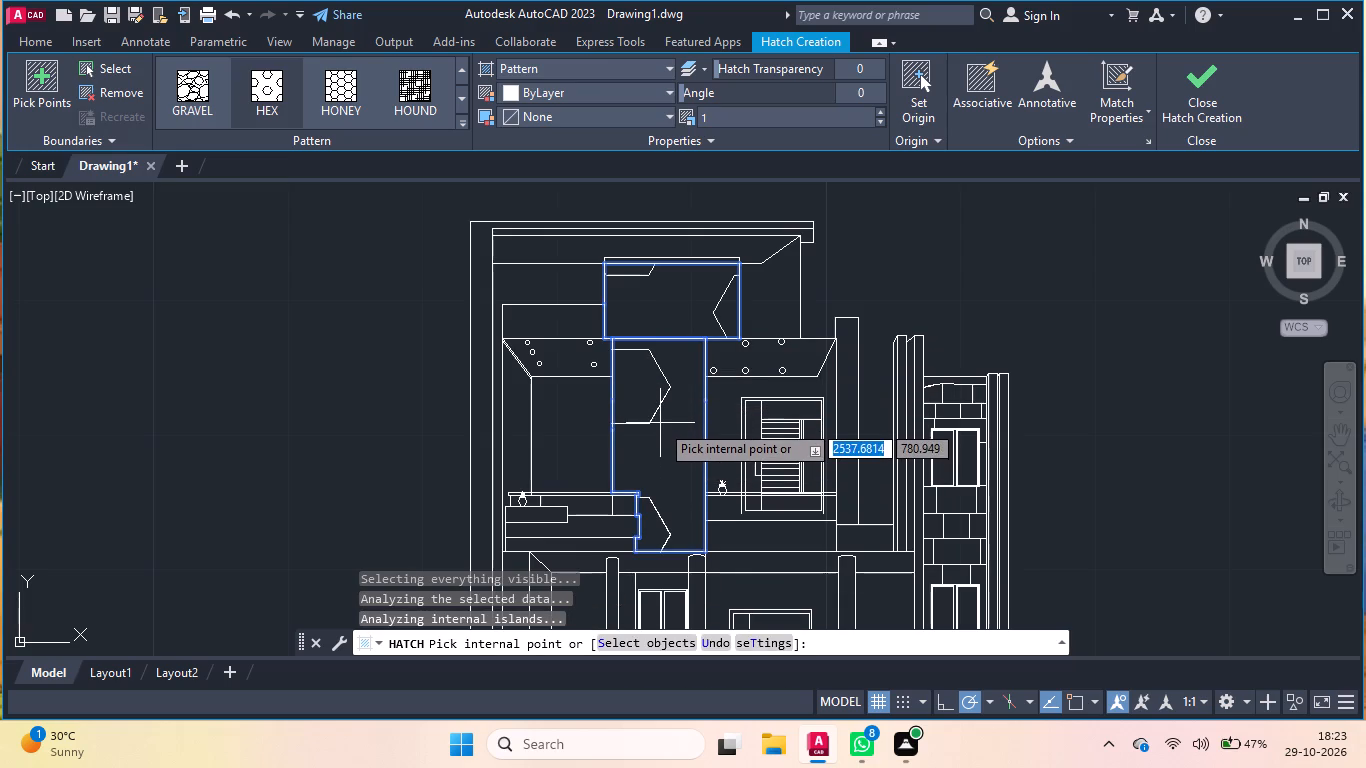
key(Escape)
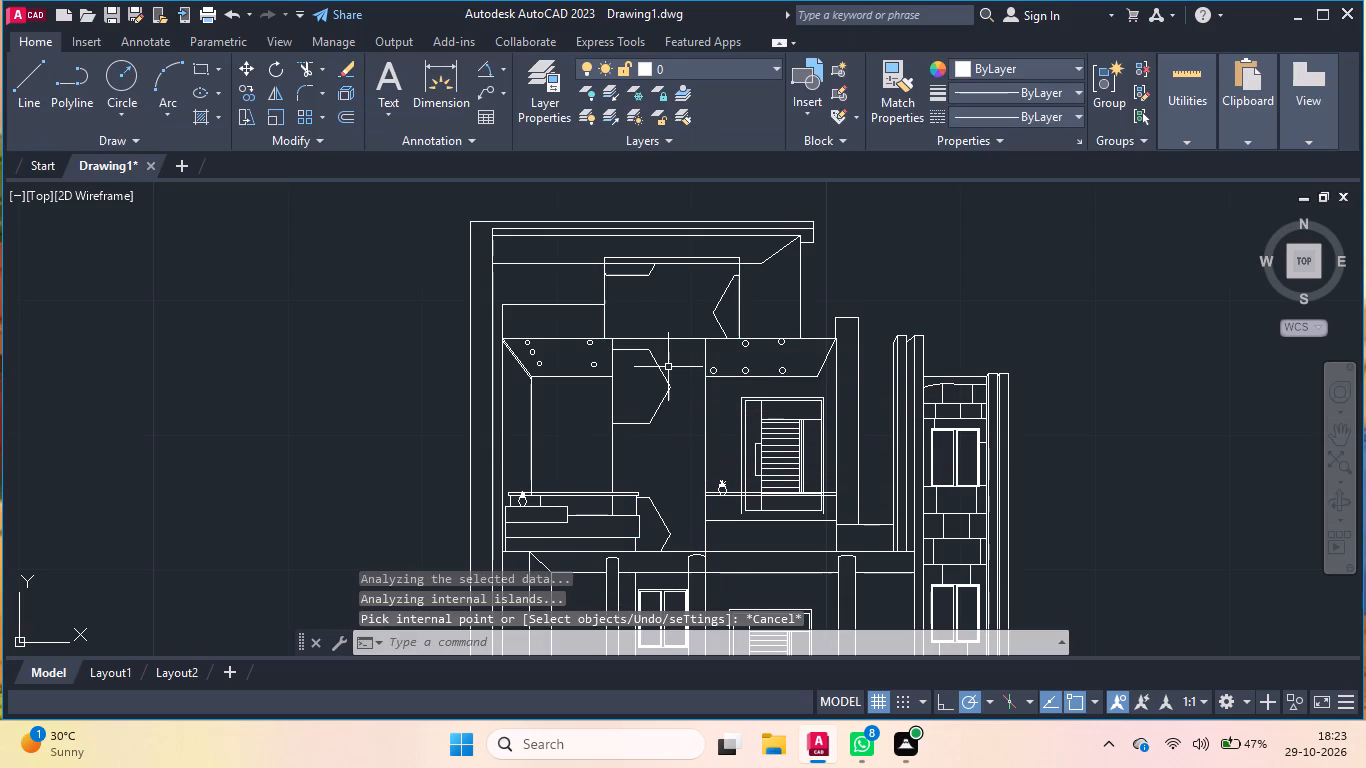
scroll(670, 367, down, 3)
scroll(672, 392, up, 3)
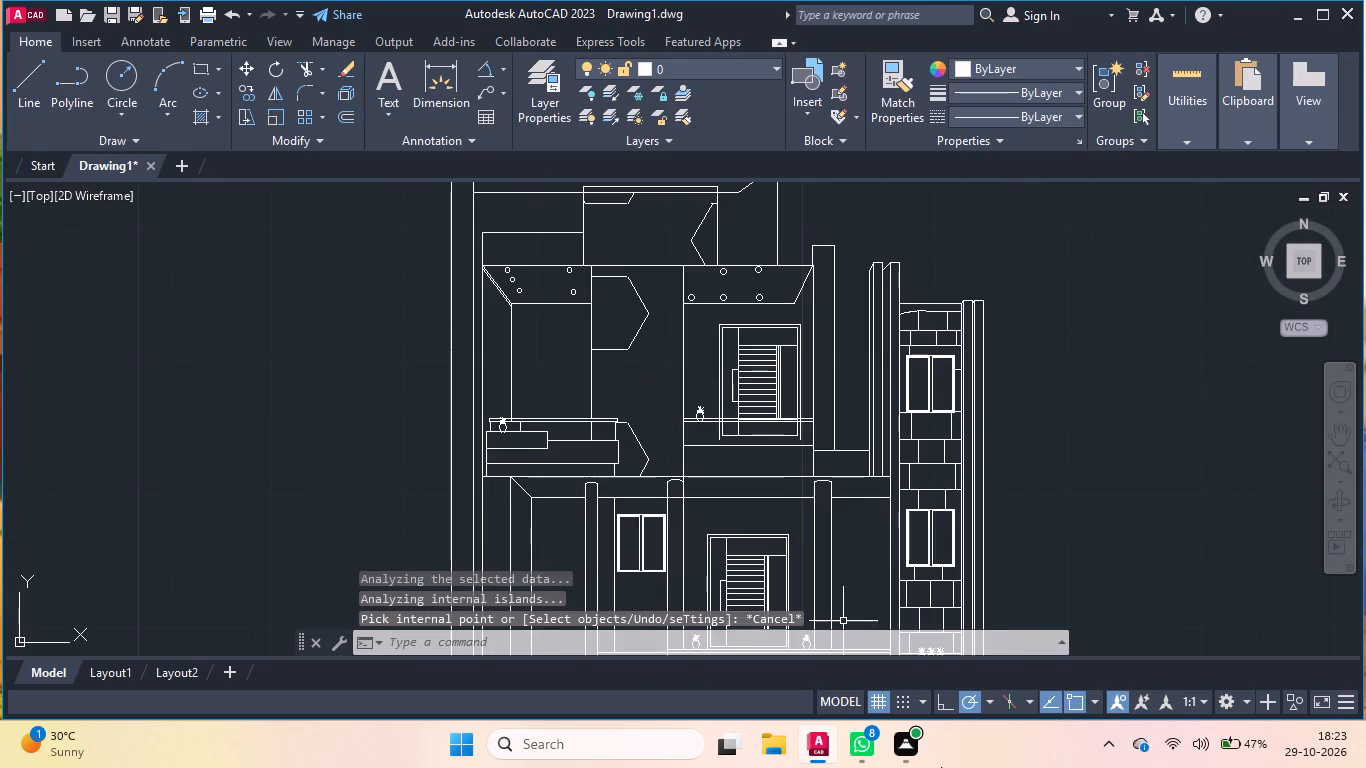
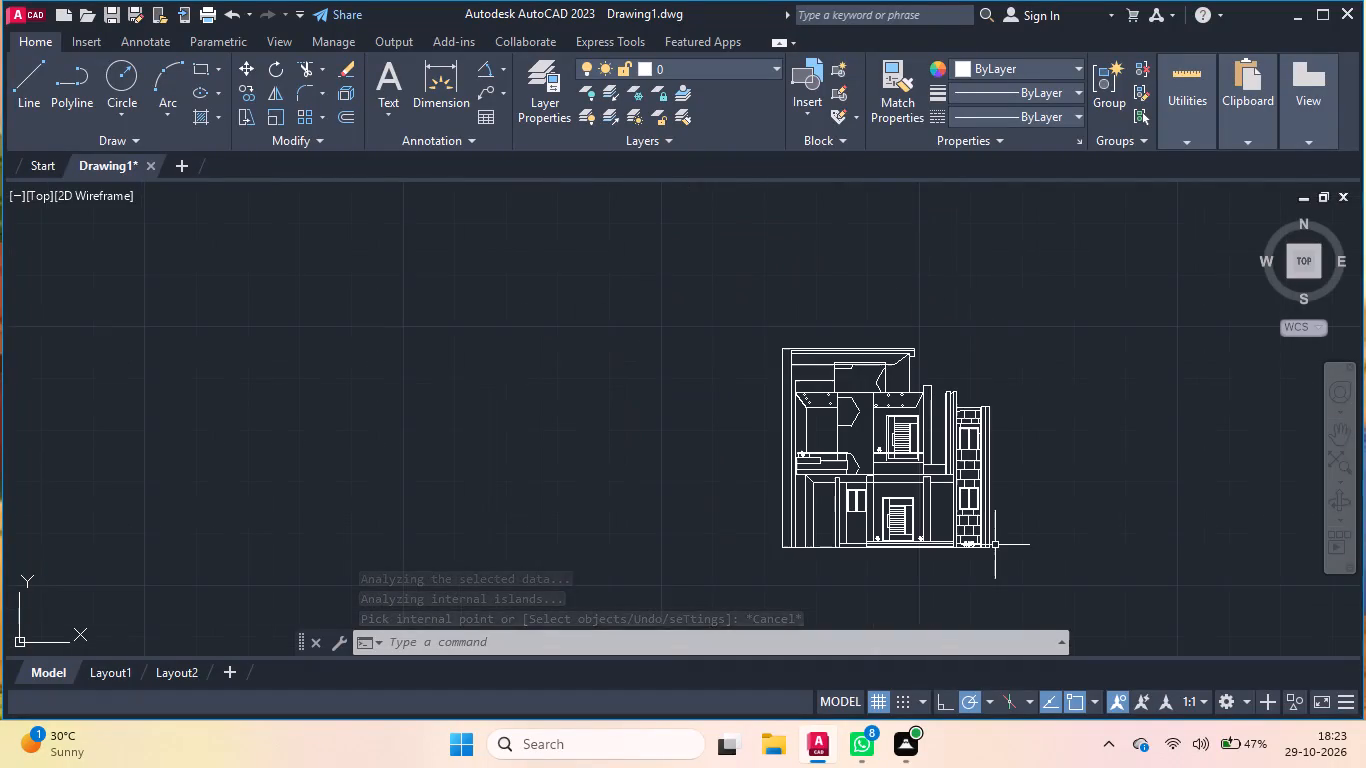
Turn off command logging with LOGFILEOFF.
click(780, 636)
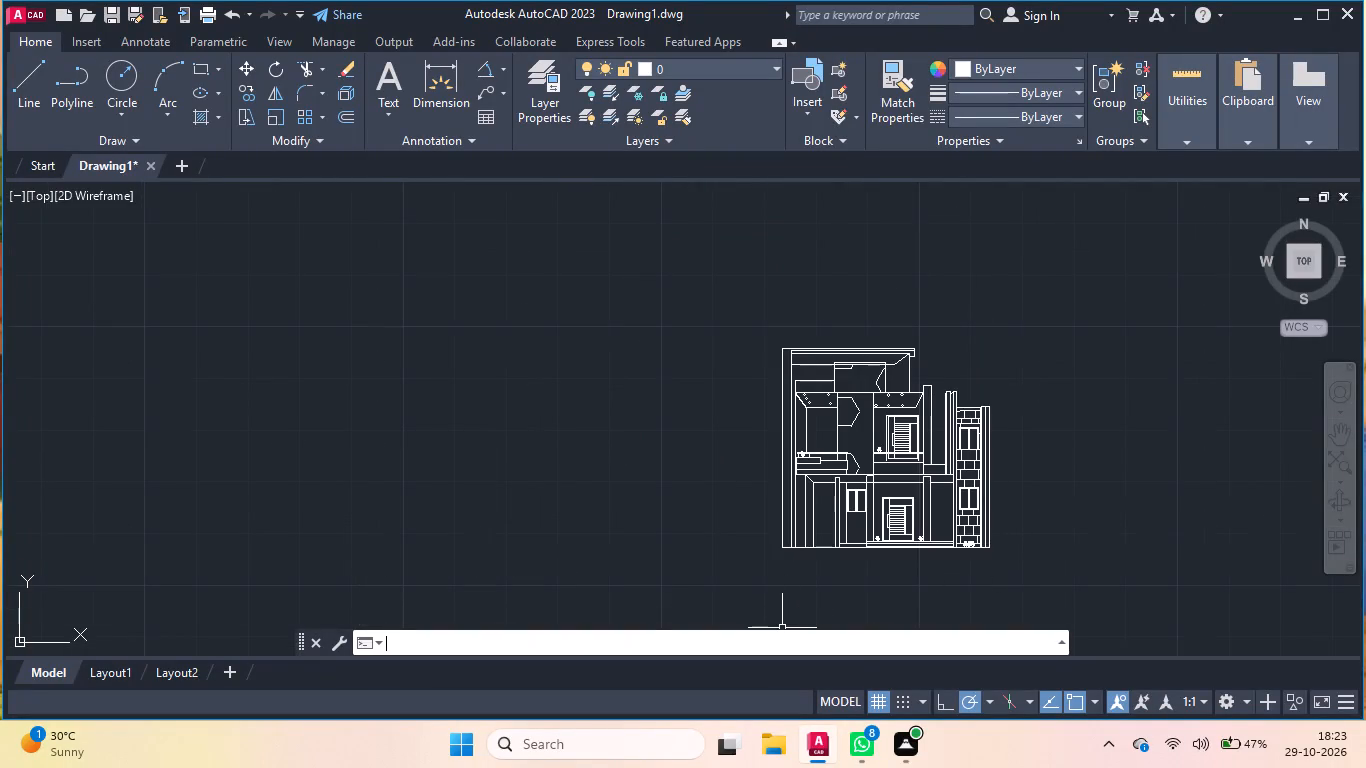
text(log)
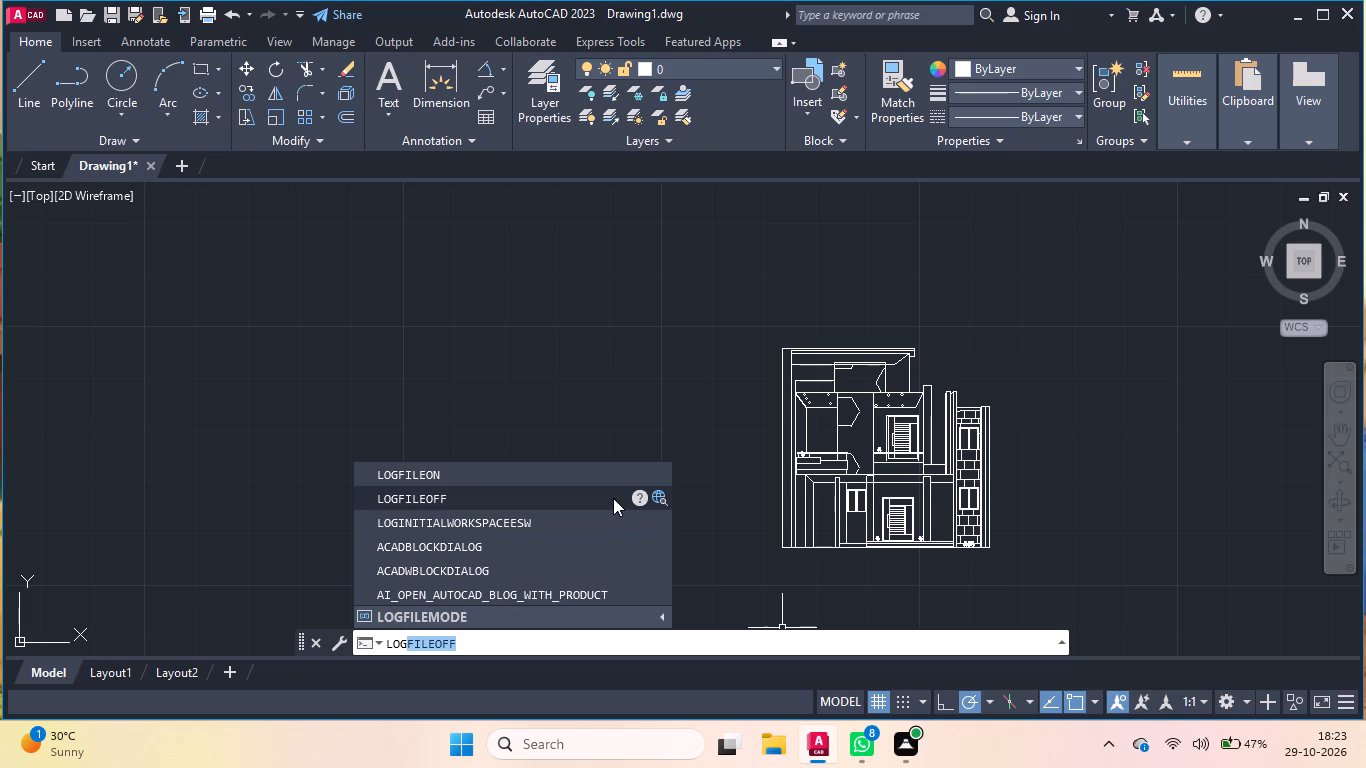
click(613, 498)
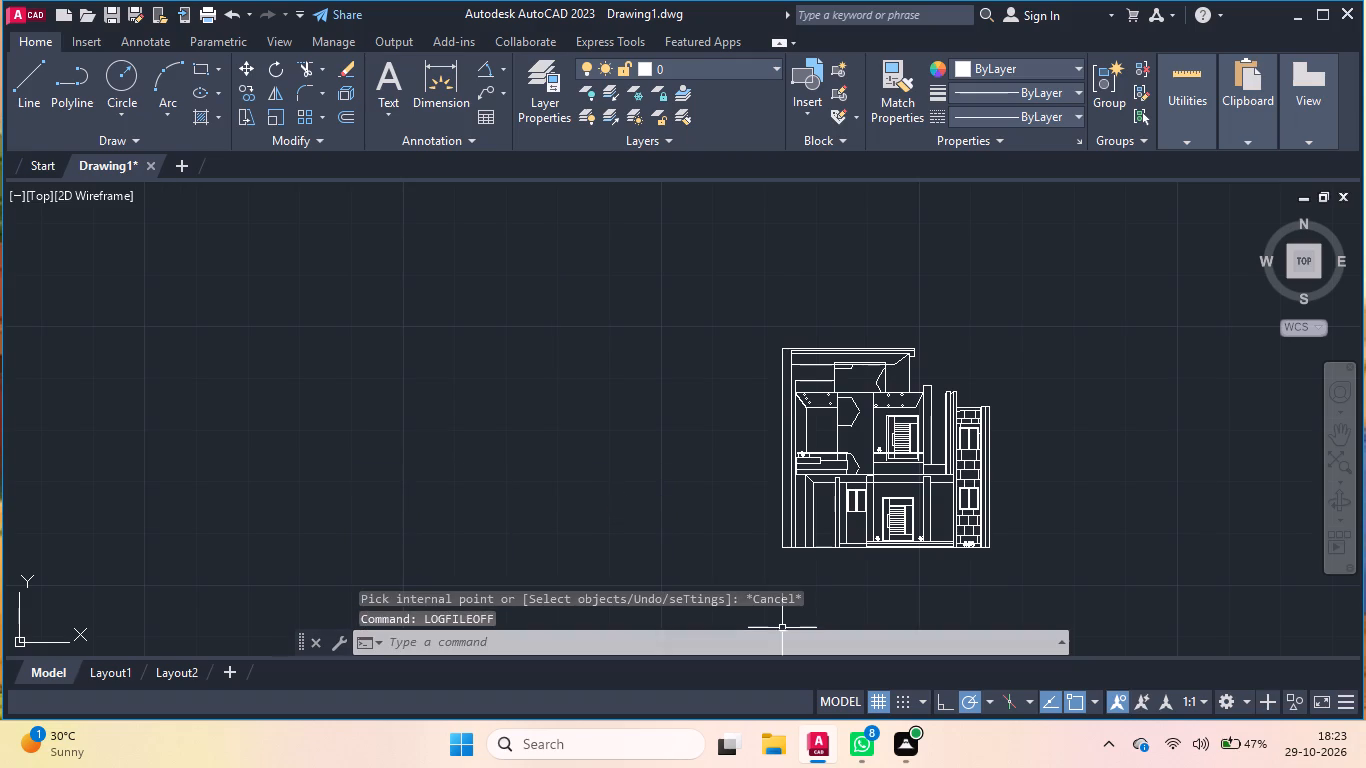
Save the drawing in the Documents folder under the file name 6.
key(ctrl+s)
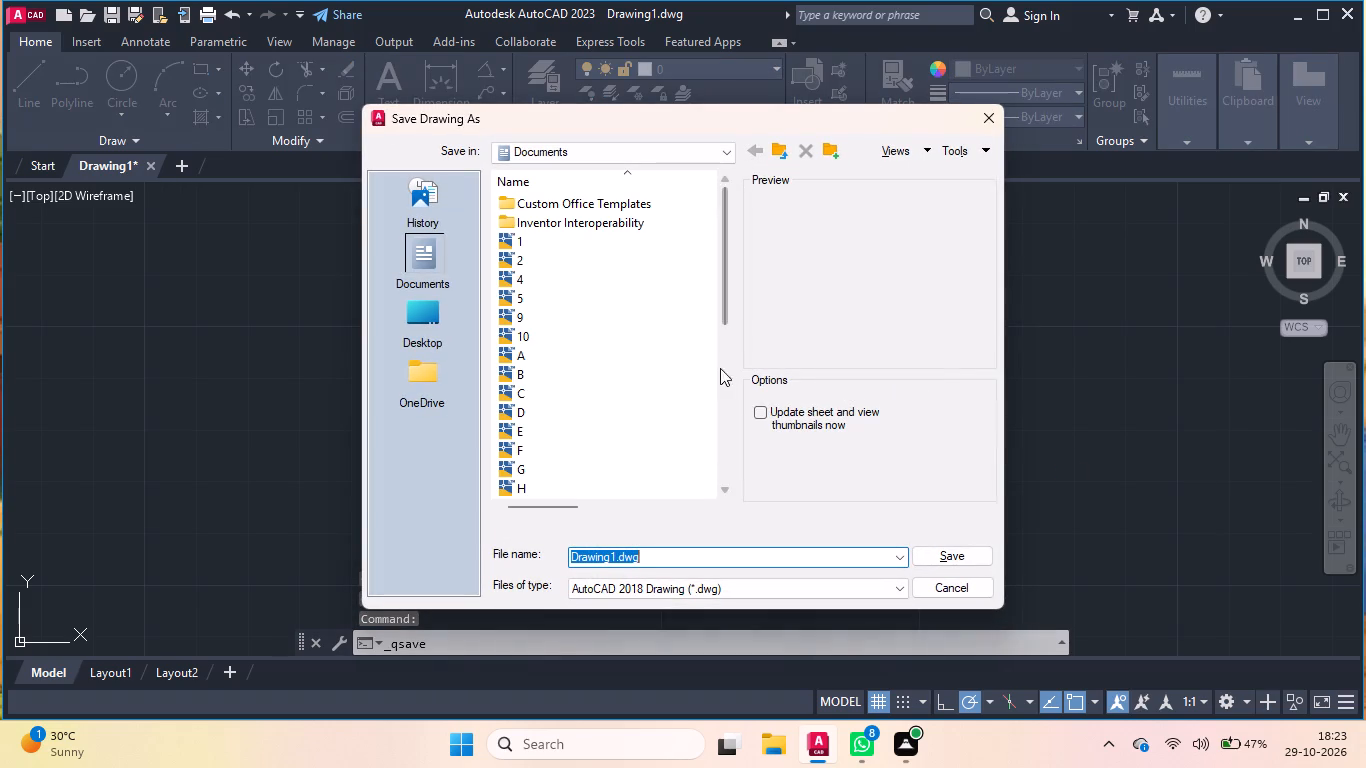
click(778, 551)
click(771, 559)
key(BackSpace)
key(BackSpace)
key(BackSpace)
key(BackSpace)
key(BackSpace)
key(BackSpace)
key(BackSpace)
key(BackSpace)
key(BackSpace)
key(BackSpace)
key(BackSpace)
key(BackSpace)
key(BackSpace)
key(BackSpace)
key(BackSpace)
key(BackSpace)
key(BackSpace)
key(BackSpace)
key(BackSpace)
key(BackSpace)
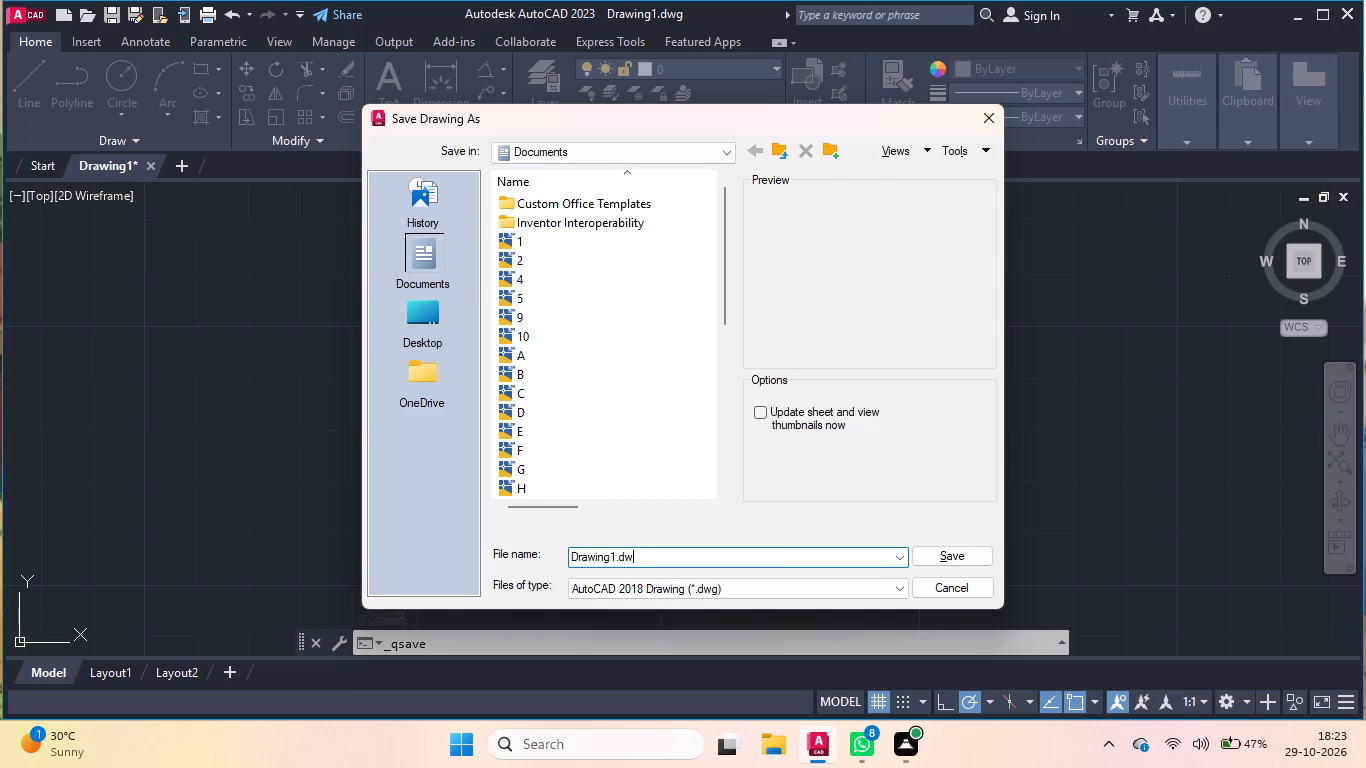
key(6)
key(Return)
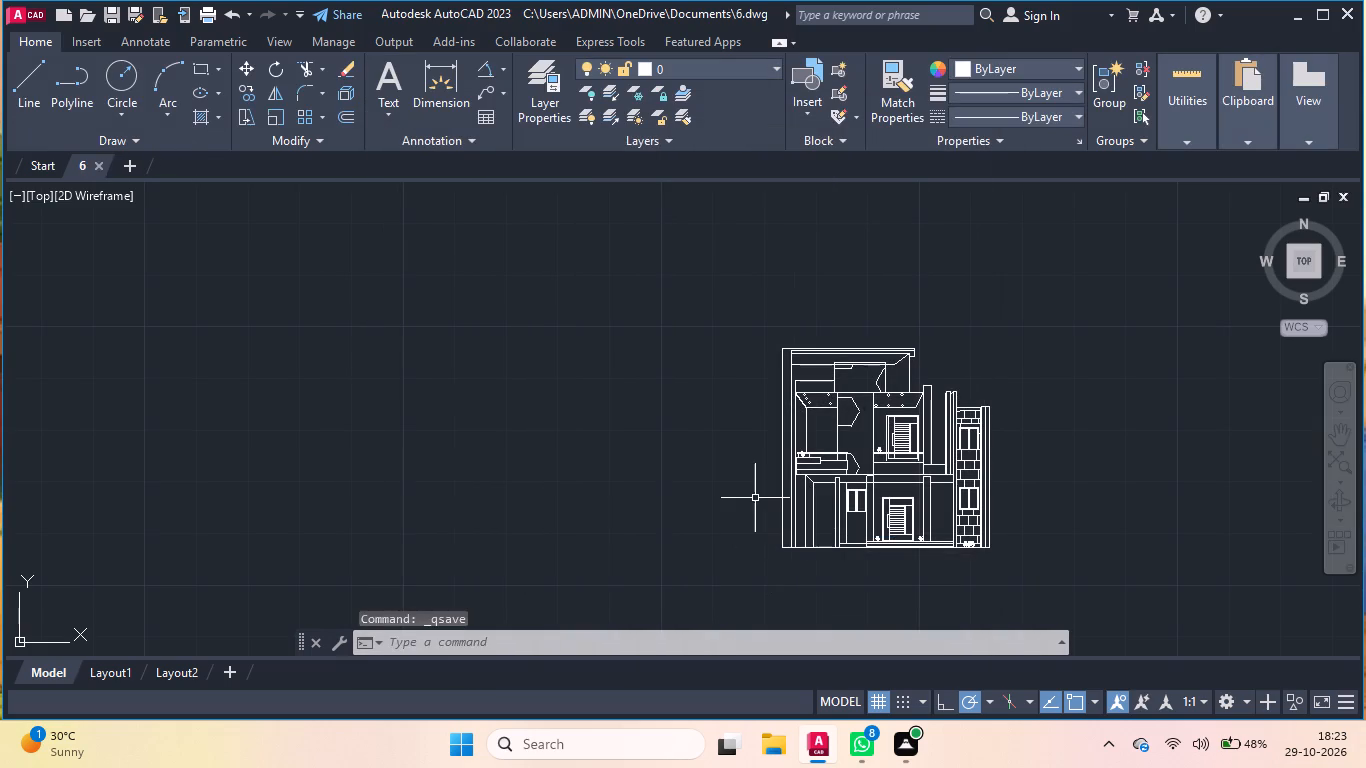
Set up a plot with the DWG To PDF.pc3 plotter and a window area enclosing the whole front elevation.
text(plot)
key(Return)
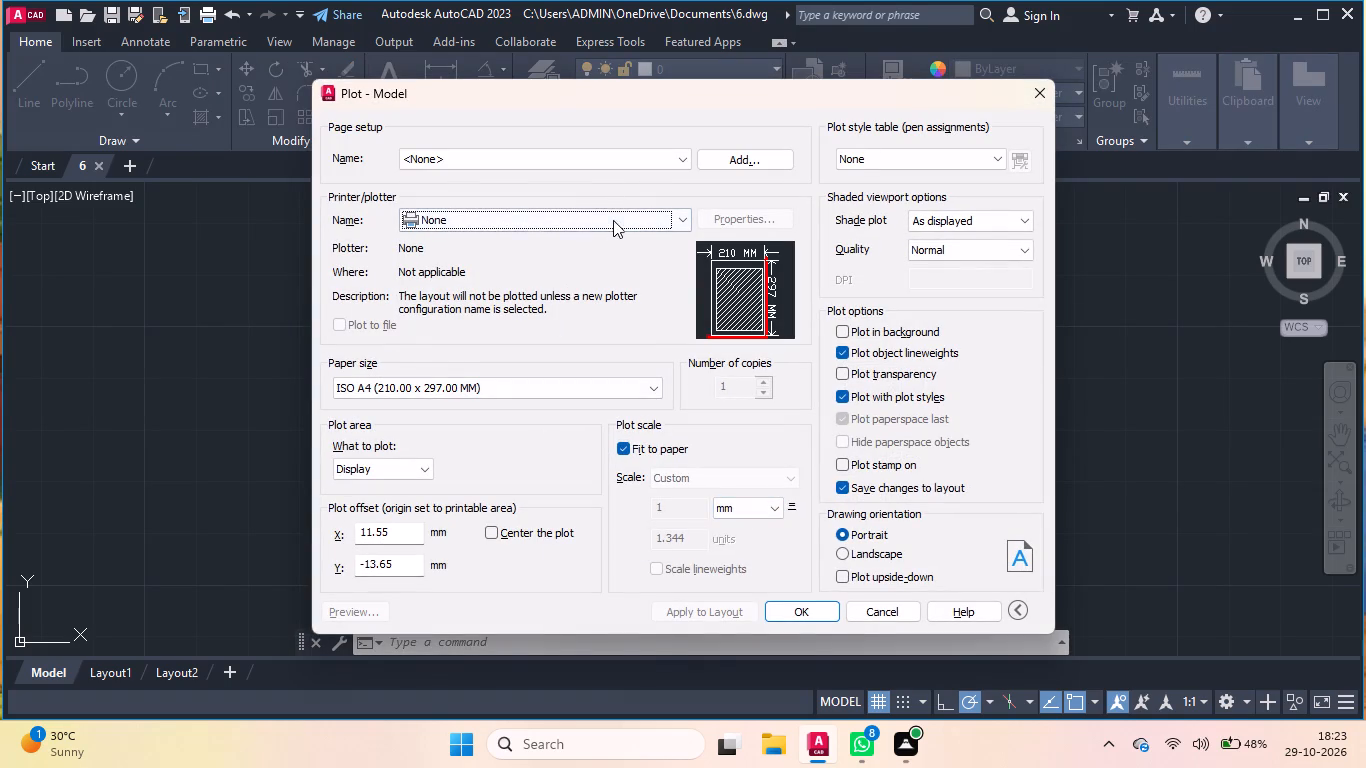
click(613, 220)
click(608, 416)
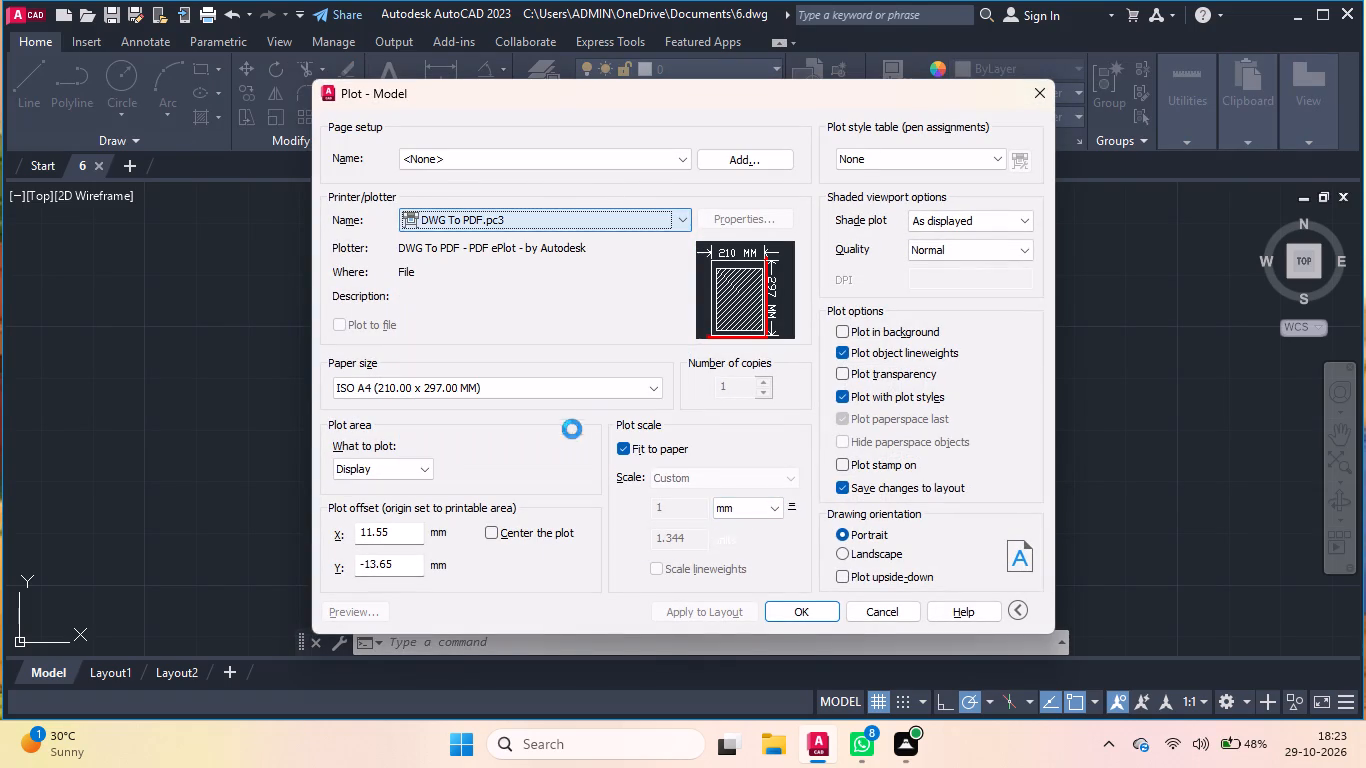
click(399, 468)
click(401, 521)
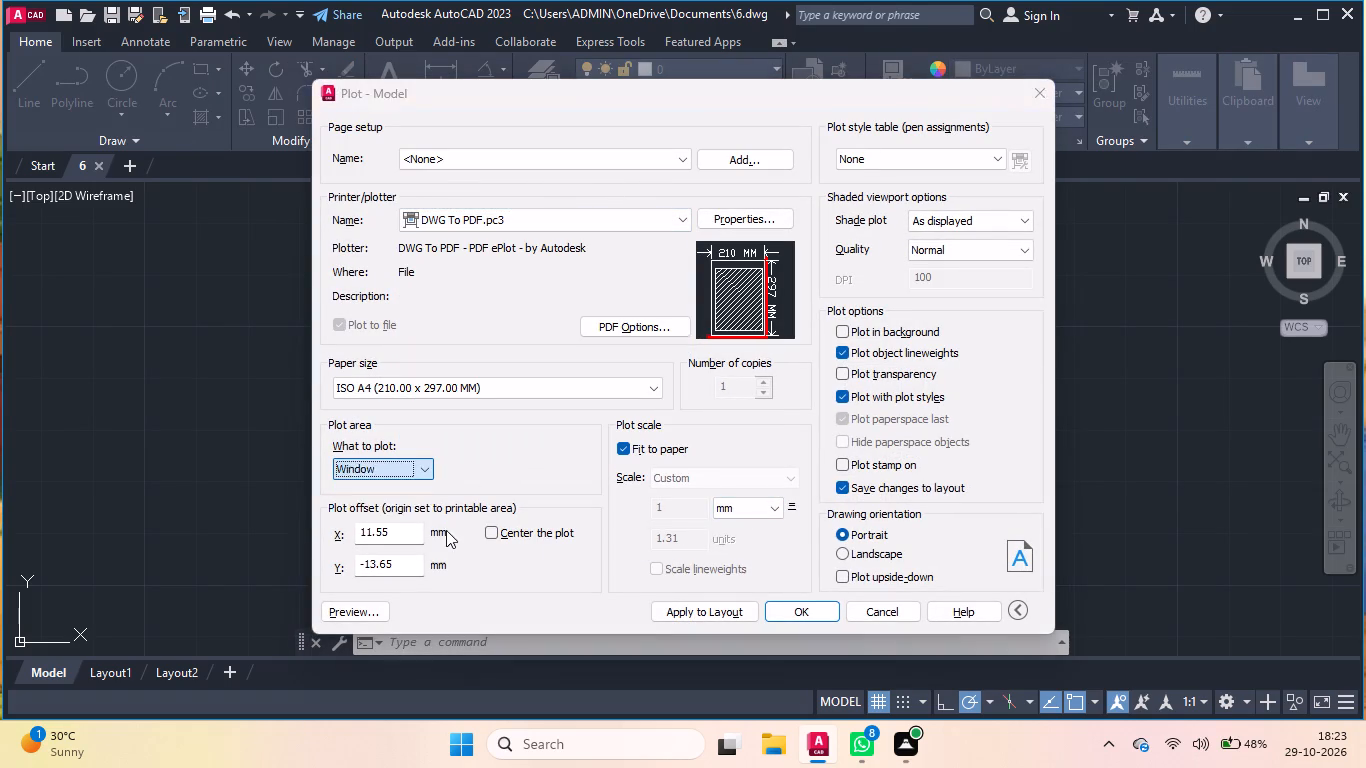
click(713, 269)
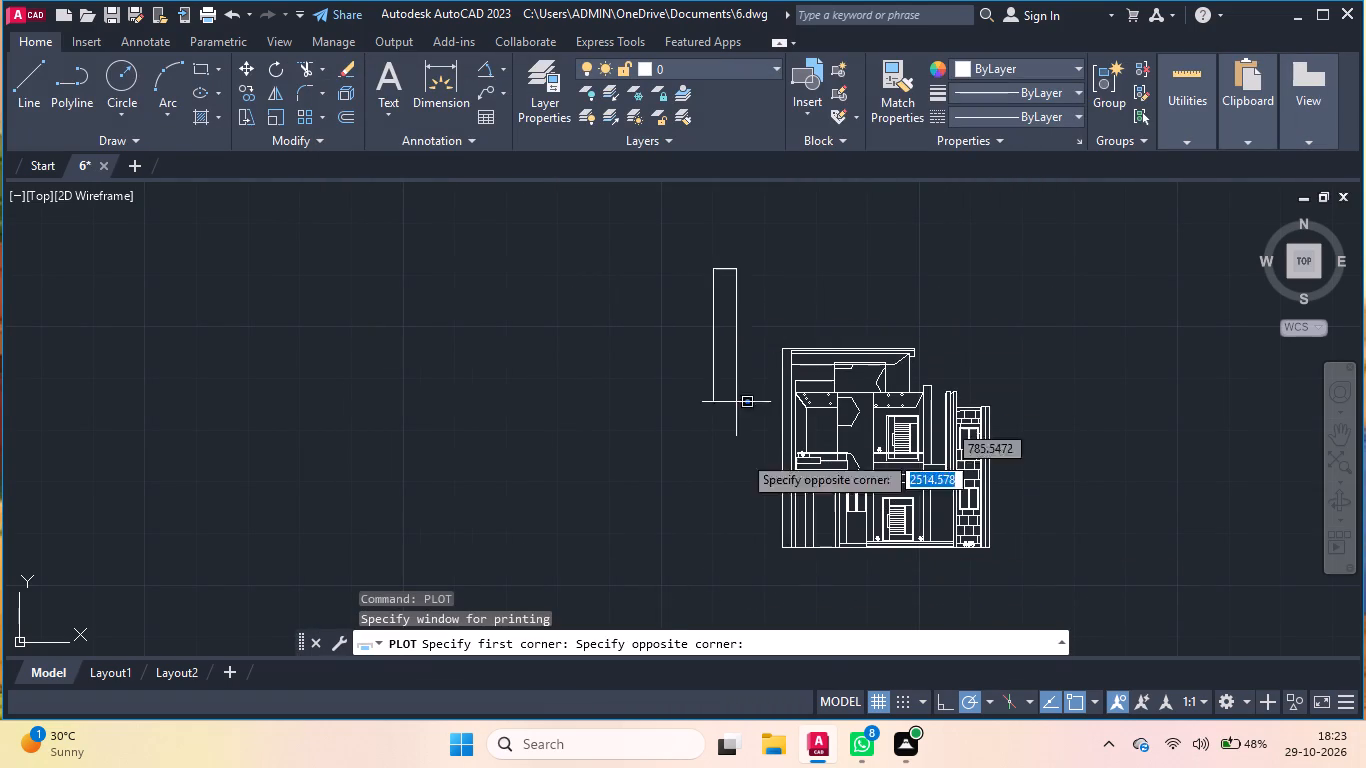
click(1045, 558)
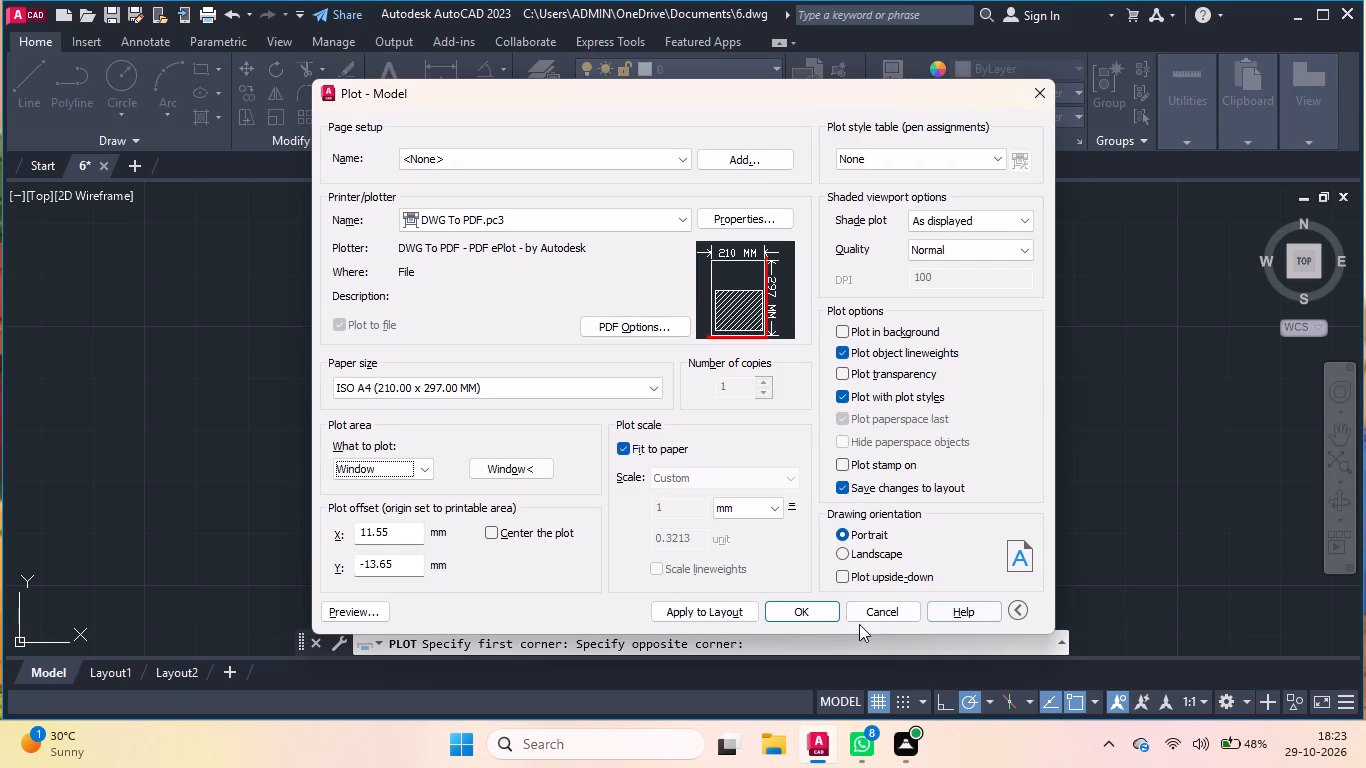
Plot the elevation to a PDF file named 6 in the Documents folder.
click(792, 618)
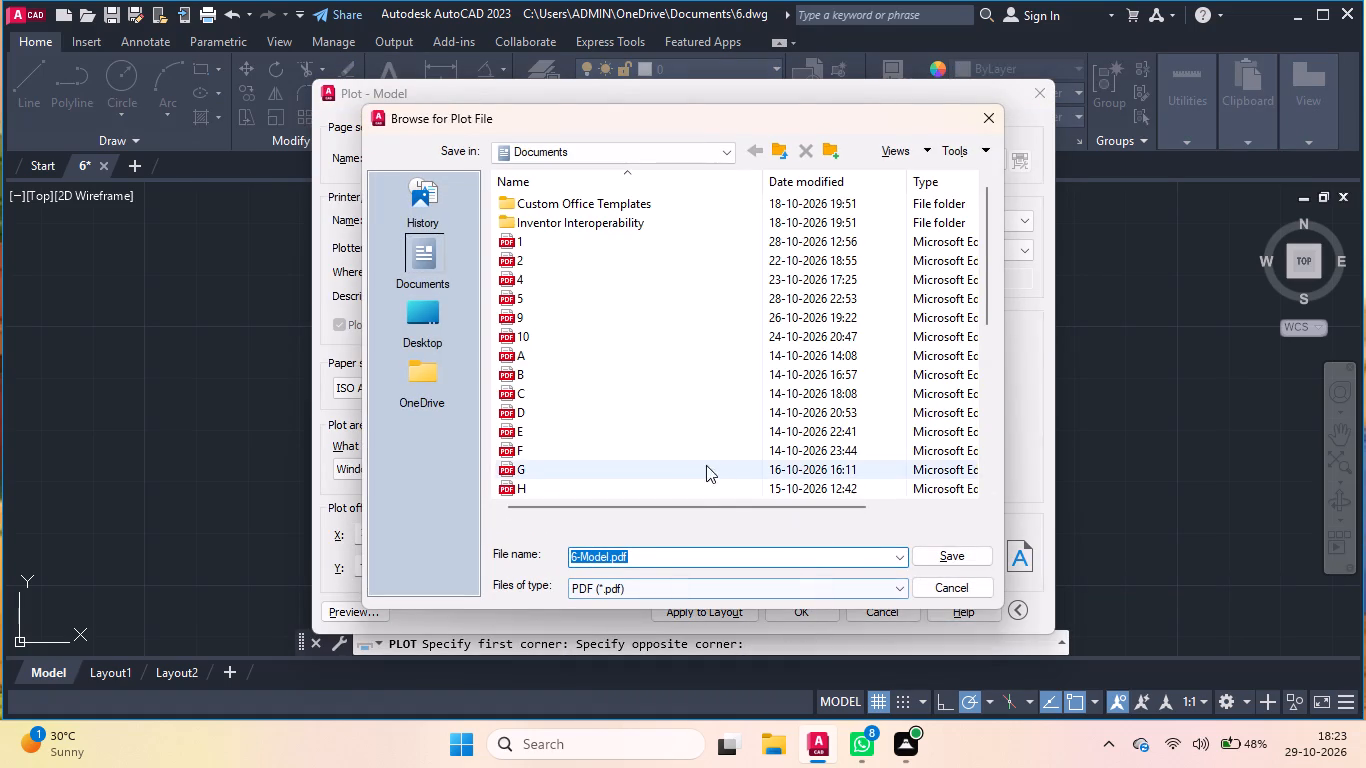
click(690, 549)
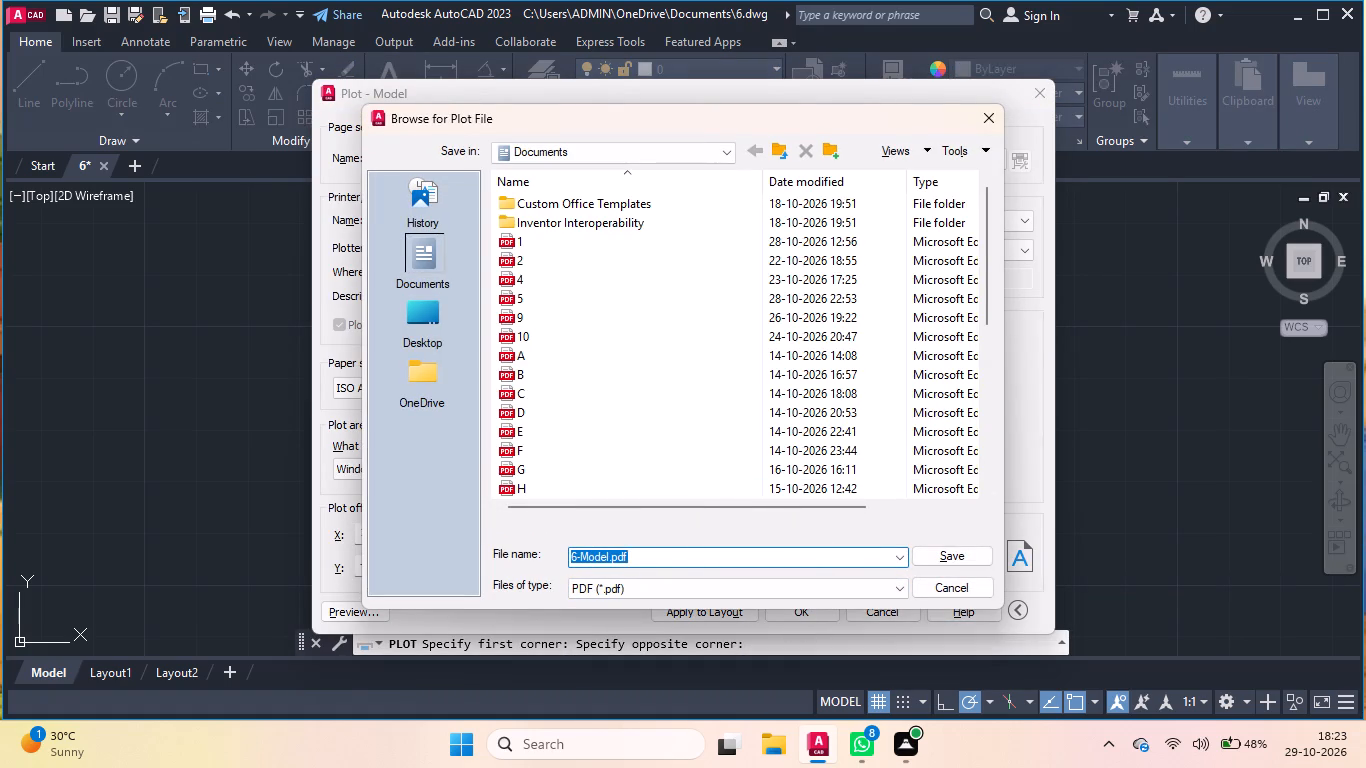
click(645, 559)
key(BackSpace)
key(BackSpace)
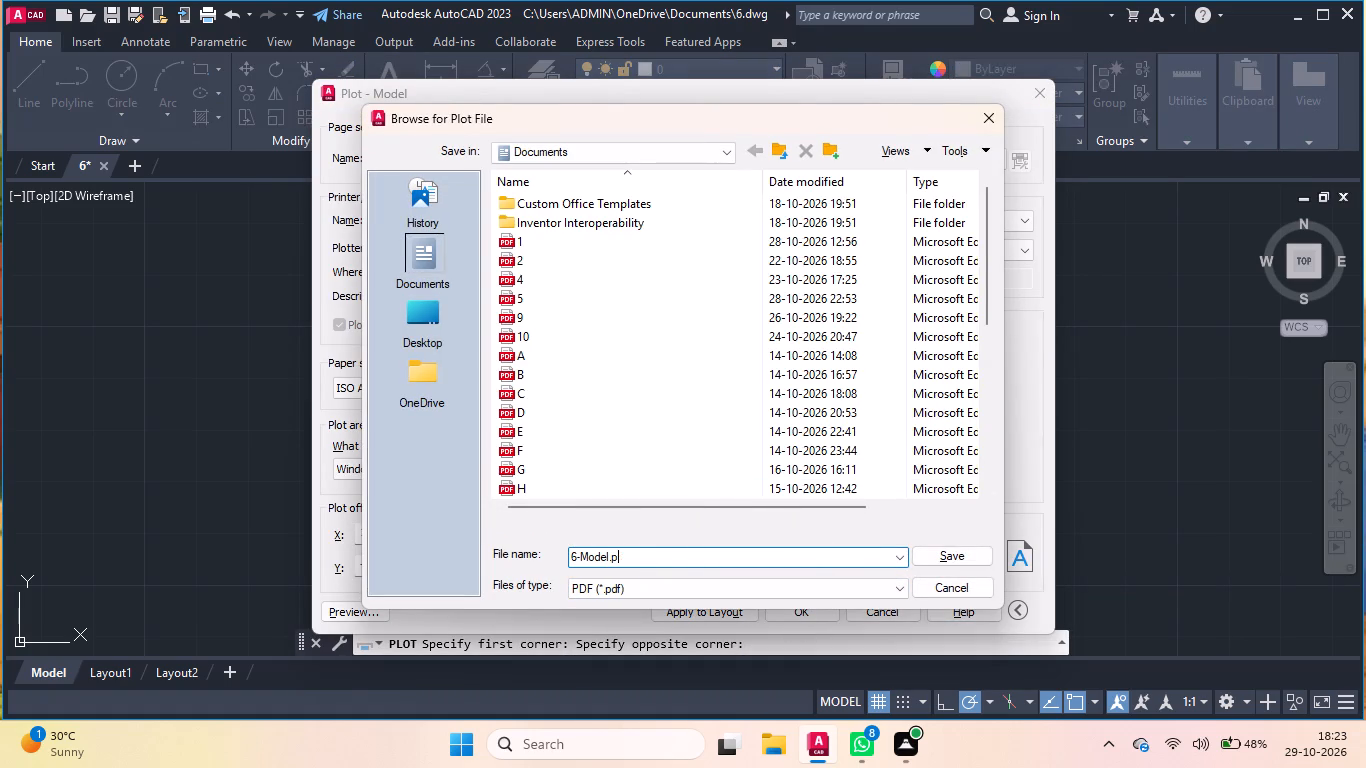
key(BackSpace)
key(BackSpace)
key(BackSpace)
key(BackSpace)
key(BackSpace)
key(BackSpace)
key(BackSpace)
key(BackSpace)
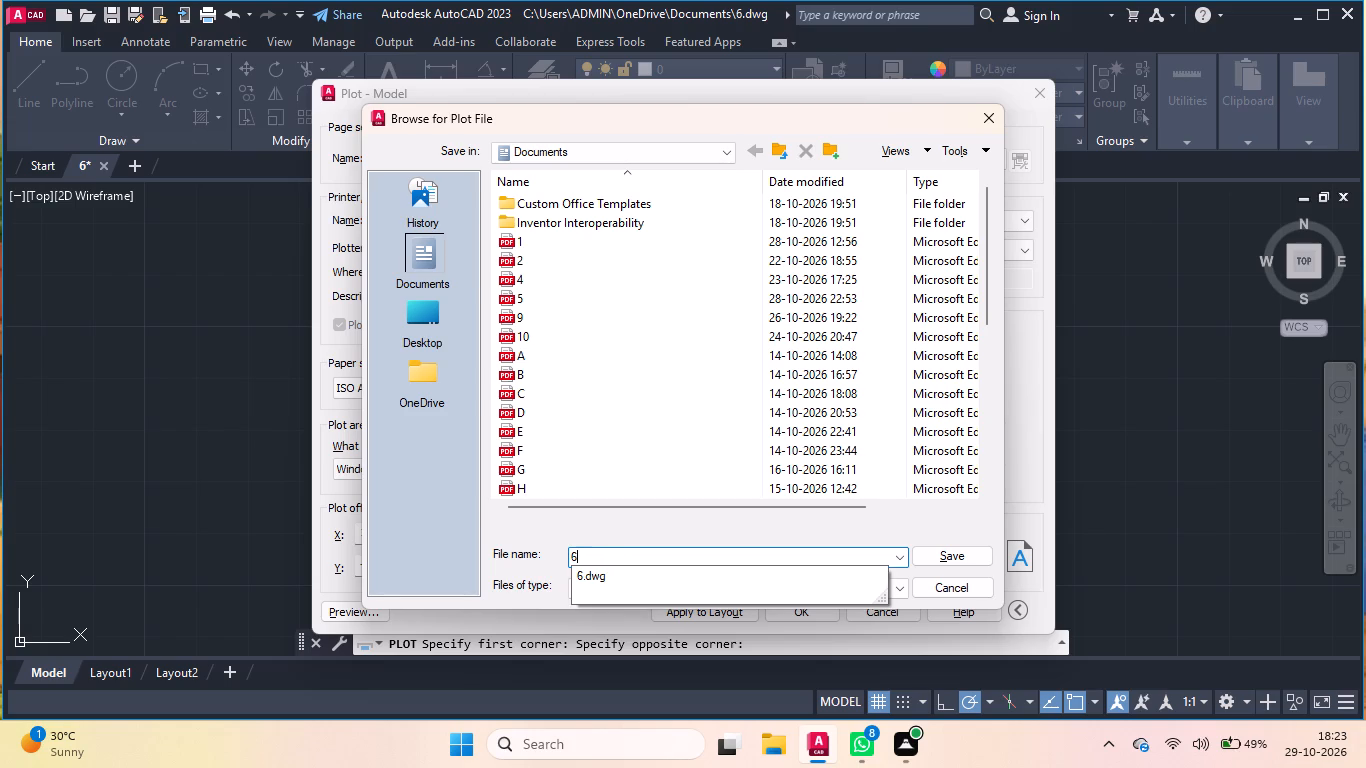
key(Return)
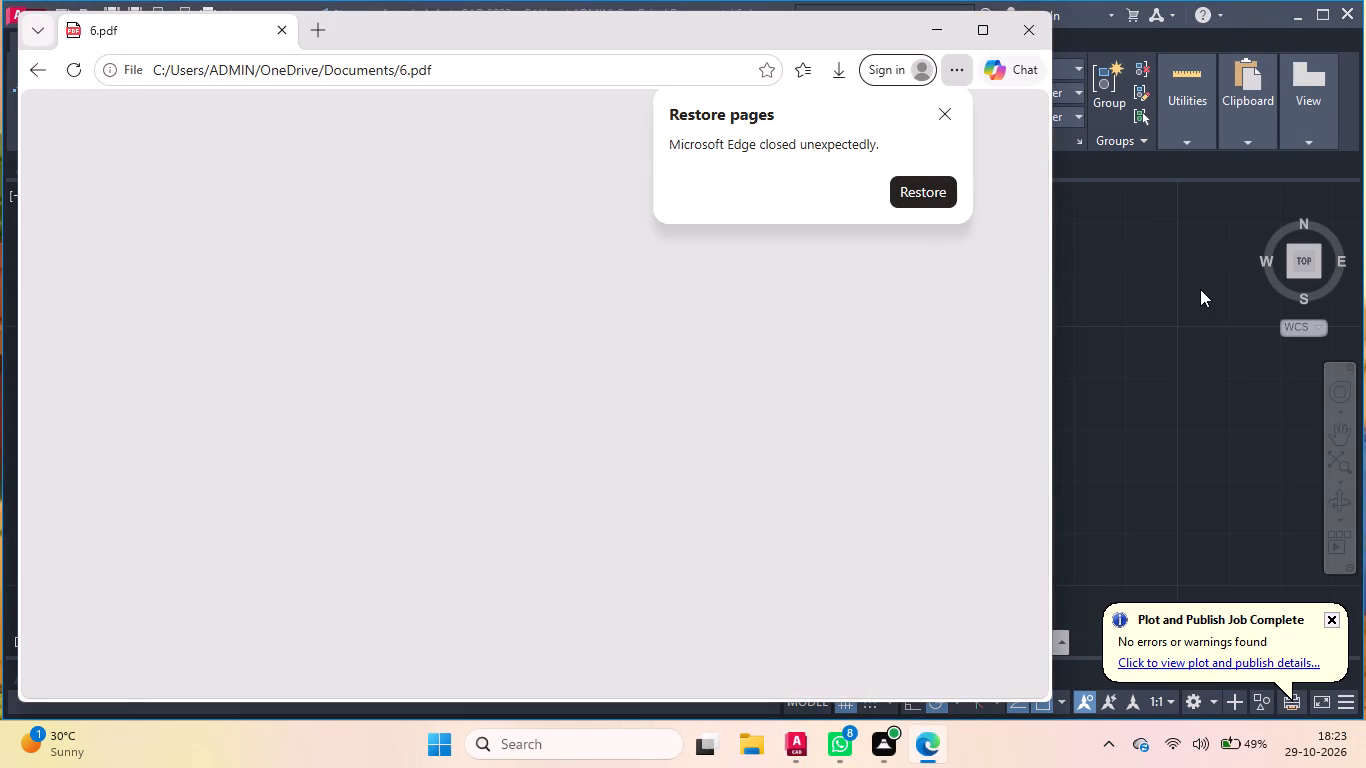
Examine the plotted elevation in 6.pdf in Microsoft Edge, dismissing the page restore offer, and return to the AutoCAD drawing.
scroll(702, 414, down, 6)
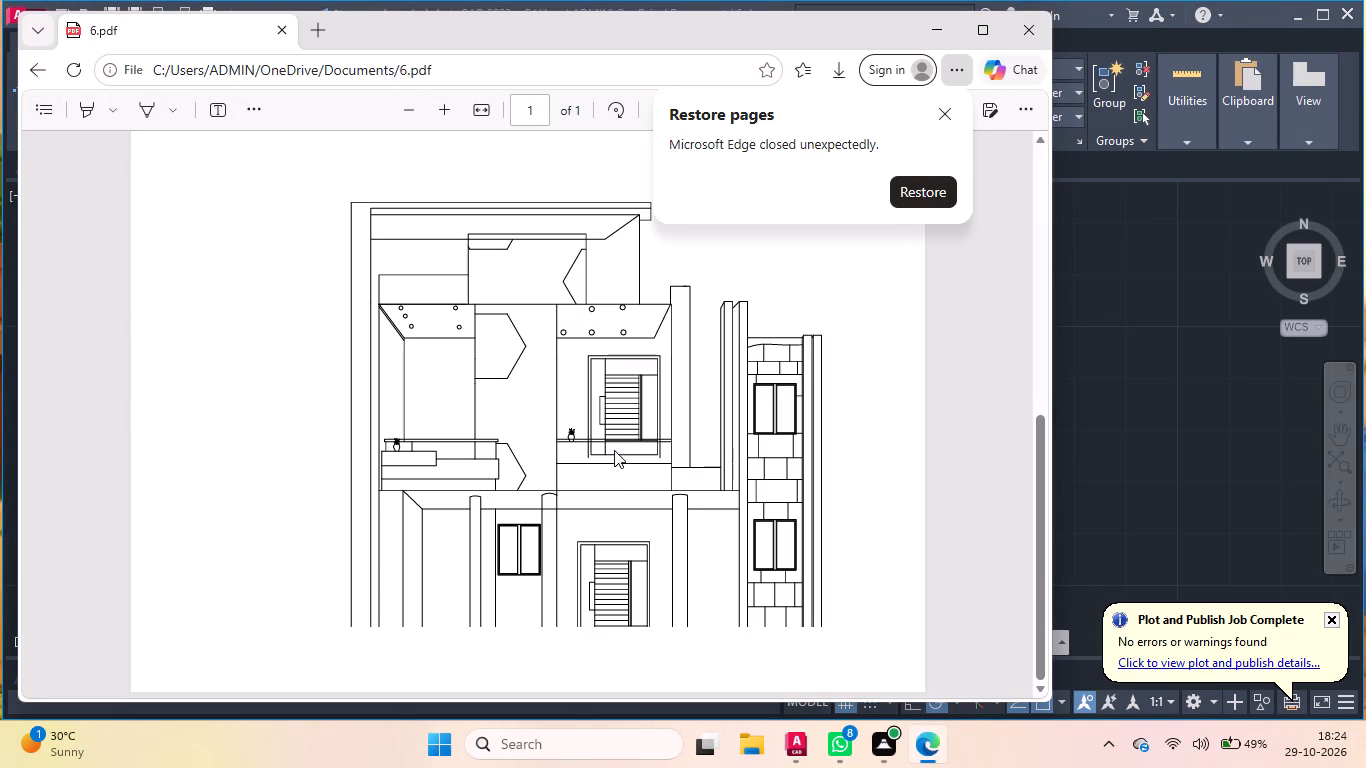
scroll(614, 450, down, 4)
scroll(620, 495, up, 5)
scroll(620, 495, down, 9)
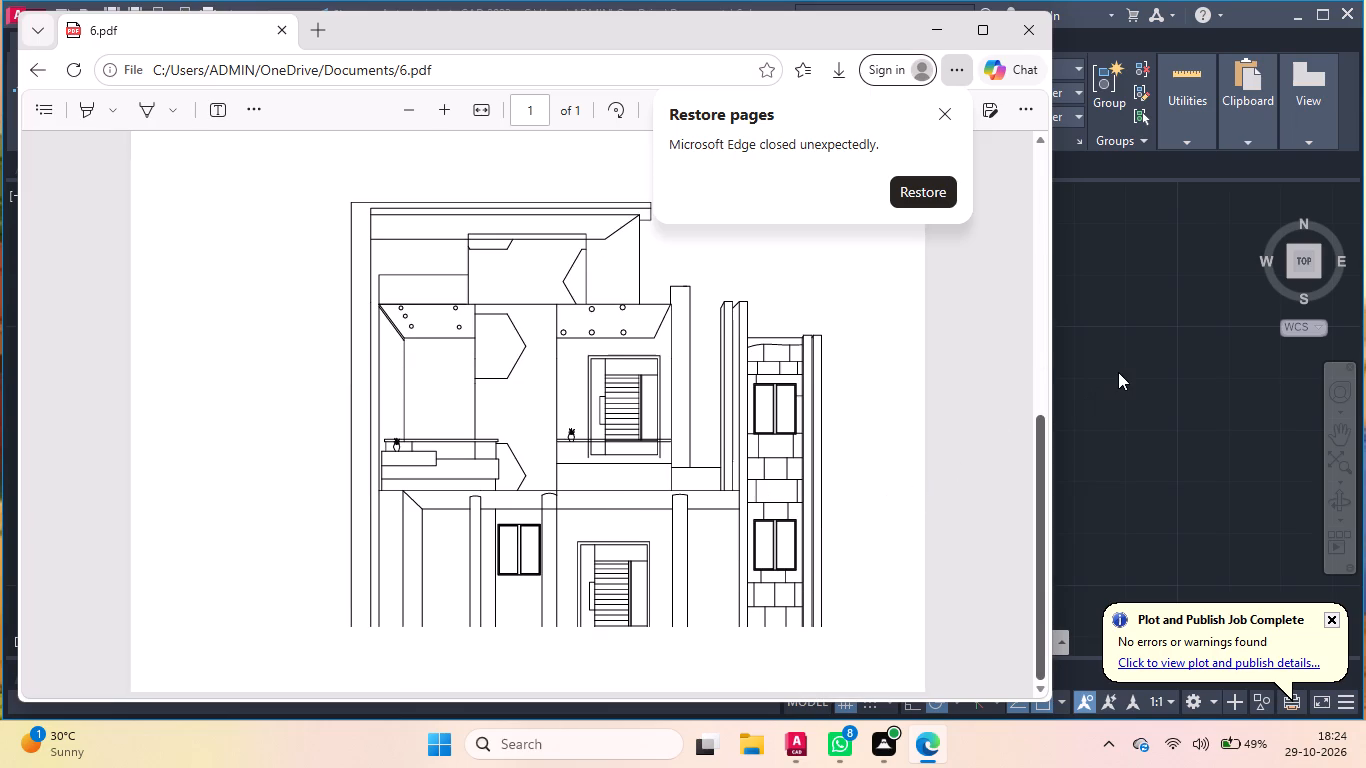
scroll(797, 495, down, 6)
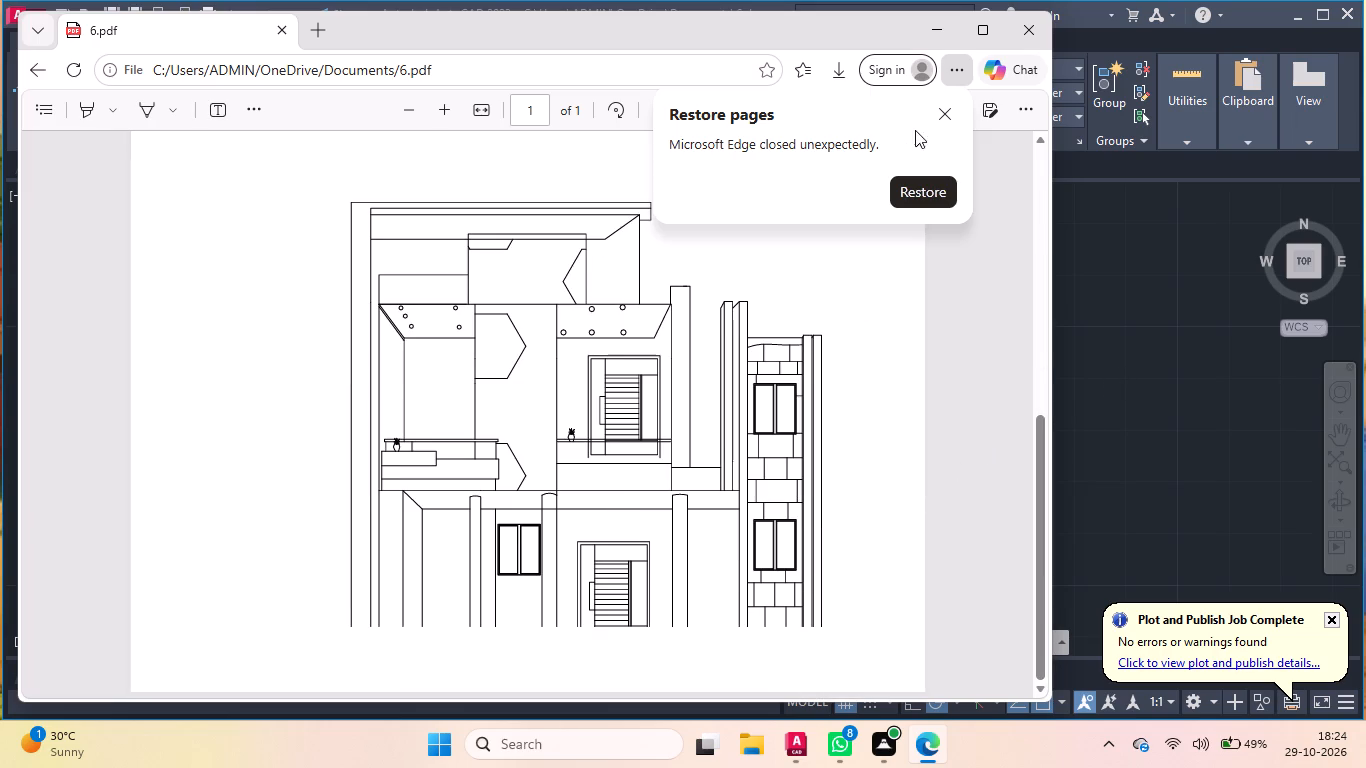
click(937, 111)
scroll(796, 340, down, 6)
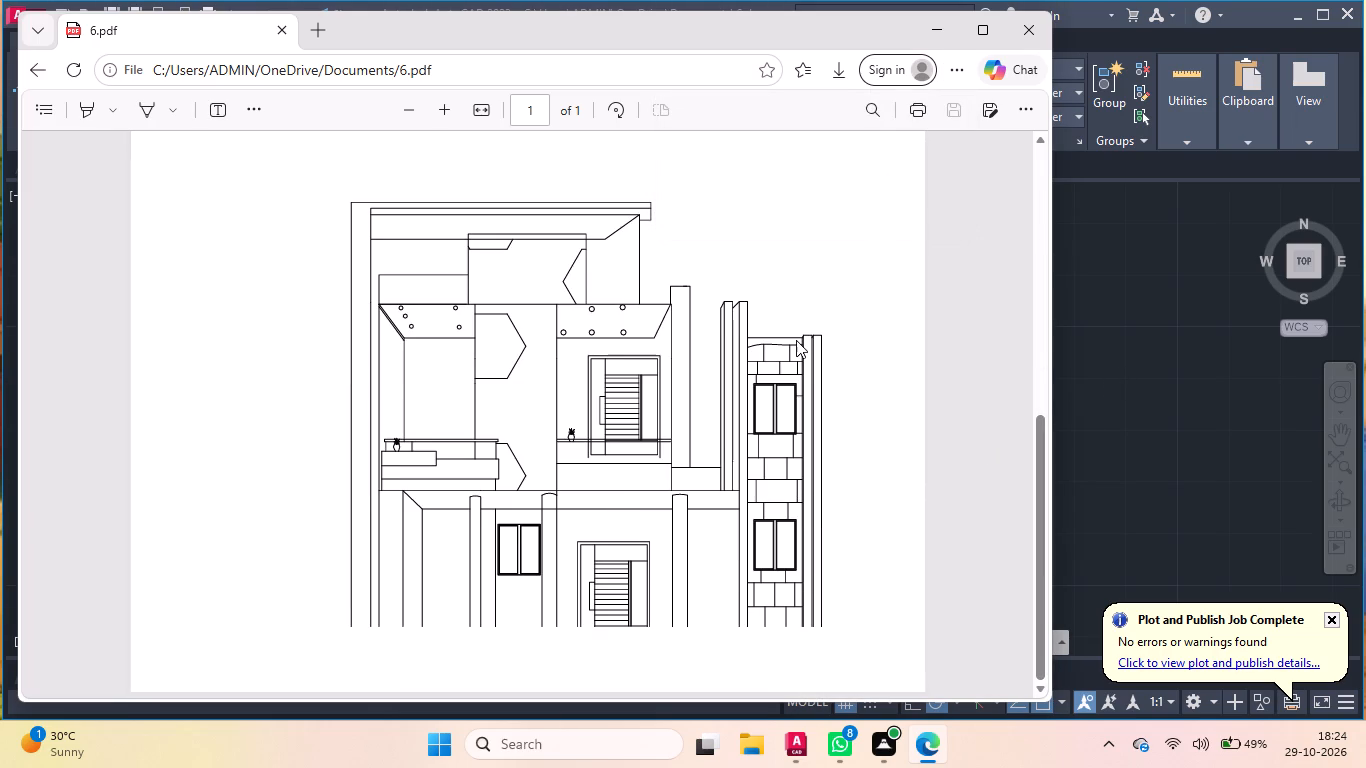
scroll(796, 340, up, 4)
scroll(796, 340, down, 7)
click(1112, 288)
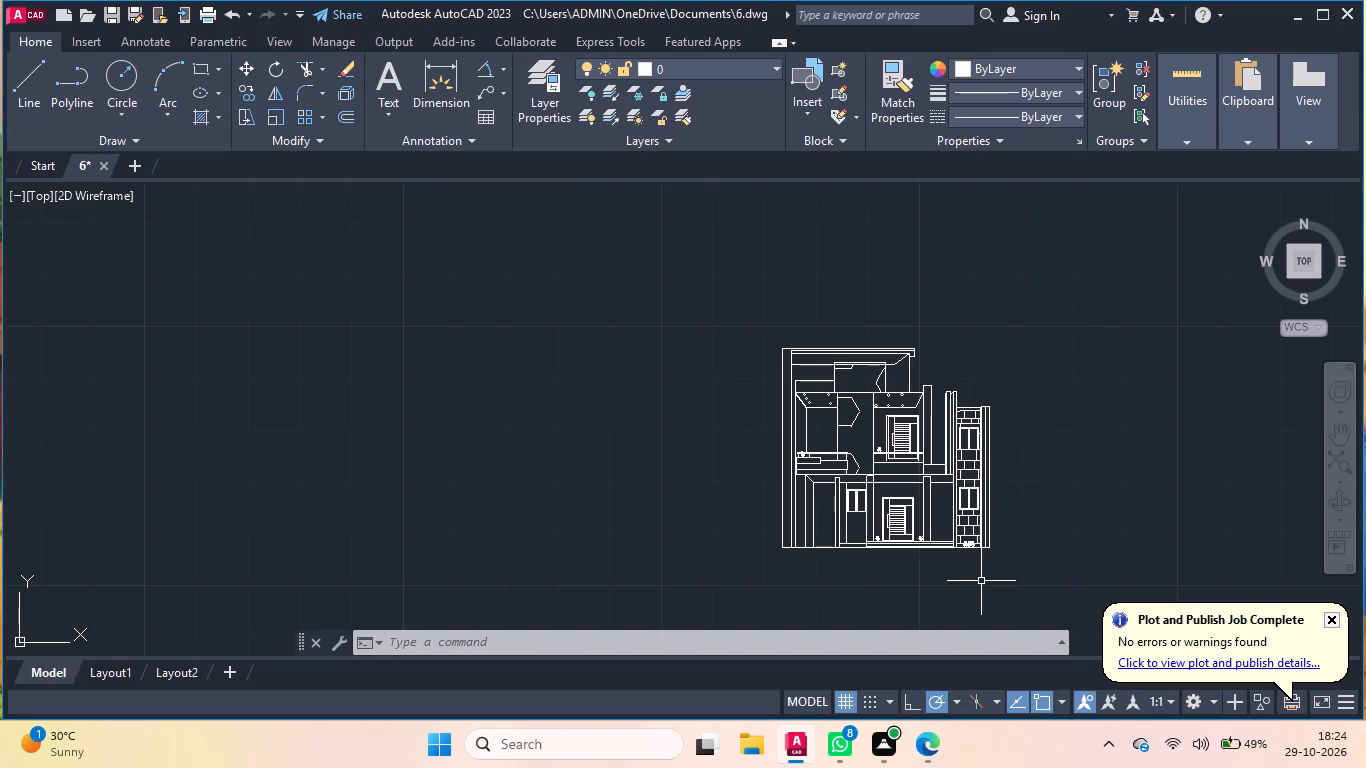
scroll(990, 573, up, 1)
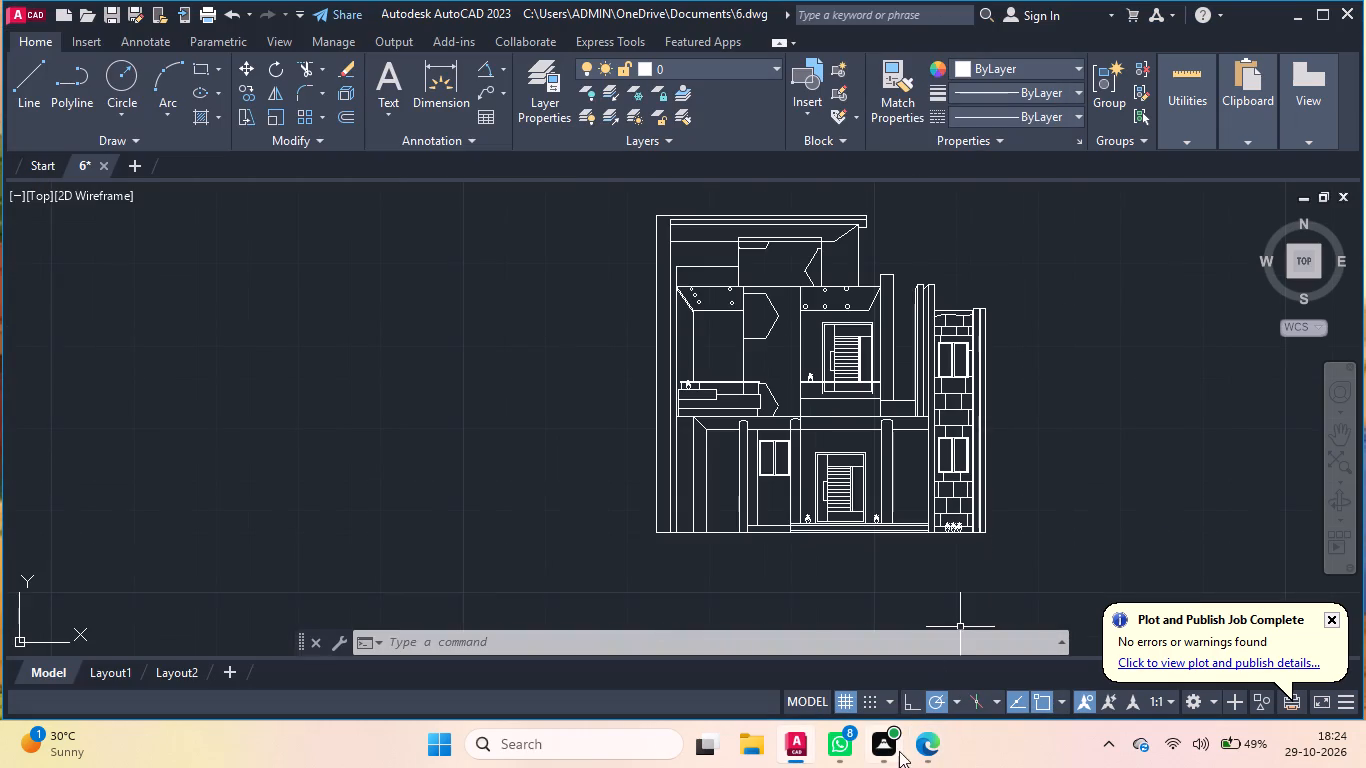